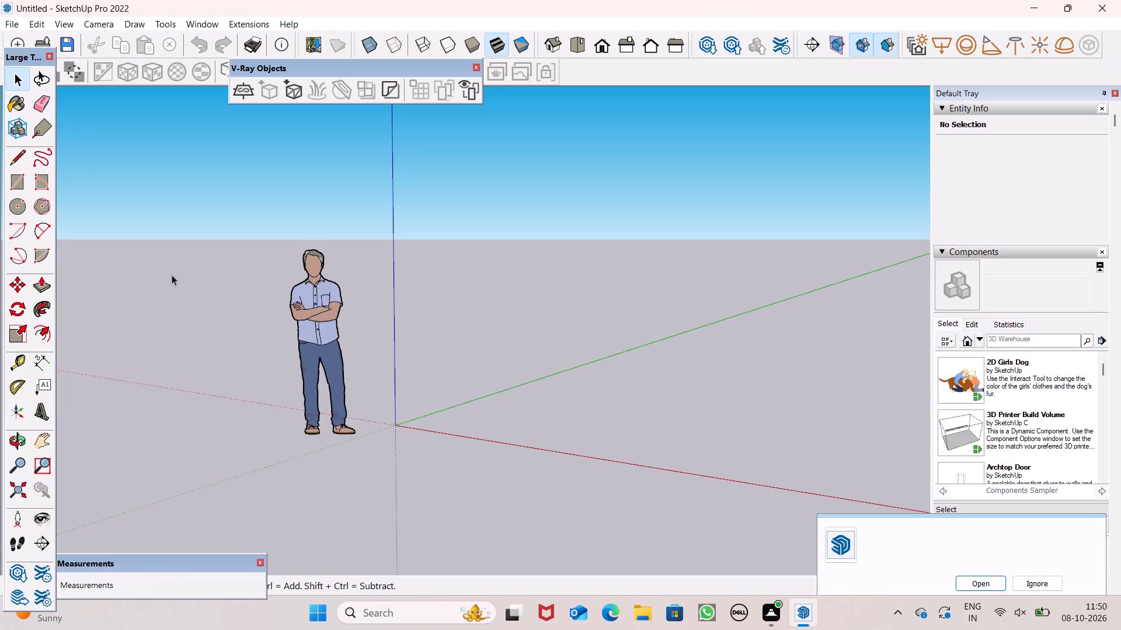
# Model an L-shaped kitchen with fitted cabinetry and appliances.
# Switch the empty model's camera to the standard Top view.
pyautogui.scroll(-4, 306, 227)
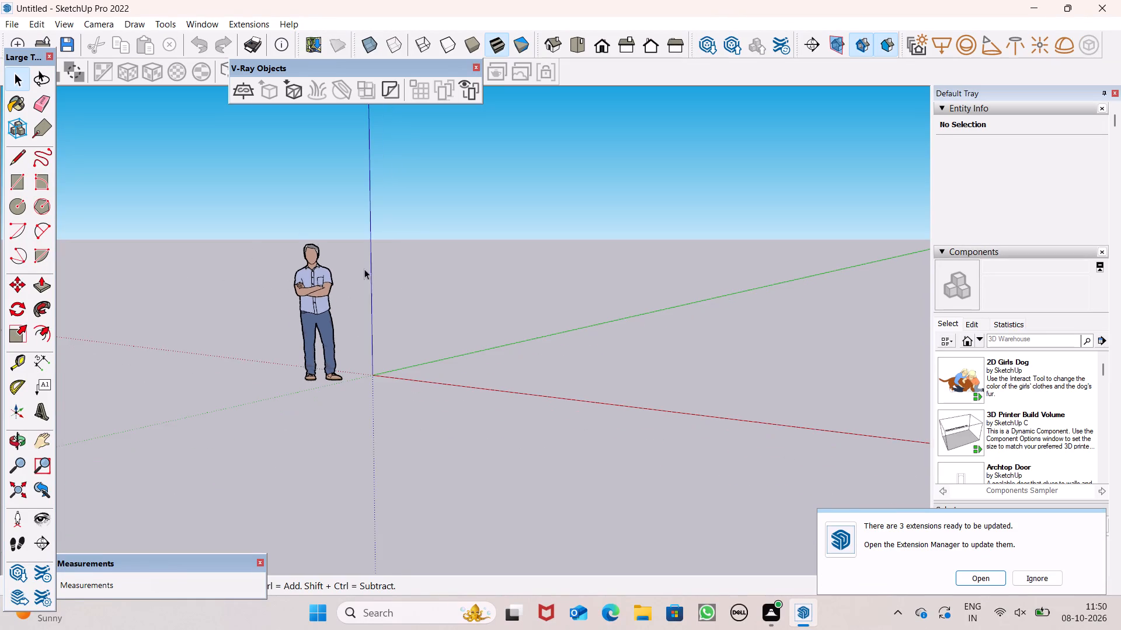
pyautogui.scroll(-3, 418, 296)
pyautogui.moveTo(342, 296); pyautogui.dragTo(426, 447, button='middle')
pyautogui.scroll(-5, 343, 361)
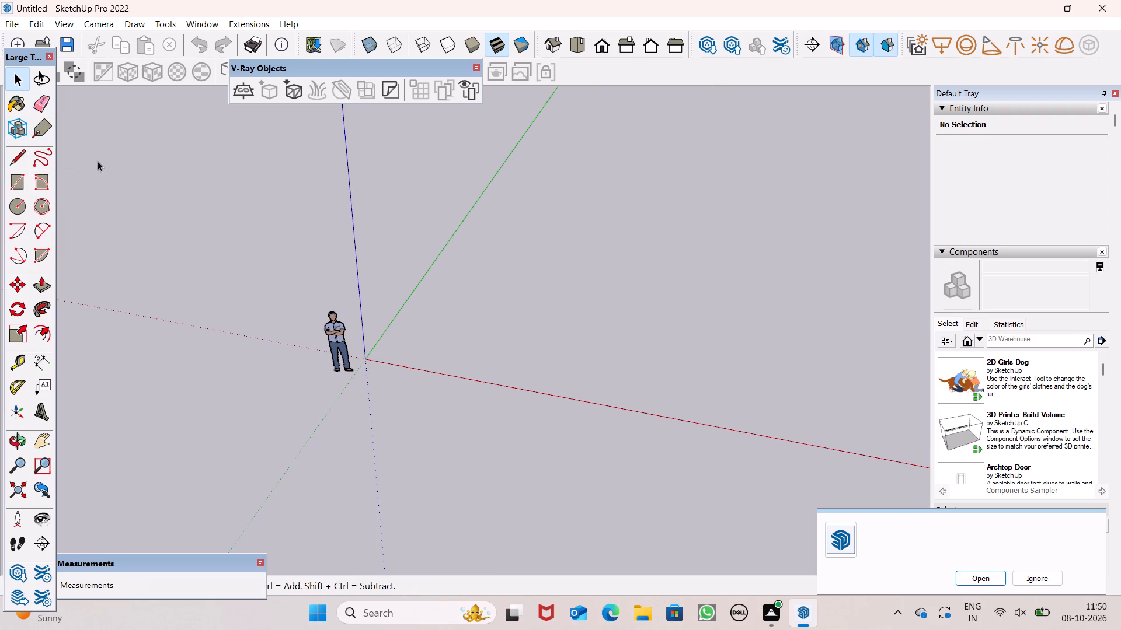
pyautogui.scroll(-1, 236, 143)
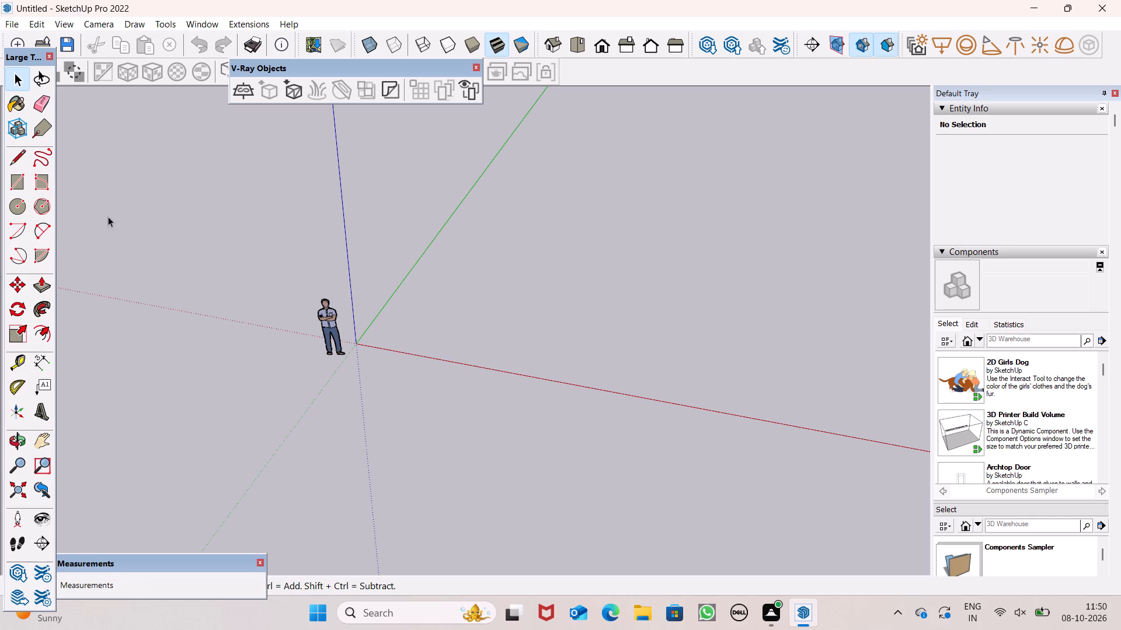
pyautogui.scroll(-1, 50, 227)
pyautogui.click(12, 175)
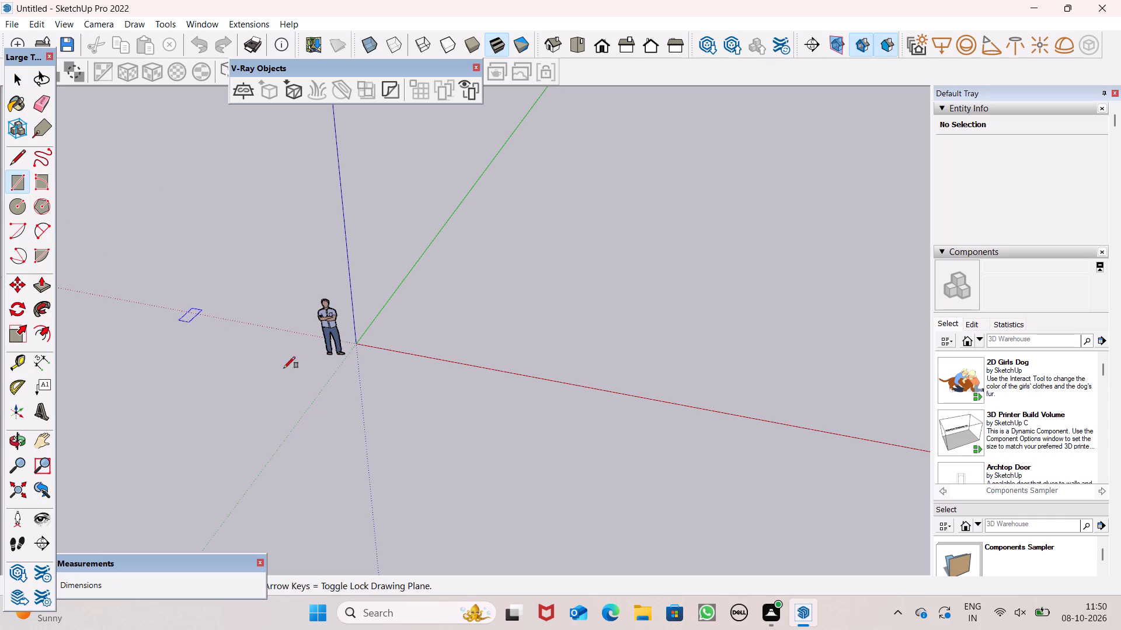
pyautogui.moveTo(370, 407); pyautogui.dragTo(446, 456, button='middle')
pyautogui.scroll(-3, 213, 330)
pyautogui.scroll(-3, 339, 300)
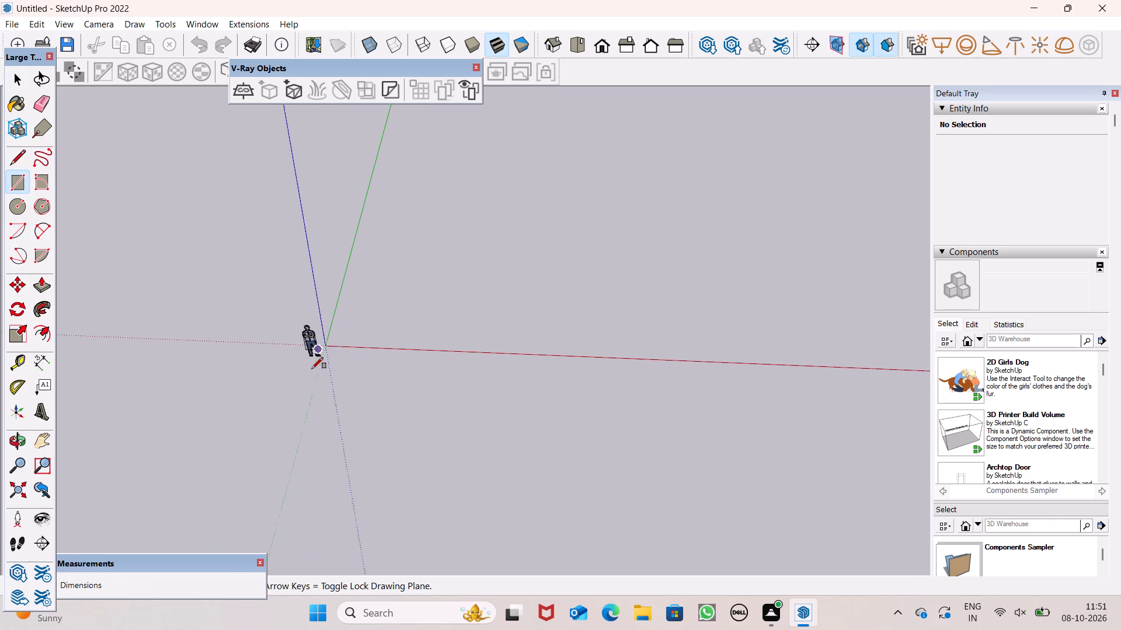
pyautogui.scroll(-8, 312, 369)
pyautogui.scroll(-2, 325, 420)
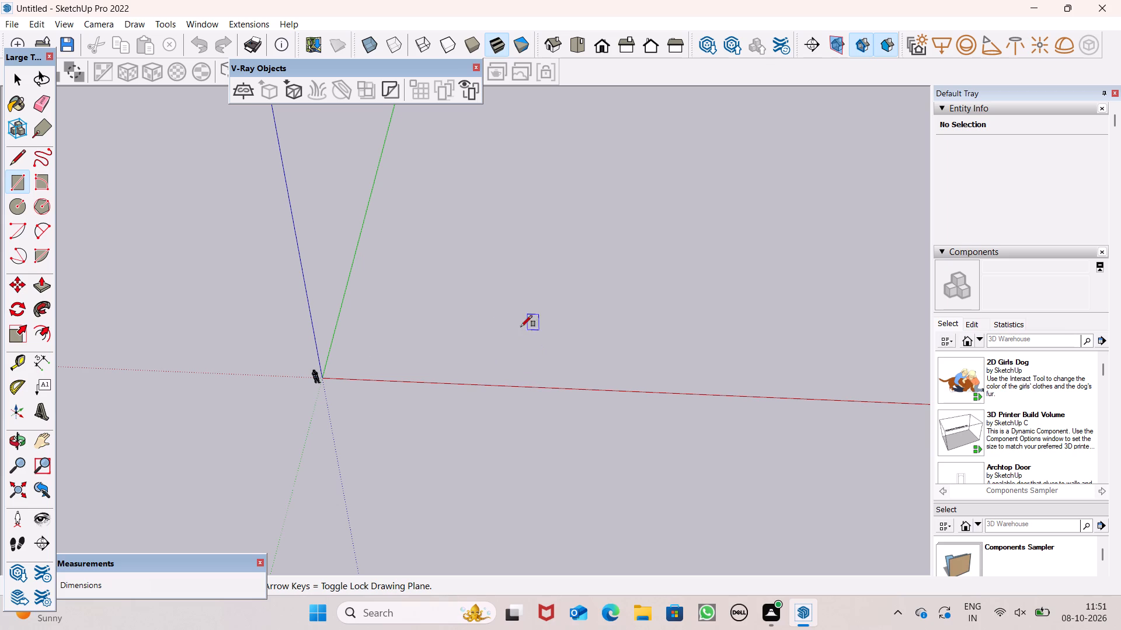
pyautogui.scroll(-3, 85, 346)
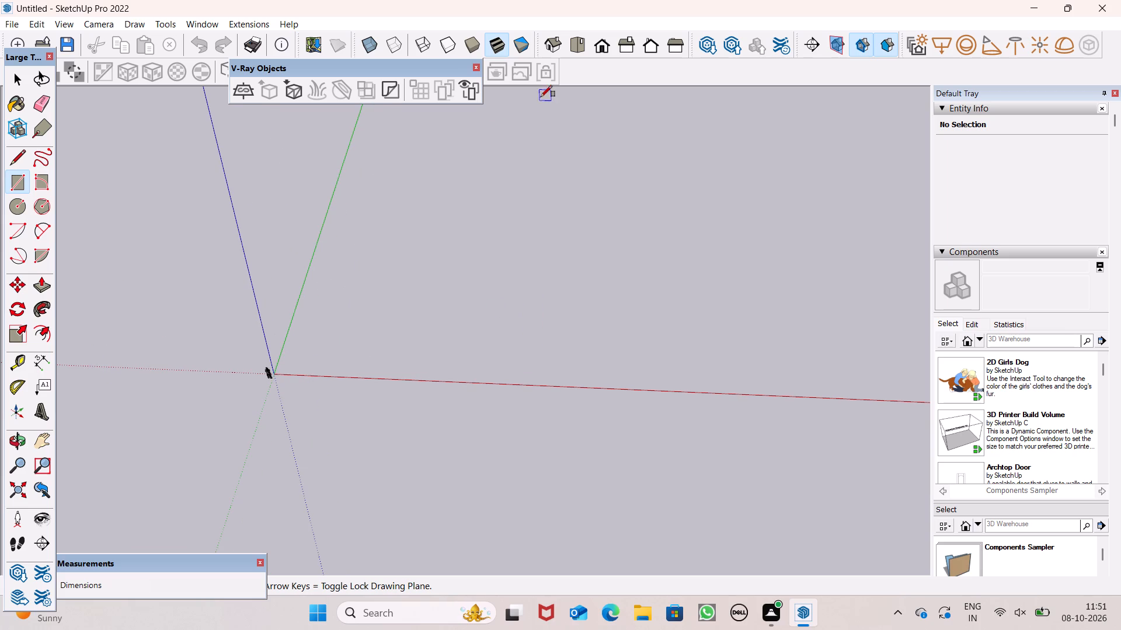
pyautogui.click(578, 52)
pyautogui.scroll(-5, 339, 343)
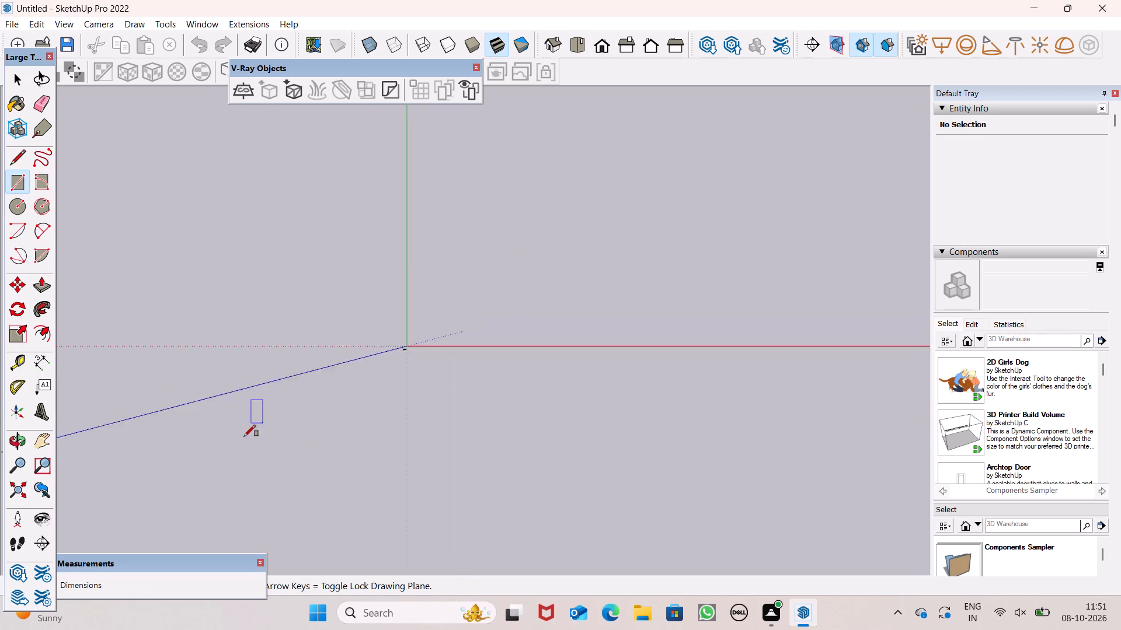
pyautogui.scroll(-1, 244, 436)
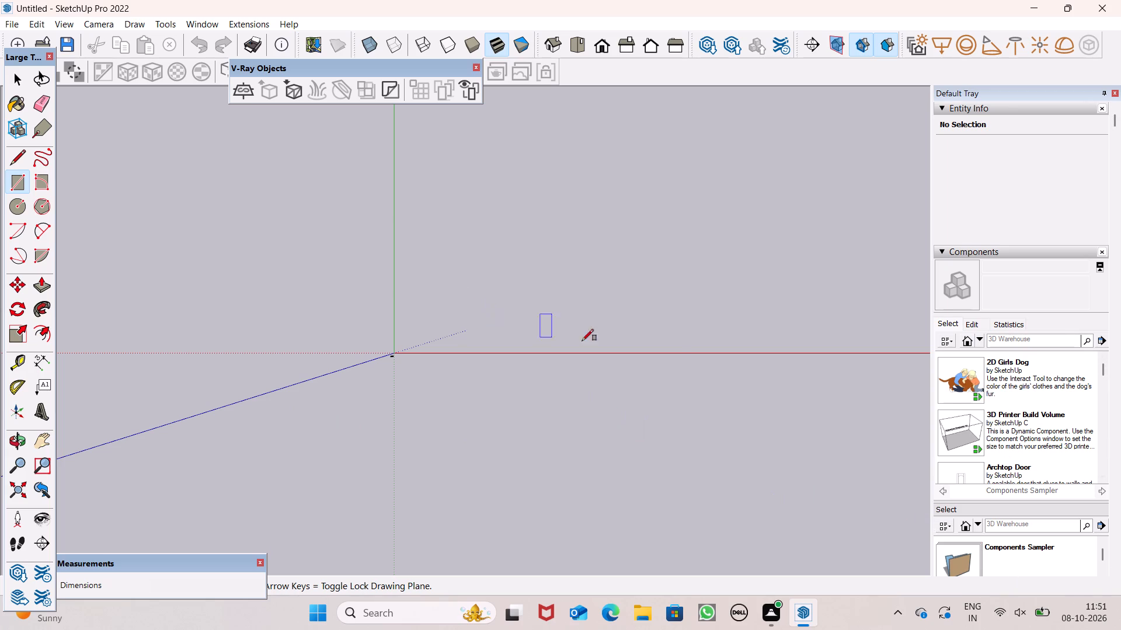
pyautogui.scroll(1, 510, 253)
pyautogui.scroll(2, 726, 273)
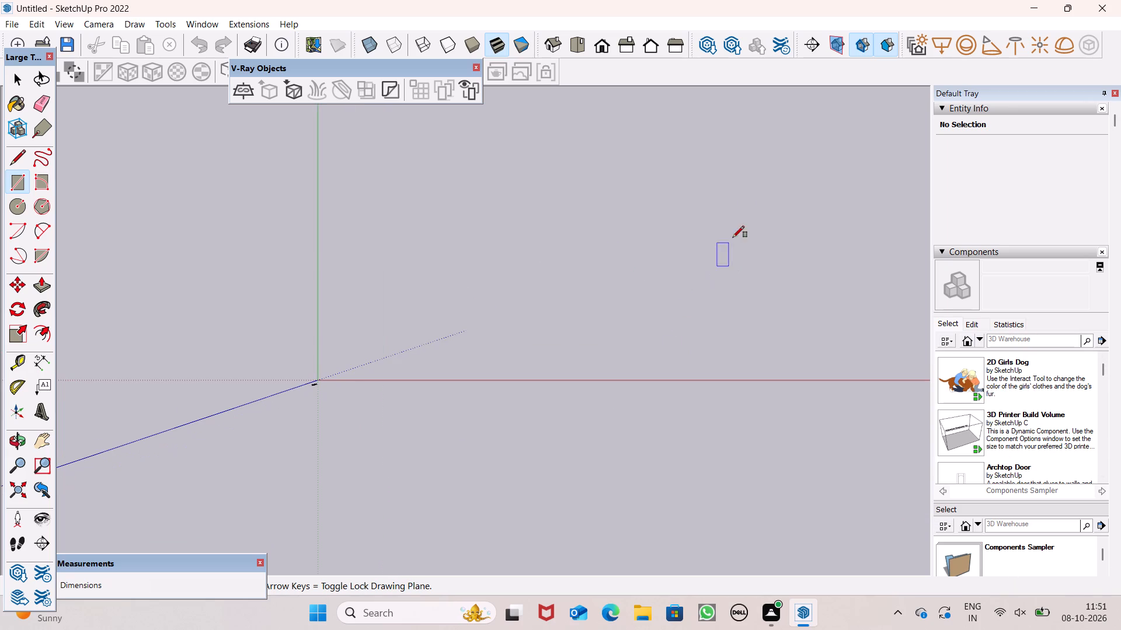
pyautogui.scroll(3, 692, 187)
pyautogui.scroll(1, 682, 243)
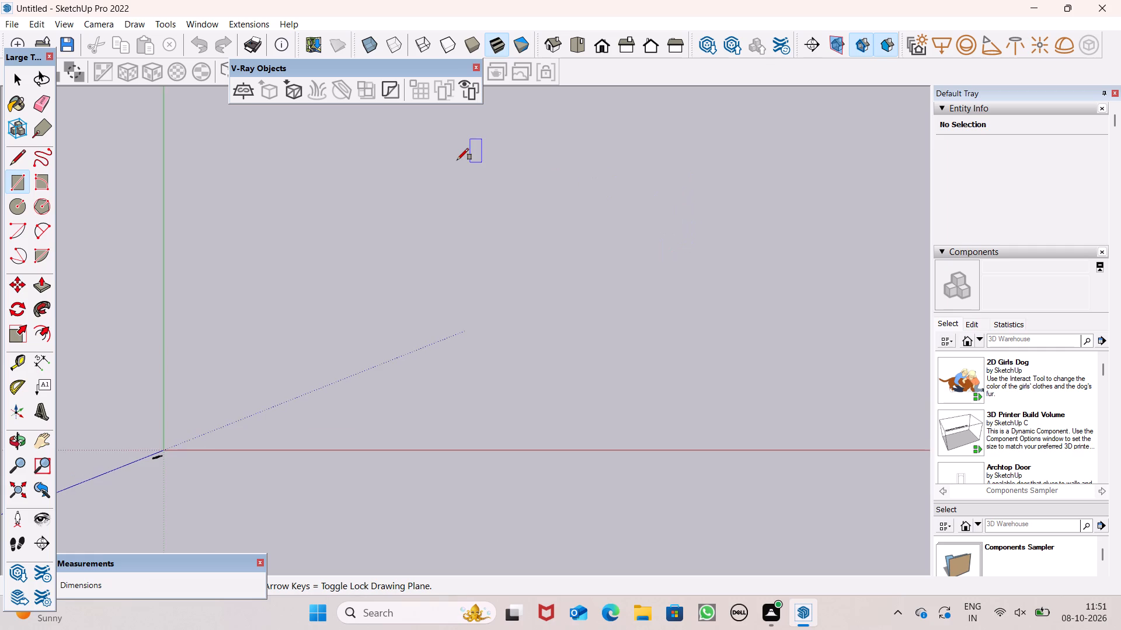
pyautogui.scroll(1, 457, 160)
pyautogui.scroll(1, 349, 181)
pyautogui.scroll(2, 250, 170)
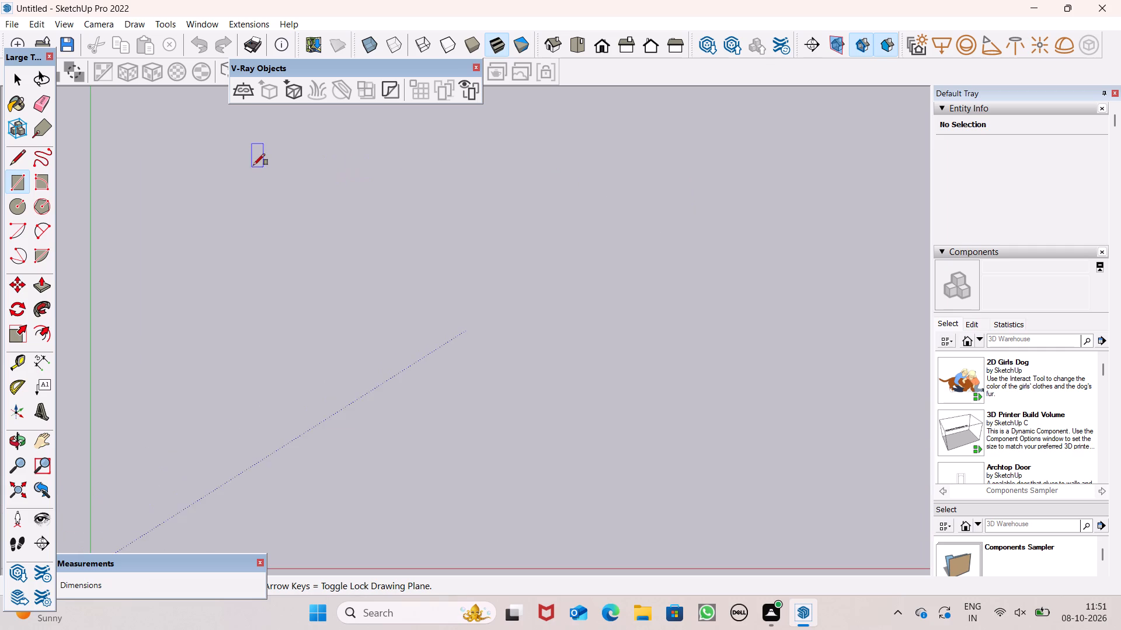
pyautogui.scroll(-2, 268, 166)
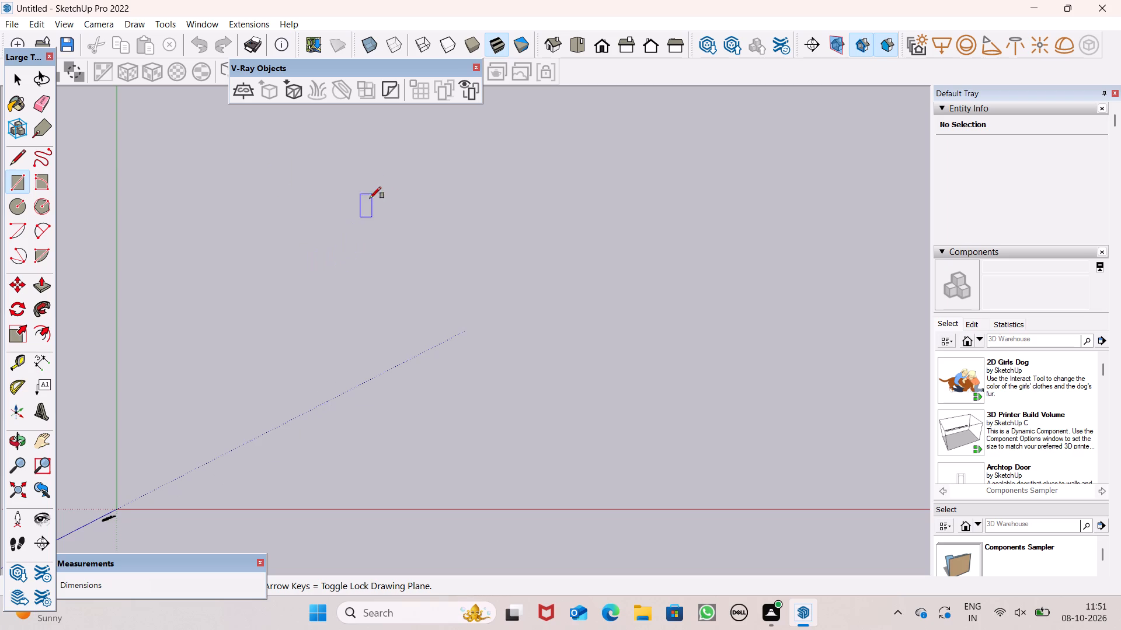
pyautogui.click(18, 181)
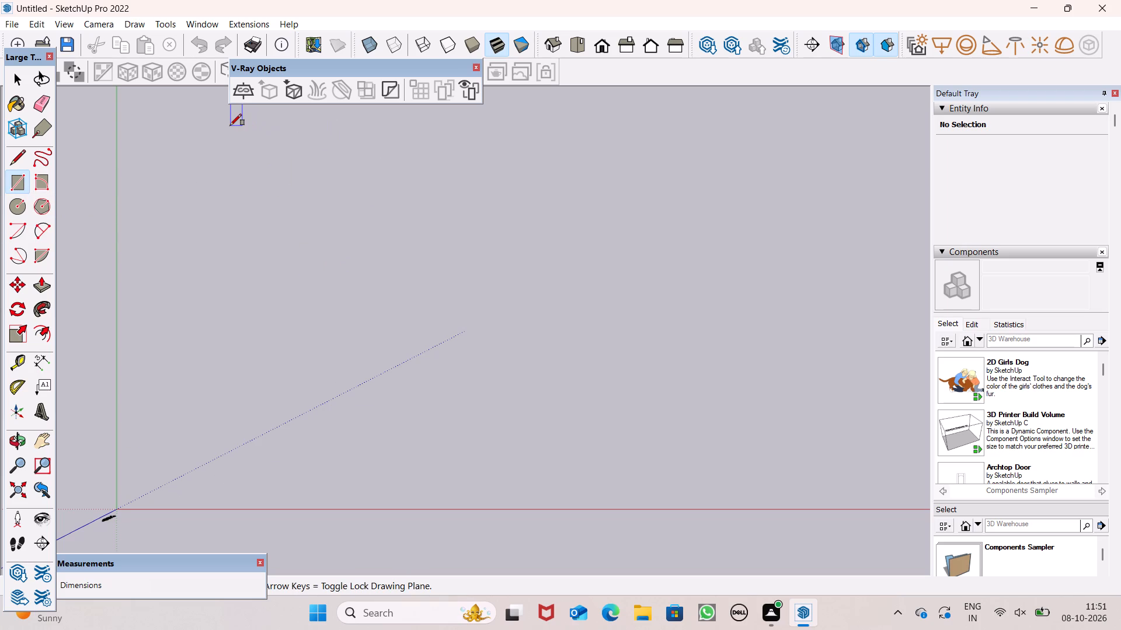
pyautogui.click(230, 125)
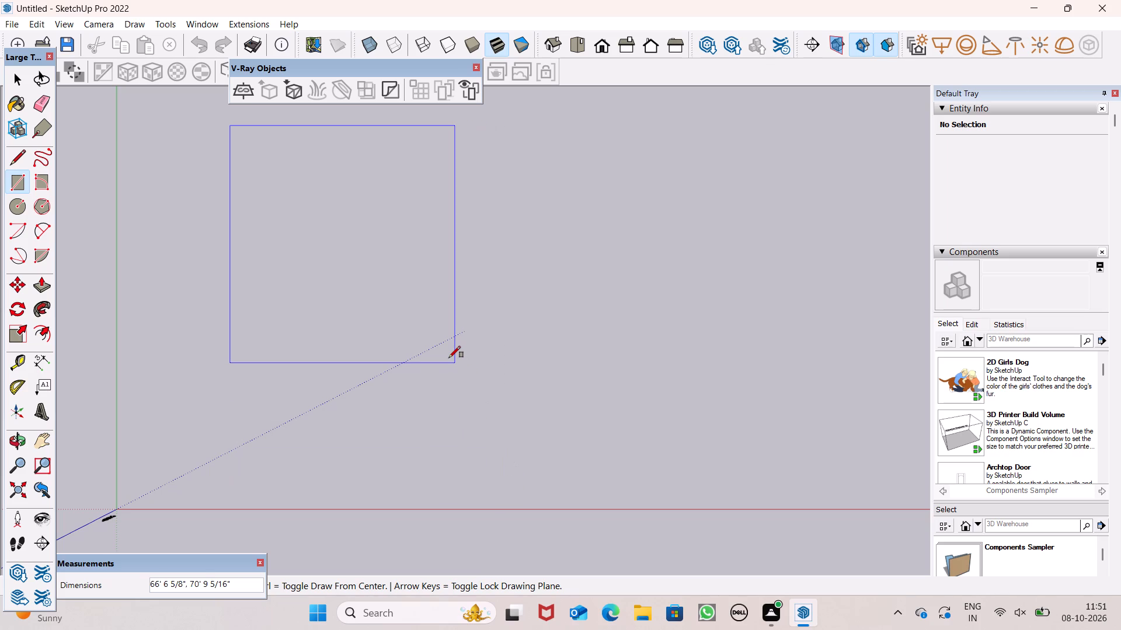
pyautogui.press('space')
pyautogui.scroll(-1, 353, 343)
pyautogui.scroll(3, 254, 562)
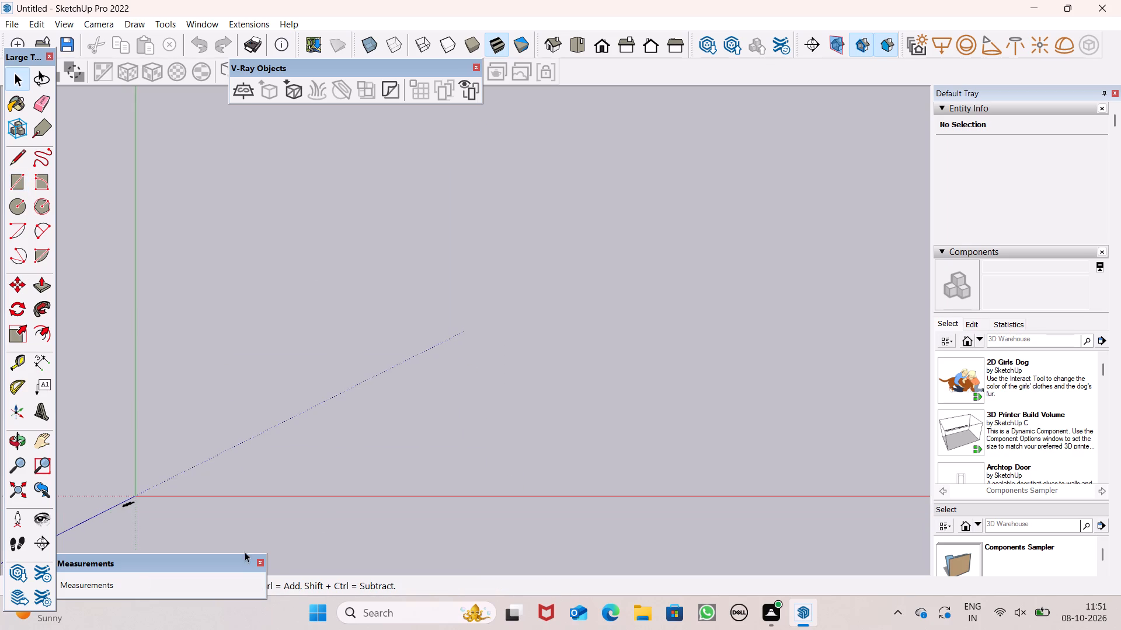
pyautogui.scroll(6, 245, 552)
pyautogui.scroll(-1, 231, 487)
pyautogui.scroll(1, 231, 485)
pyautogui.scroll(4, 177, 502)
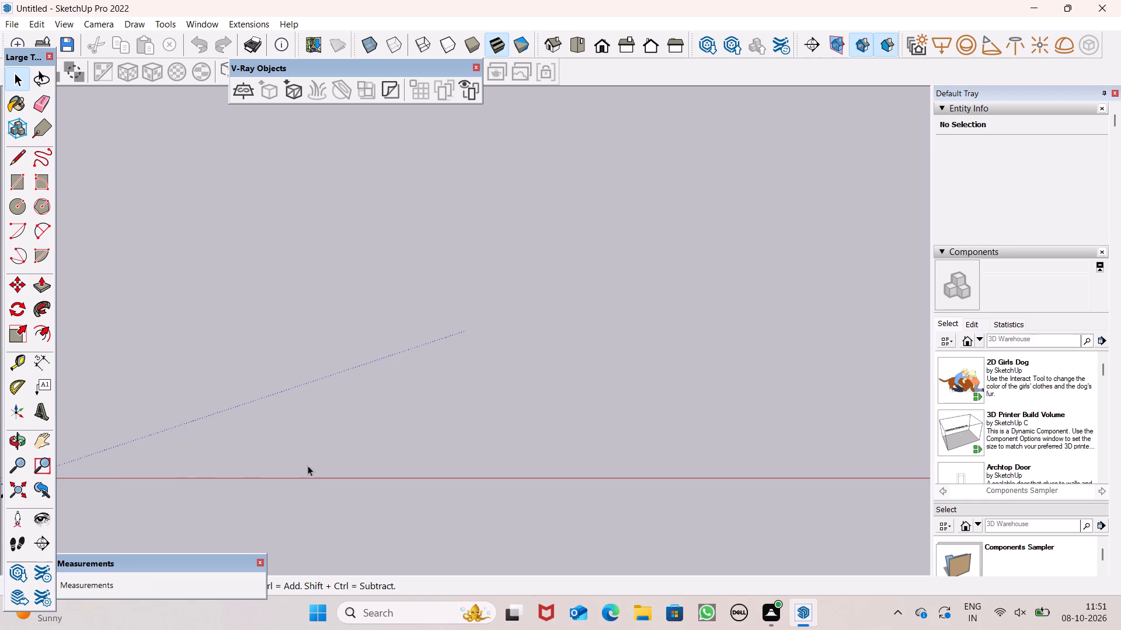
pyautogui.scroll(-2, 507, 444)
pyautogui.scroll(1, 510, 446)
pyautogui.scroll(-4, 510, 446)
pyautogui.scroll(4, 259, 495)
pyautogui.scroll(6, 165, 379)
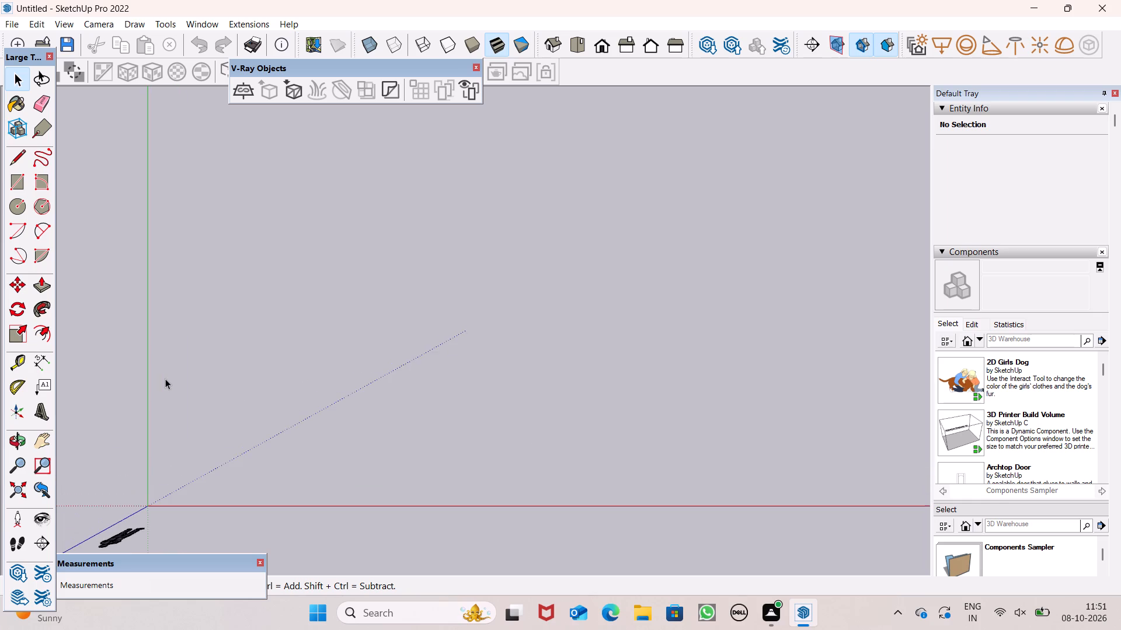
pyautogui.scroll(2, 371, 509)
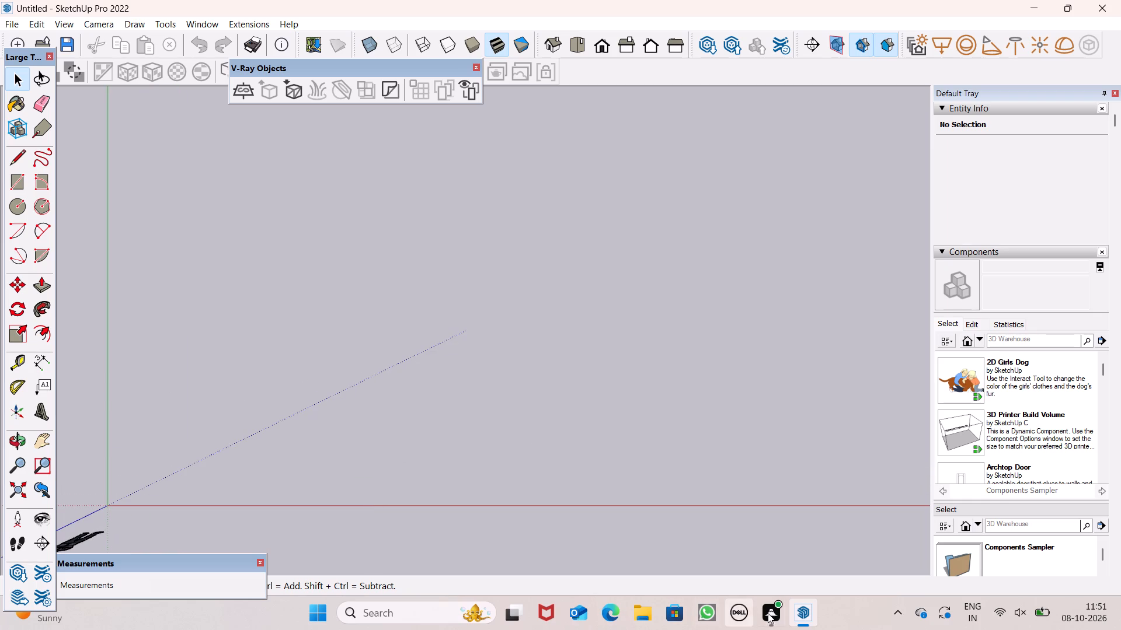
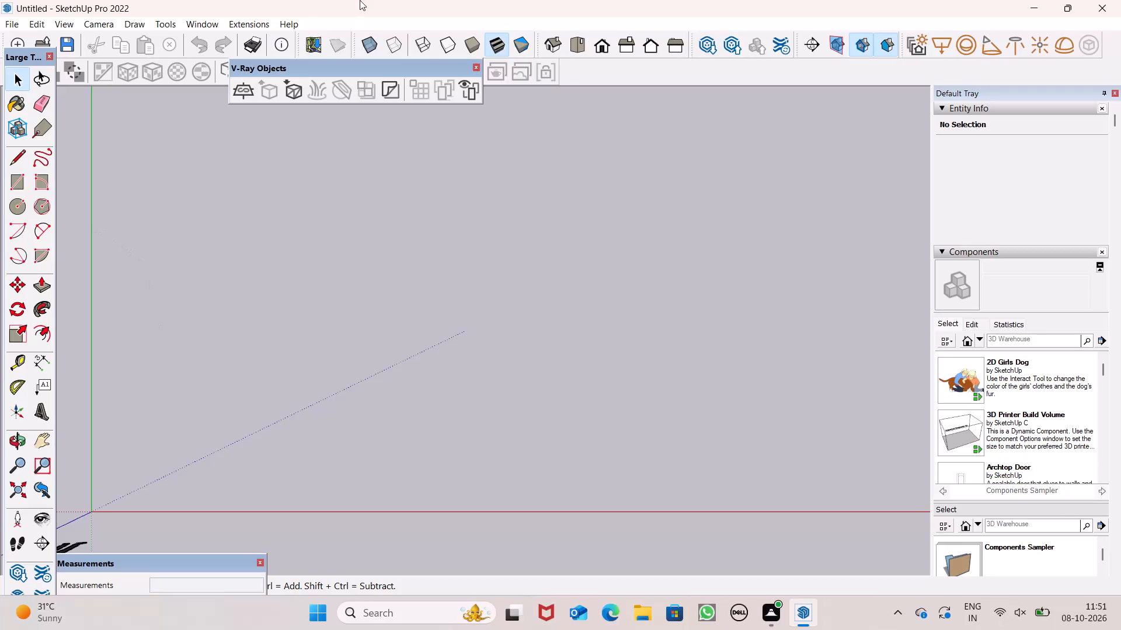
# Draw a 14' by 12' rectangle on the ground in the area between the positive red and green axes.
pyautogui.click(12, 184)
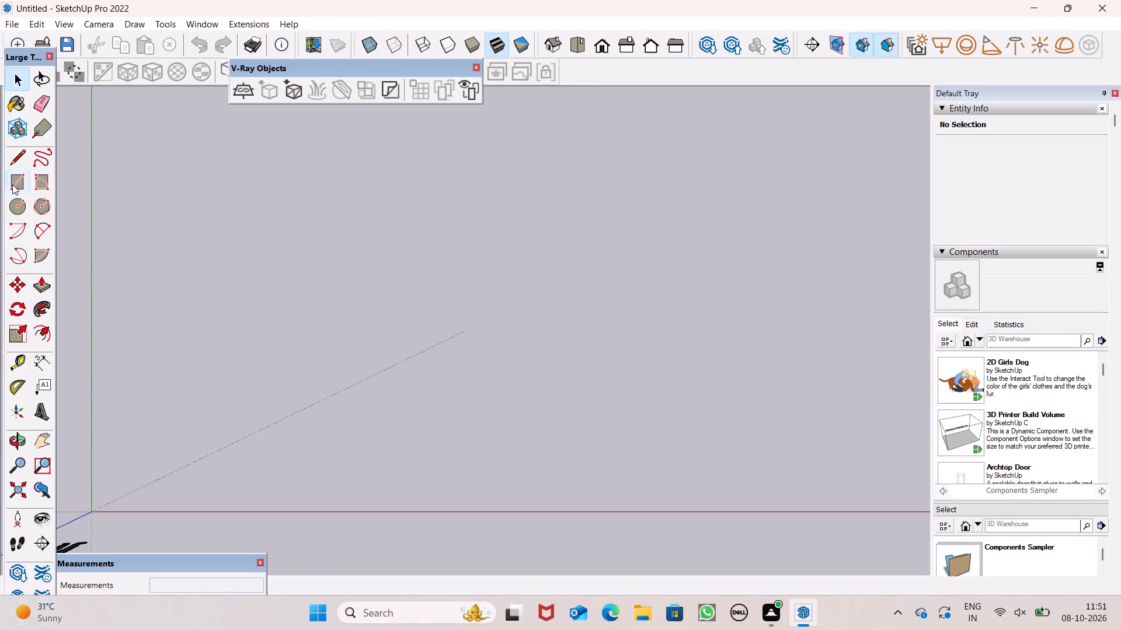
pyautogui.click(192, 159)
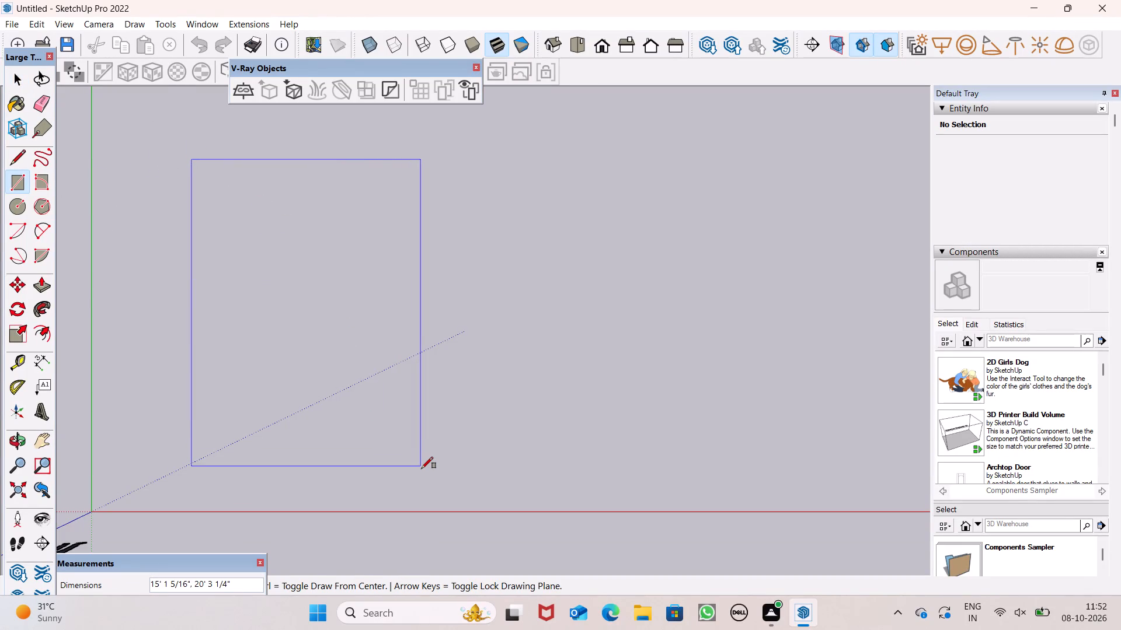
pyautogui.press('1')
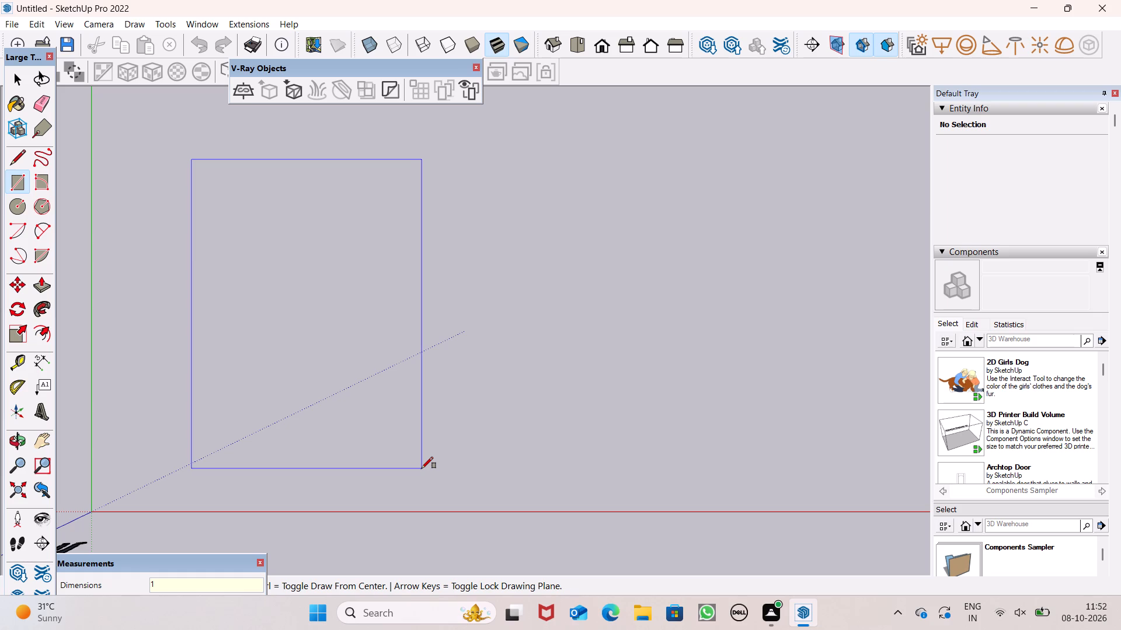
pyautogui.press('0')
pyautogui.press("'")
pyautogui.press('BackSpace')
pyautogui.press('BackSpace')
pyautogui.write("4',")
pyautogui.press('1')
pyautogui.write("2'")
pyautogui.press('Return')
pyautogui.press('space')
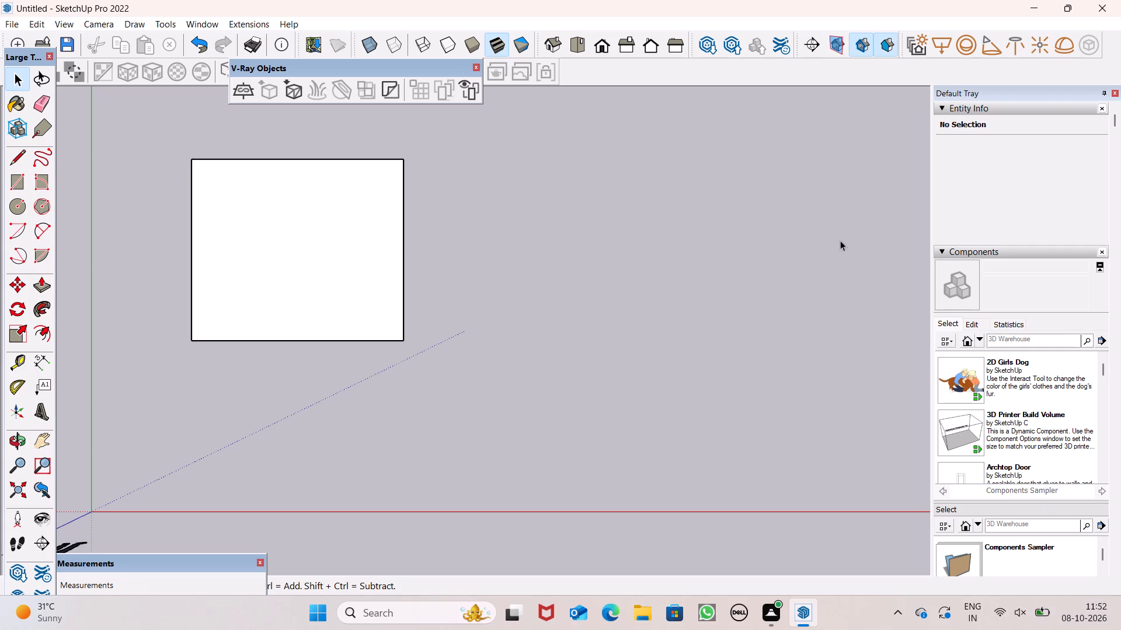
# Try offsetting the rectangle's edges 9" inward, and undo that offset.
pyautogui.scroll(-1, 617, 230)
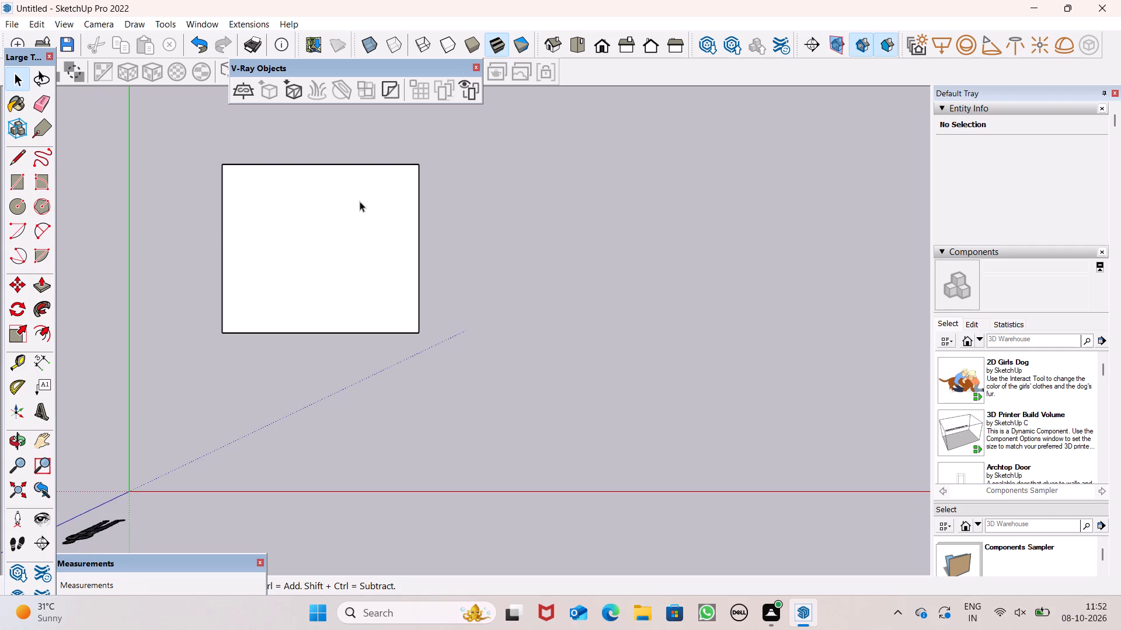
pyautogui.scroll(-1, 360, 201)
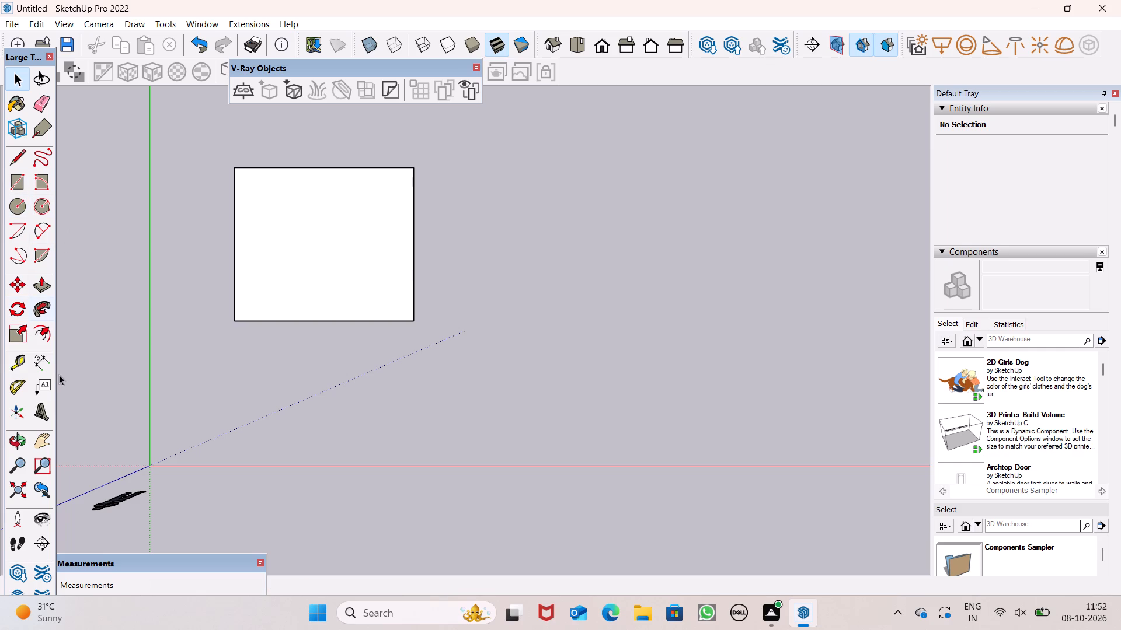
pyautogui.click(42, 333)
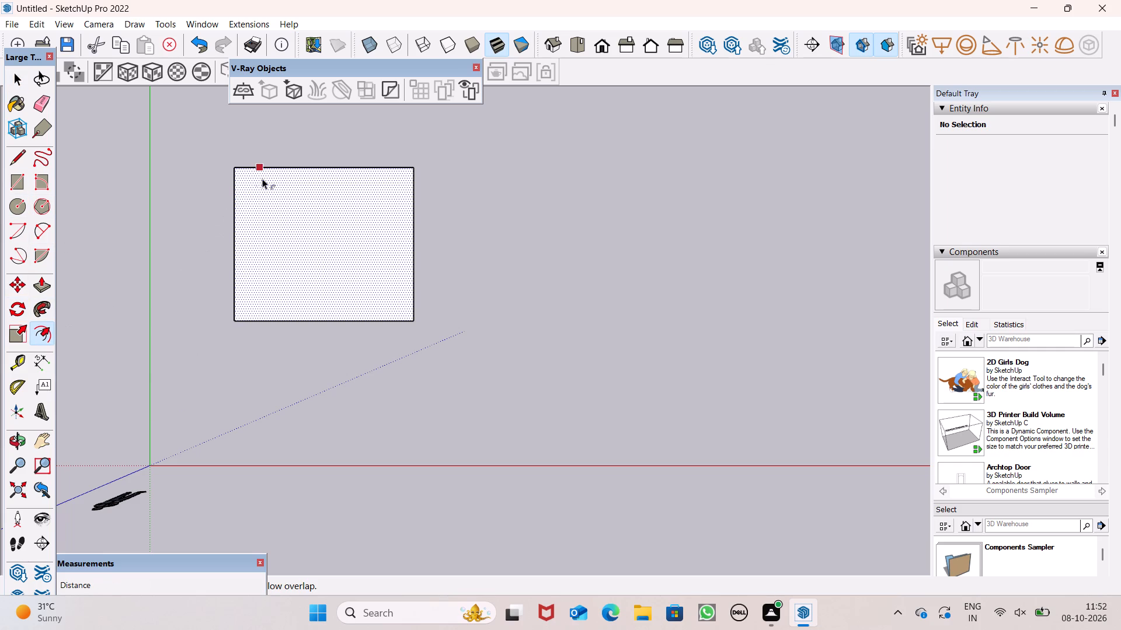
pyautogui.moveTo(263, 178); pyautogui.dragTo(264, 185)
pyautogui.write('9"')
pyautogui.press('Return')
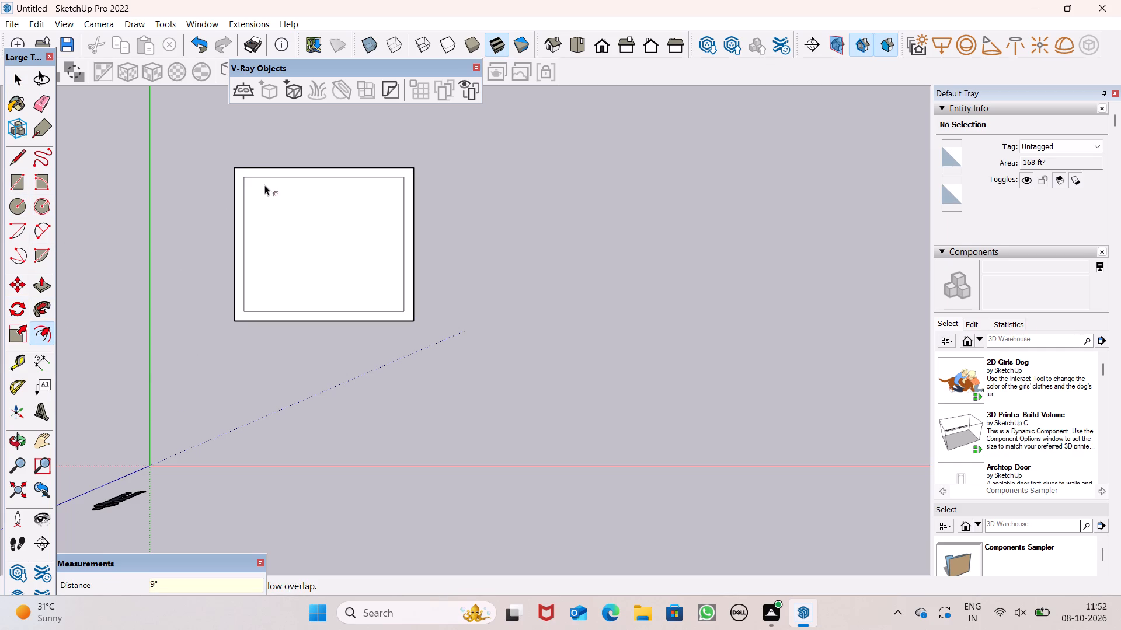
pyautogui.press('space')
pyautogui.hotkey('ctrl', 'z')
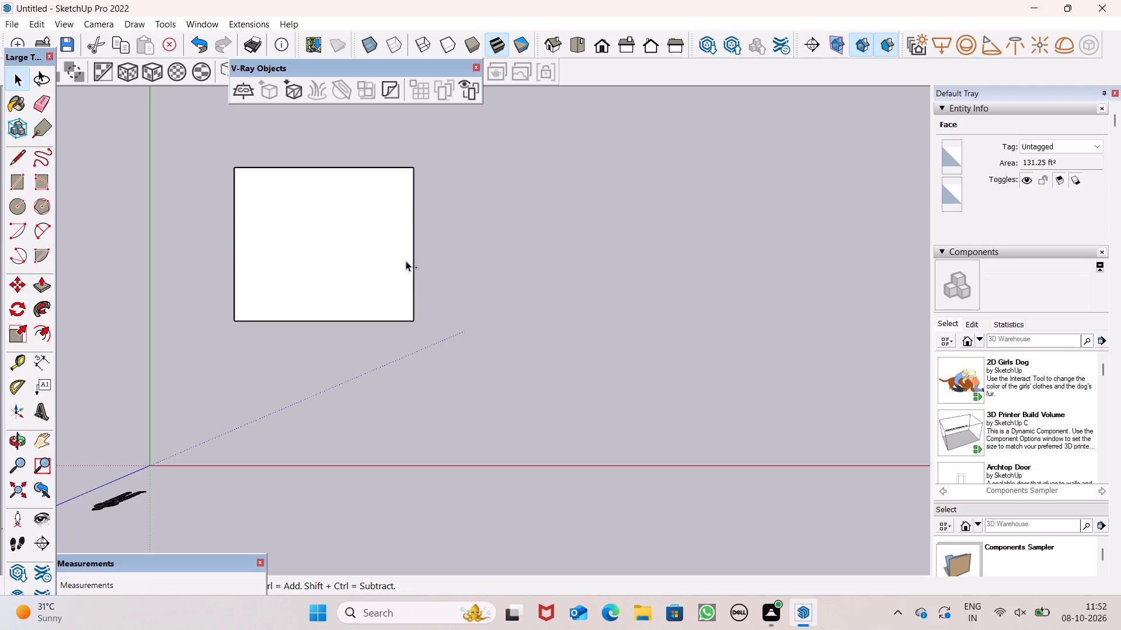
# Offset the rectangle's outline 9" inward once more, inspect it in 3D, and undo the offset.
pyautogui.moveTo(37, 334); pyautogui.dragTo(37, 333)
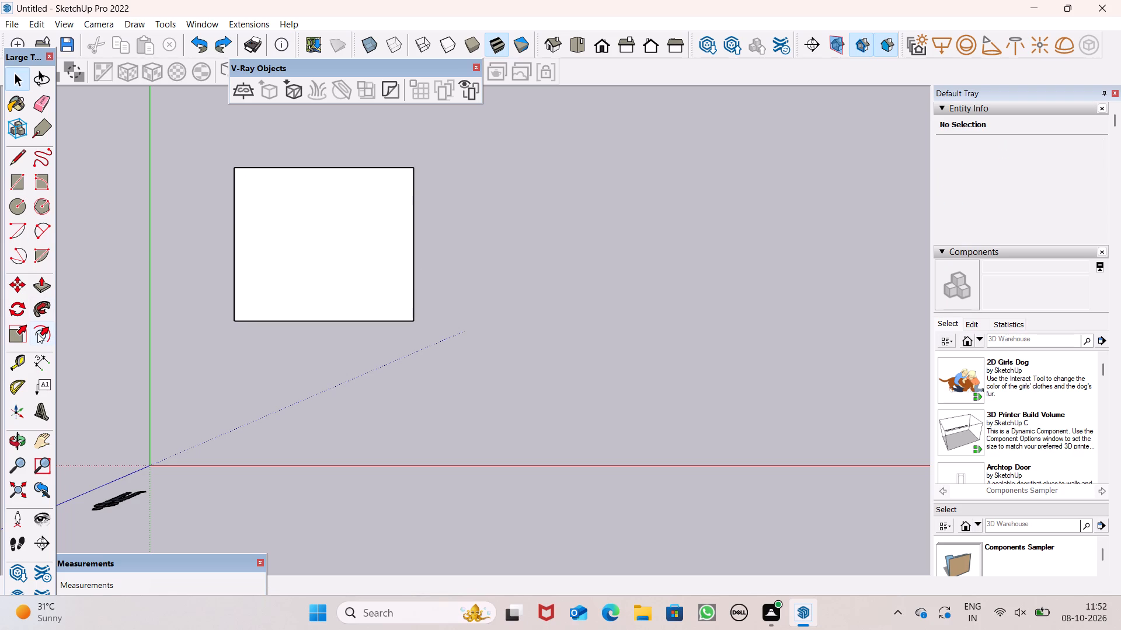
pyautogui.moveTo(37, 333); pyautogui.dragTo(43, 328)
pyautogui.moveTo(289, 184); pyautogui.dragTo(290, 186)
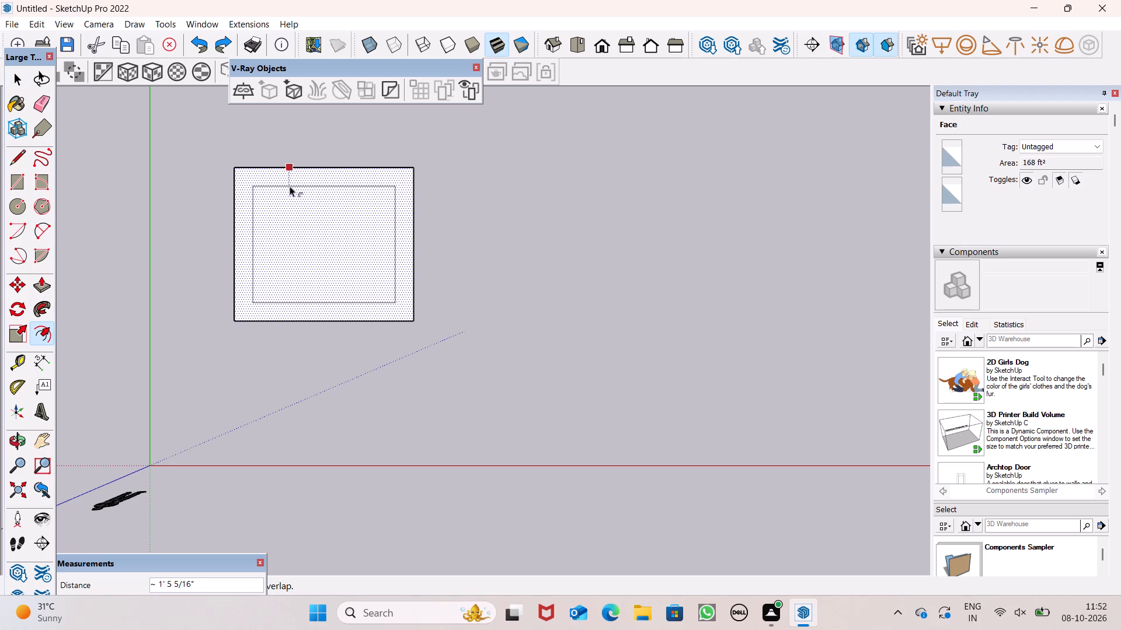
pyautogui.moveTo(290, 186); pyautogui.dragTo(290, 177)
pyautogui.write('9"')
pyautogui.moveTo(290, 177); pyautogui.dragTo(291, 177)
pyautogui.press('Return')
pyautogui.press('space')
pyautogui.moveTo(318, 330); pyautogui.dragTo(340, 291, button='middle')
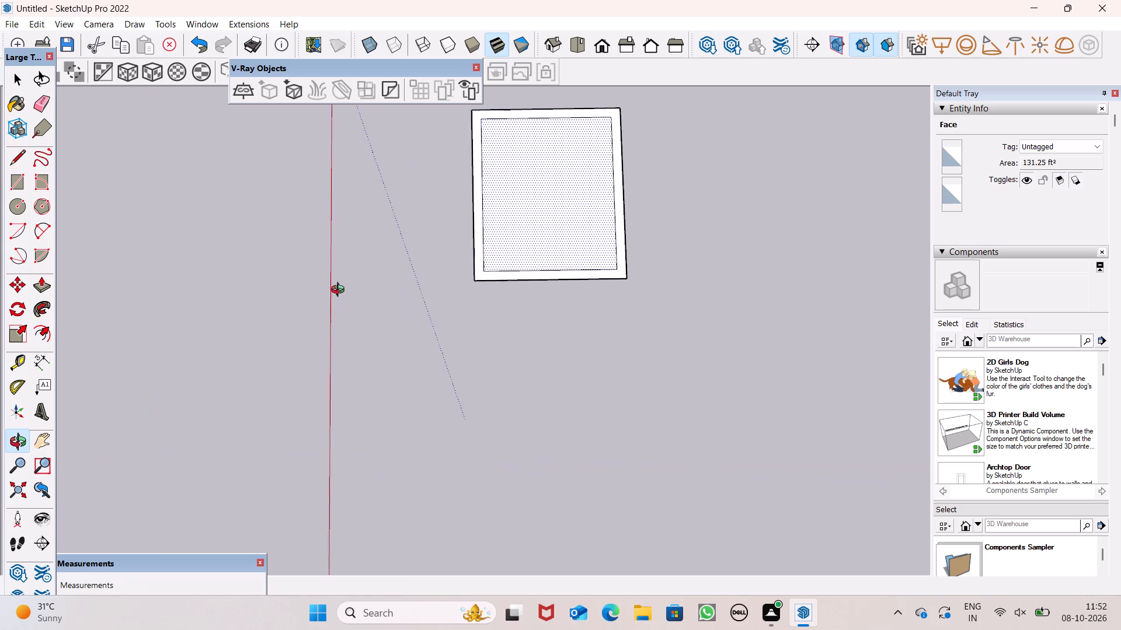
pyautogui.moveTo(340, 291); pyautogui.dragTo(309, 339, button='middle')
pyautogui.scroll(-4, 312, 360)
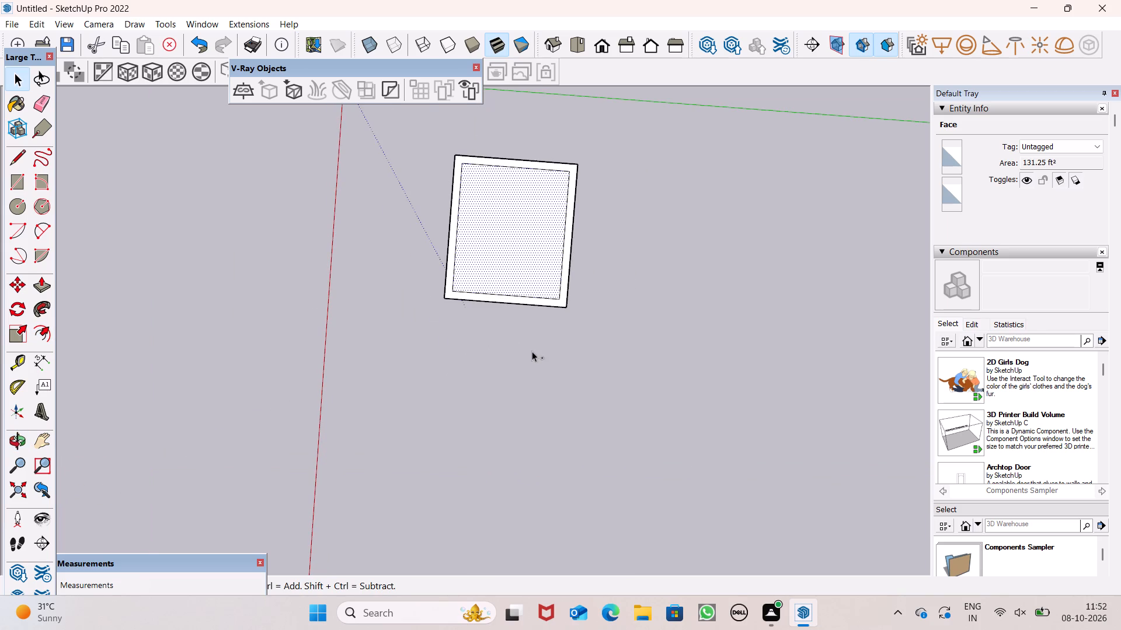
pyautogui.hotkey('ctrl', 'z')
# From the Top view, offset the rectangle's edges 6" inward to form a wall outline.
pyautogui.click(583, 41)
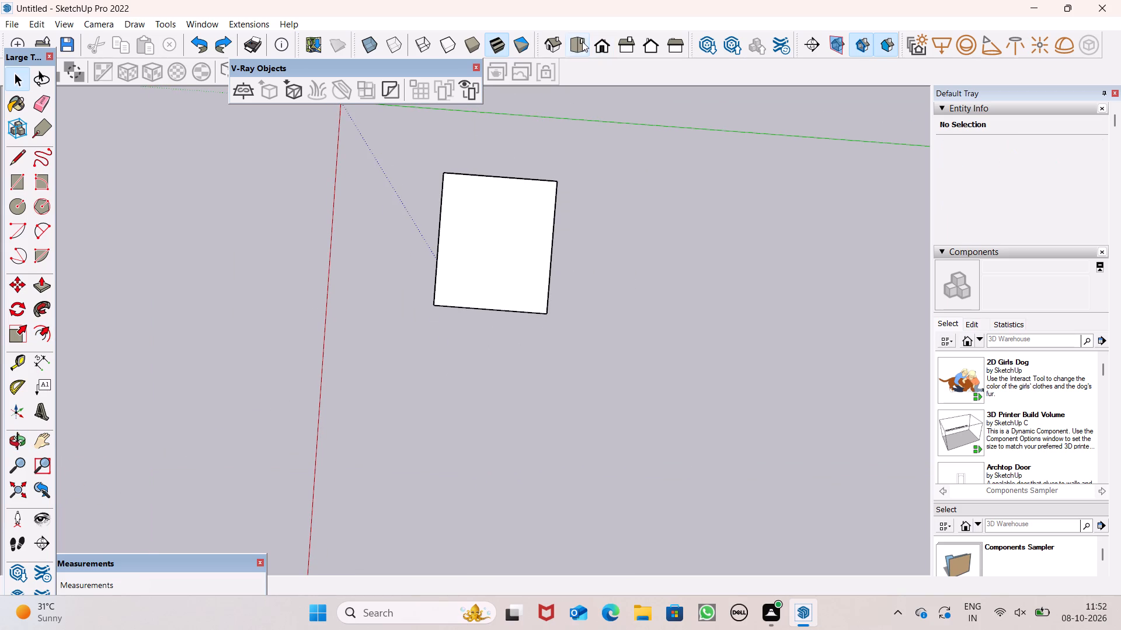
pyautogui.scroll(5, 617, 268)
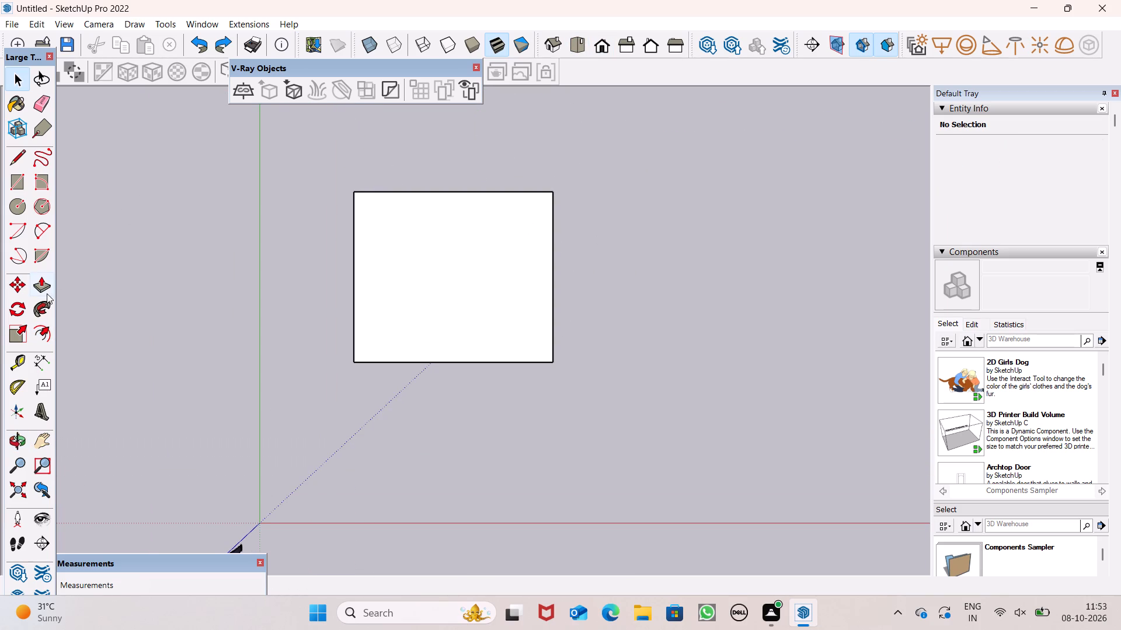
pyautogui.click(45, 329)
pyautogui.moveTo(437, 219); pyautogui.dragTo(437, 212)
pyautogui.write('6"')
pyautogui.press('Return')
pyautogui.press('space')
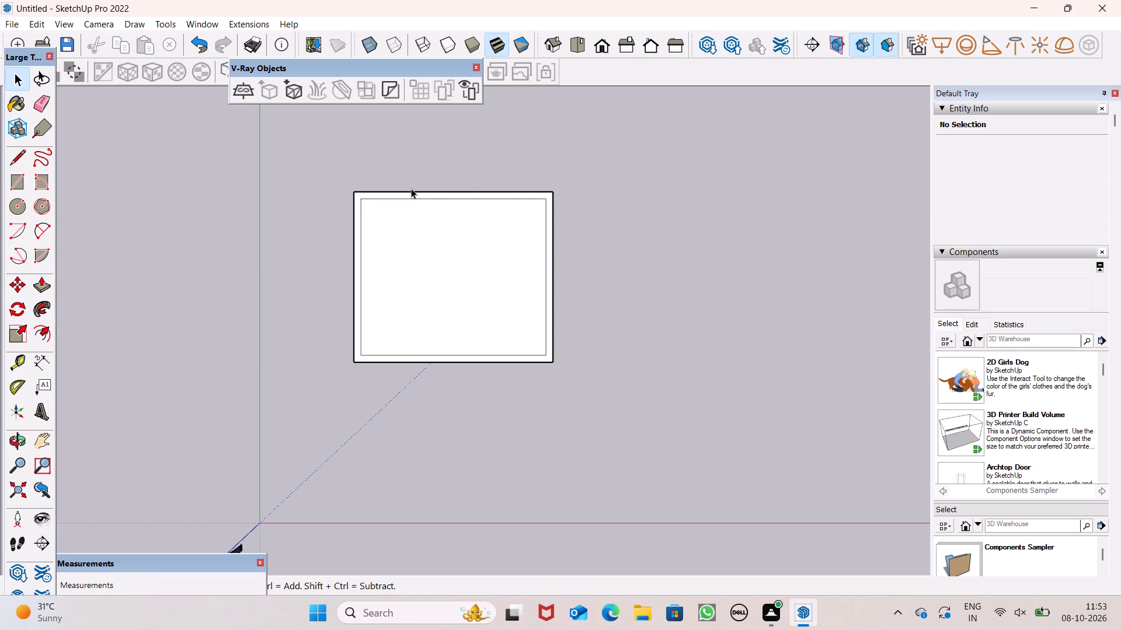
# Push/Pull the border face between the two rectangles up 1".
pyautogui.click(44, 292)
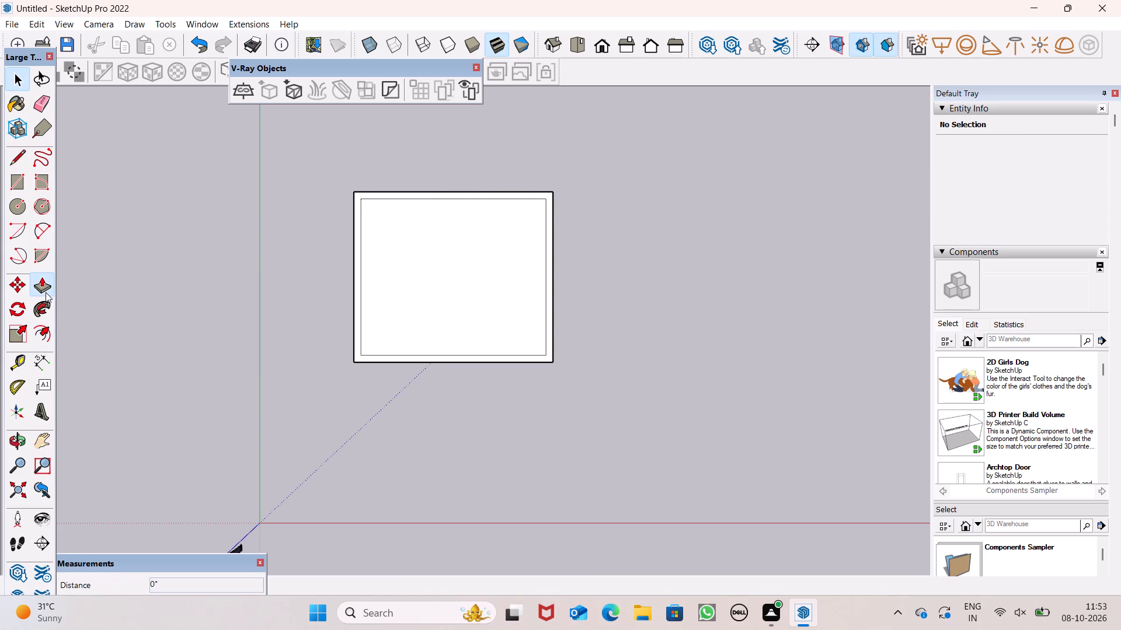
pyautogui.scroll(-4, 53, 310)
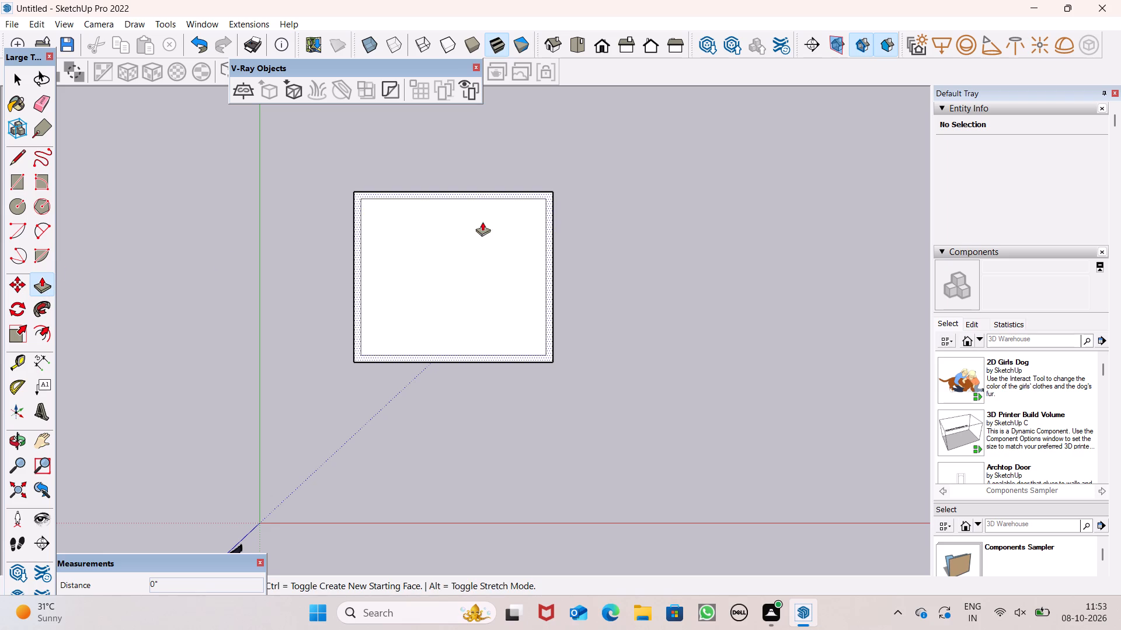
pyautogui.scroll(5, 542, 208)
pyautogui.scroll(-2, 346, 389)
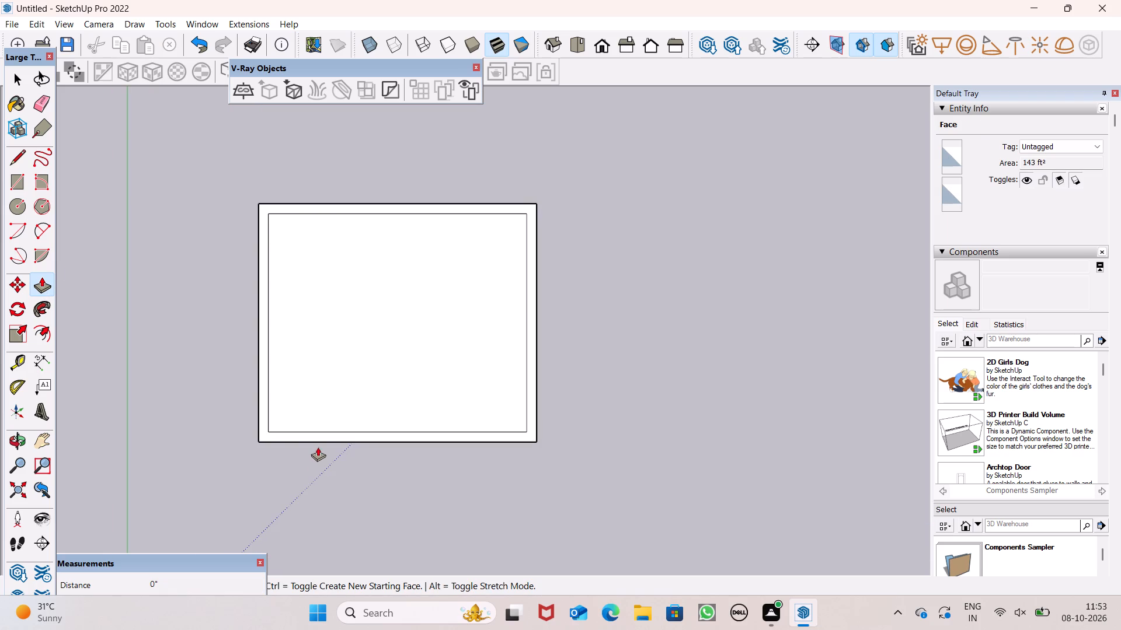
pyautogui.scroll(-2, 322, 346)
pyautogui.moveTo(499, 512); pyautogui.dragTo(518, 337, button='middle')
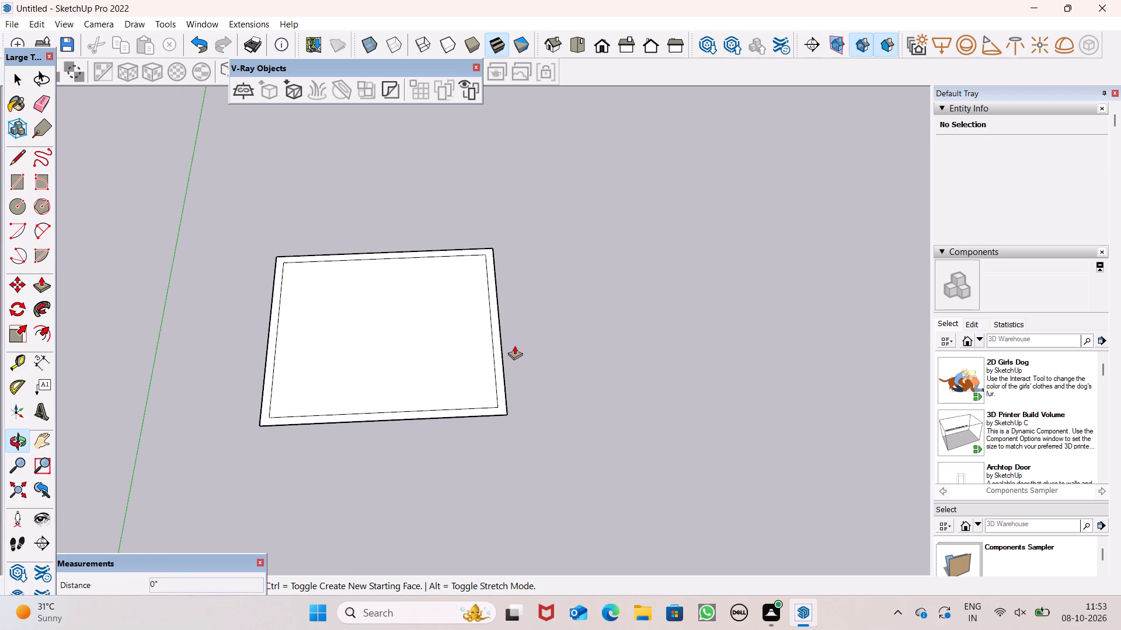
pyautogui.scroll(-1, 572, 308)
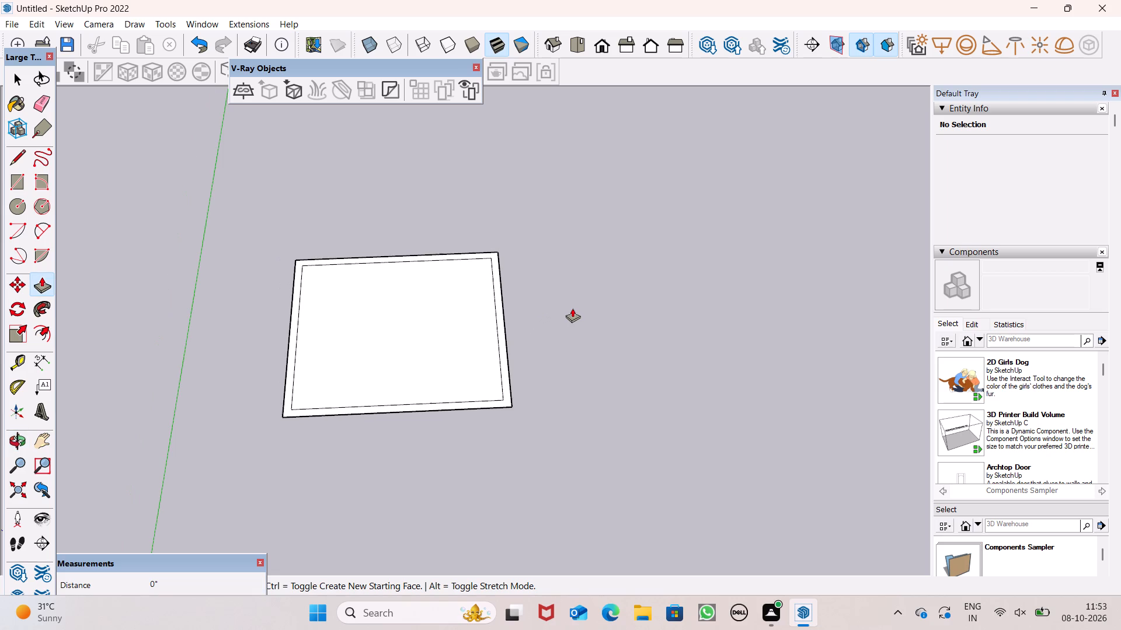
pyautogui.scroll(4, 280, 405)
pyautogui.scroll(-1, 278, 397)
pyautogui.scroll(2, 278, 397)
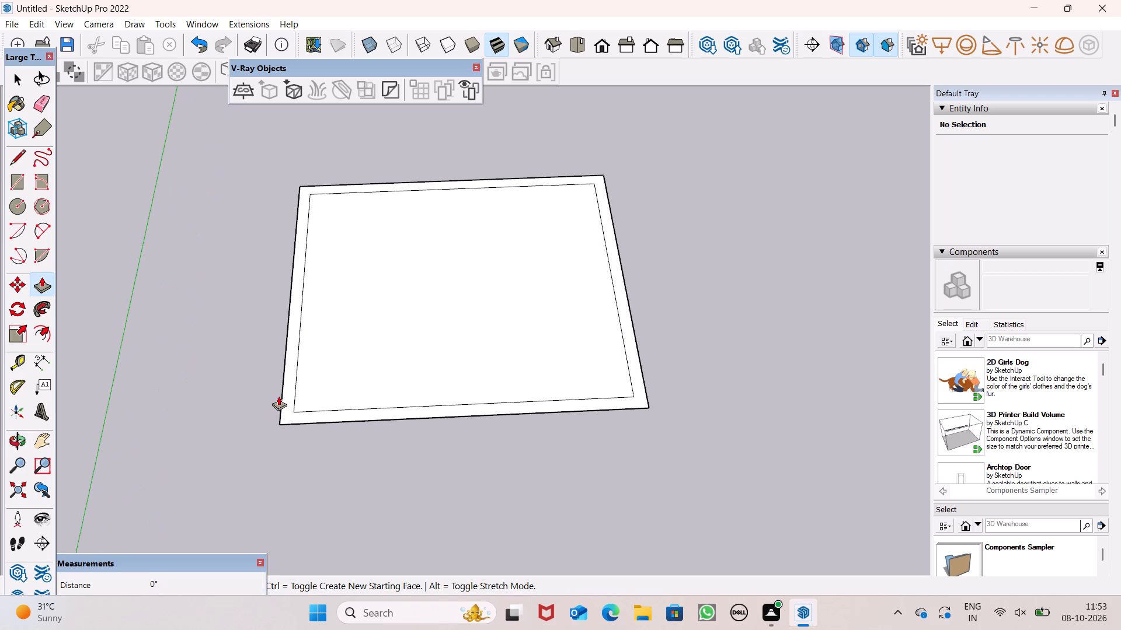
pyautogui.moveTo(286, 408); pyautogui.dragTo(284, 402)
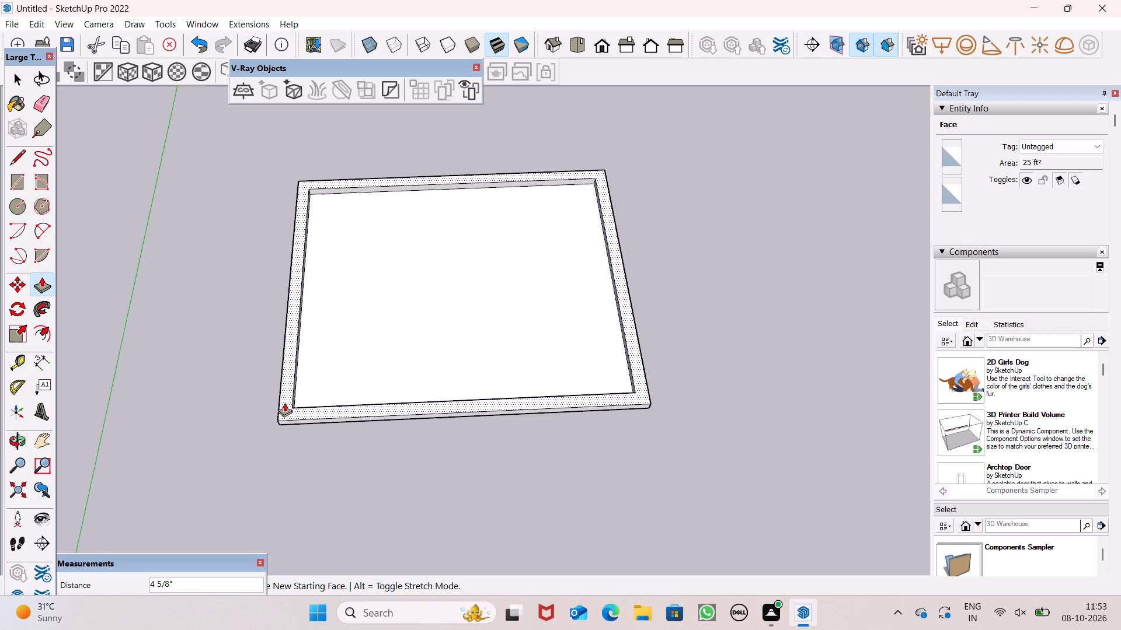
pyautogui.moveTo(284, 402); pyautogui.dragTo(284, 401)
pyautogui.press('1')
pyautogui.hotkey('shift', '"')
pyautogui.press('Return')
# Pull the border face freehand much higher to raise walls around the floor.
pyautogui.moveTo(318, 388); pyautogui.dragTo(285, 403)
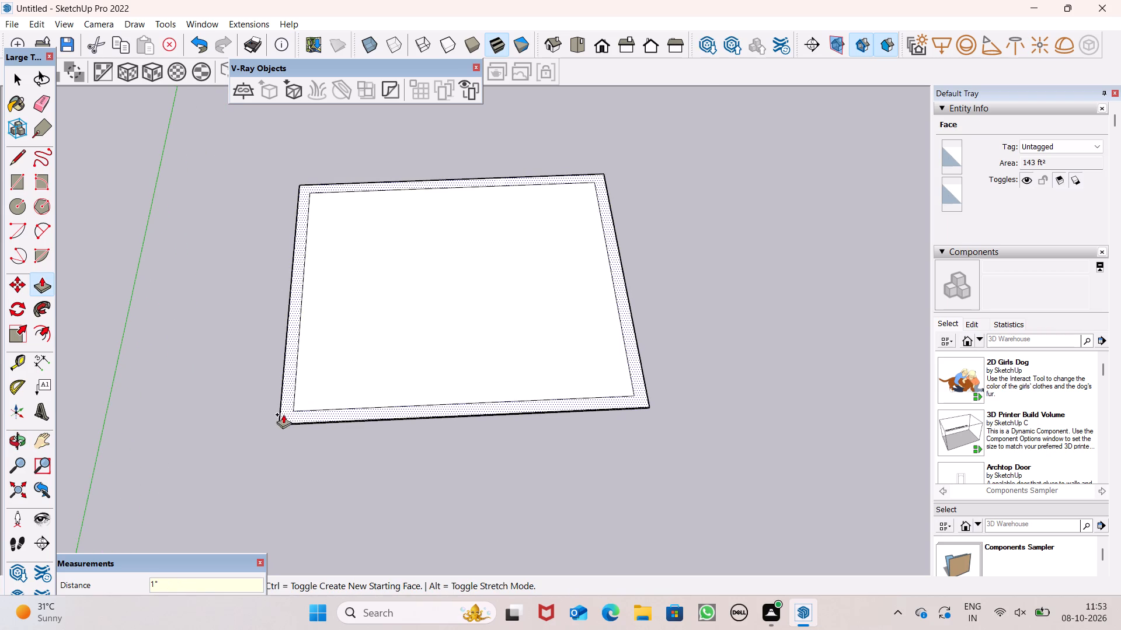
pyautogui.moveTo(288, 411); pyautogui.dragTo(290, 374)
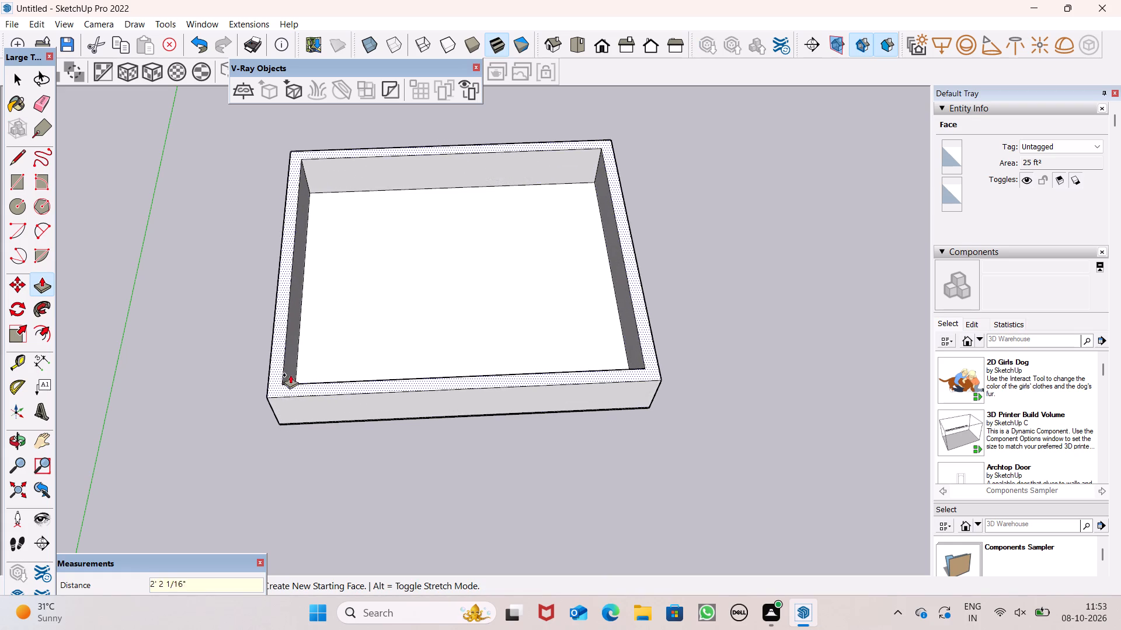
pyautogui.moveTo(290, 374); pyautogui.dragTo(277, 304)
pyautogui.moveTo(277, 302); pyautogui.dragTo(274, 290)
pyautogui.click(274, 290)
pyautogui.moveTo(275, 286); pyautogui.dragTo(279, 278)
pyautogui.click(279, 278)
pyautogui.press('space')
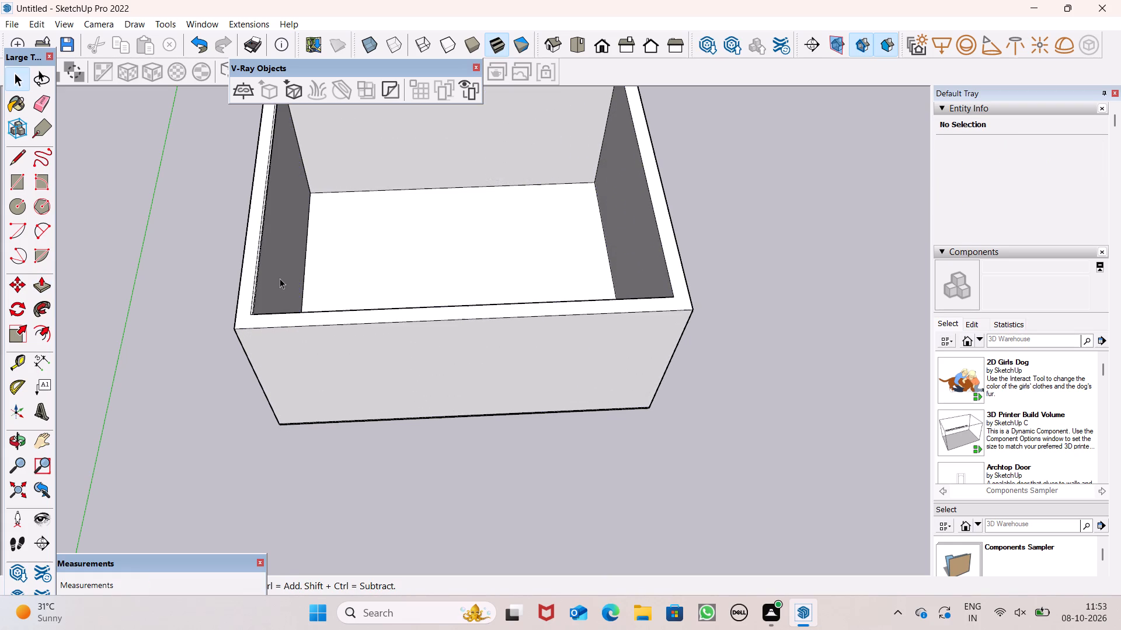
# Undo the freehand wall extrusion back to the low floor with its border outline.
pyautogui.hotkey('ctrl', 'z')
pyautogui.hotkey('ctrl', 'z')
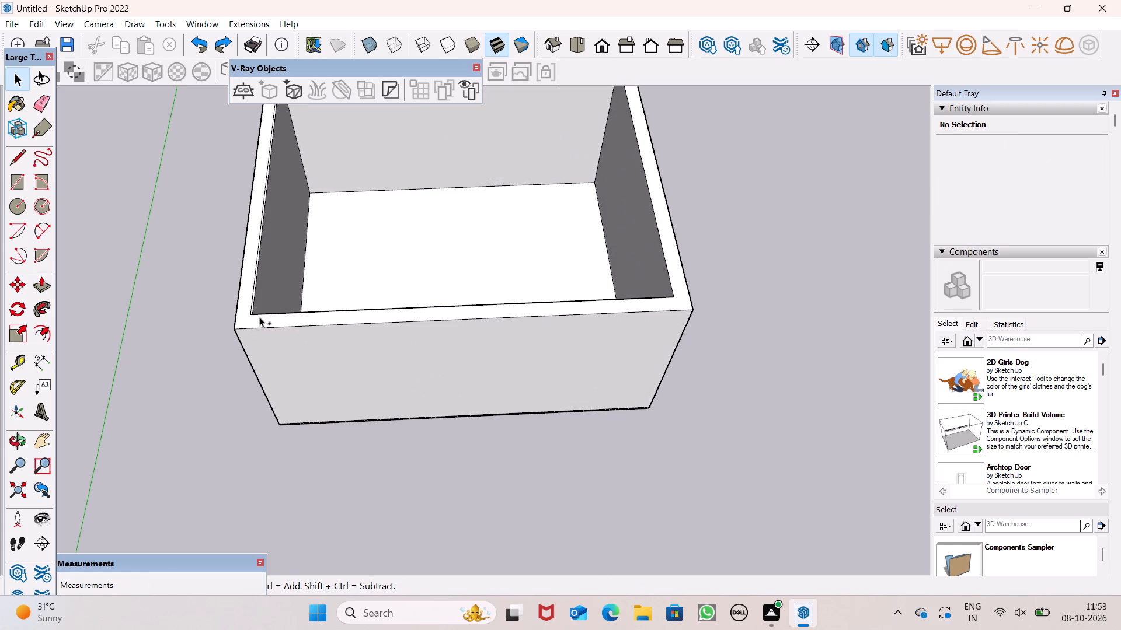
pyautogui.hotkey('ctrl', 'z')
pyautogui.hotkey('ctrl', 'z')
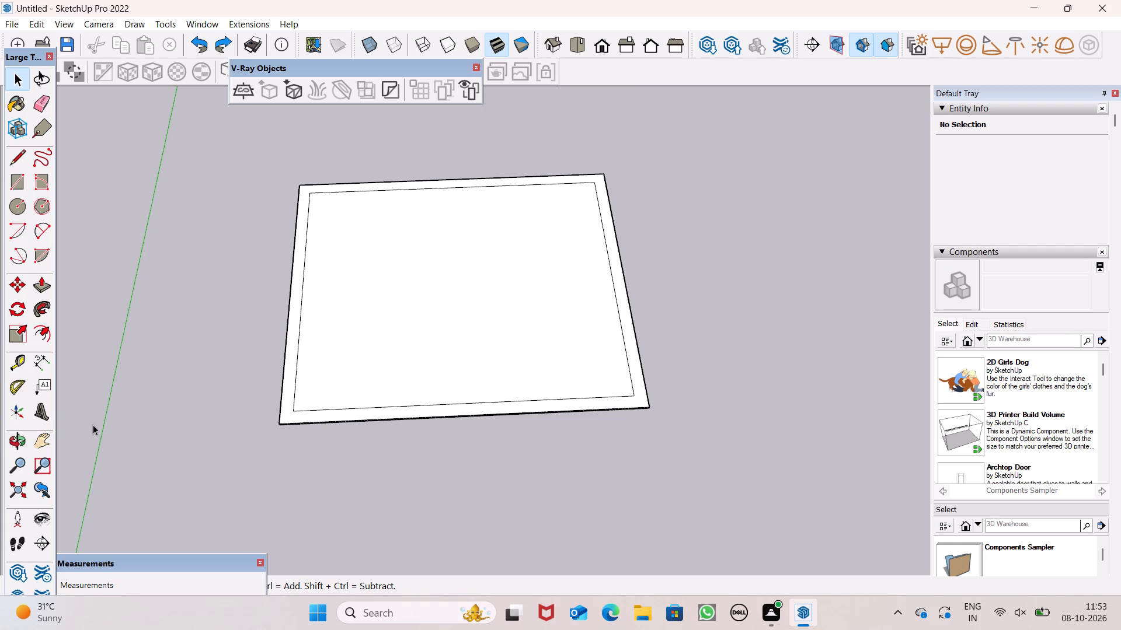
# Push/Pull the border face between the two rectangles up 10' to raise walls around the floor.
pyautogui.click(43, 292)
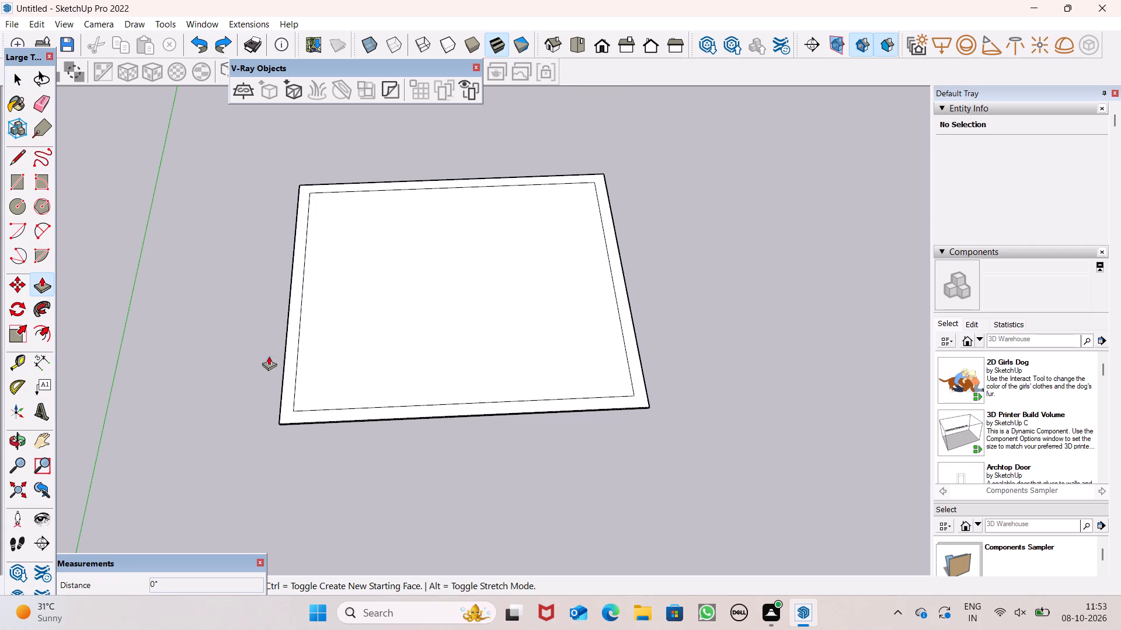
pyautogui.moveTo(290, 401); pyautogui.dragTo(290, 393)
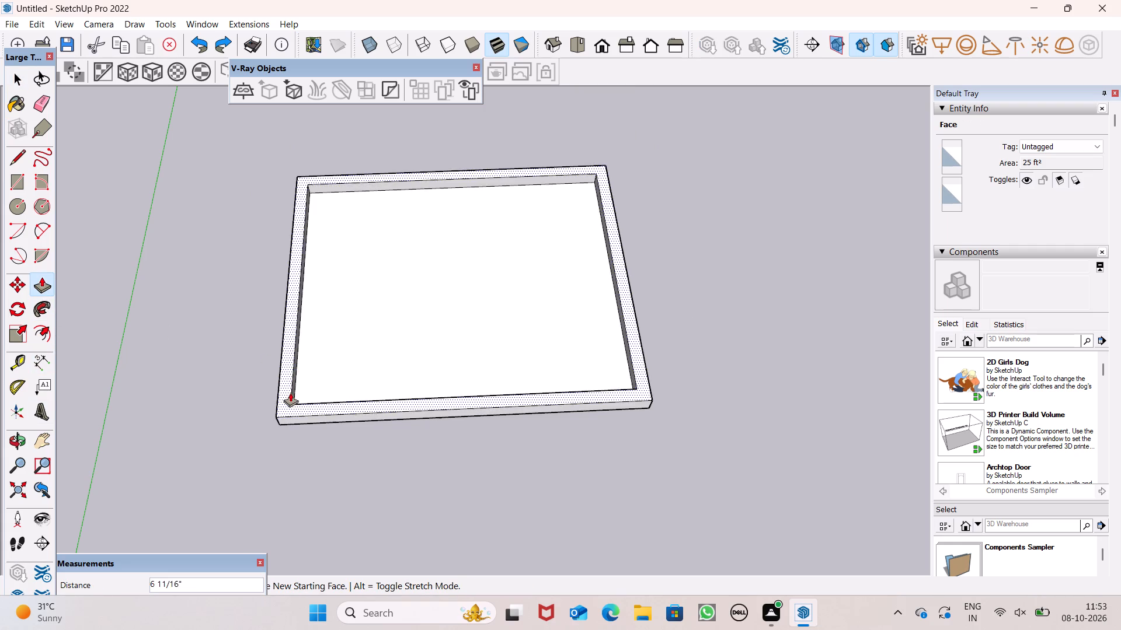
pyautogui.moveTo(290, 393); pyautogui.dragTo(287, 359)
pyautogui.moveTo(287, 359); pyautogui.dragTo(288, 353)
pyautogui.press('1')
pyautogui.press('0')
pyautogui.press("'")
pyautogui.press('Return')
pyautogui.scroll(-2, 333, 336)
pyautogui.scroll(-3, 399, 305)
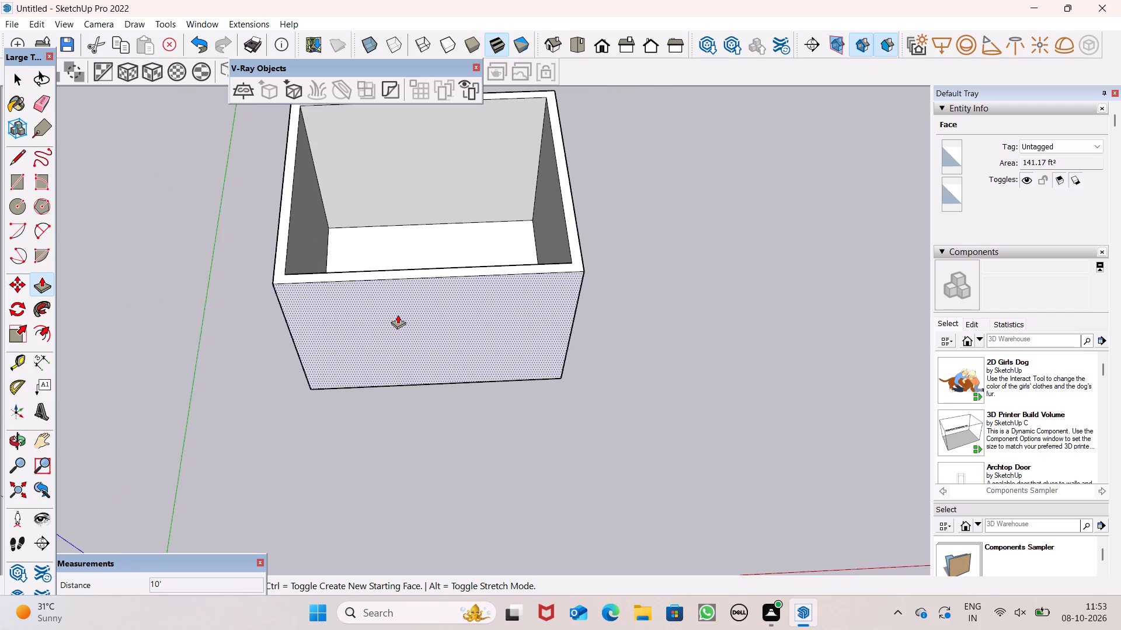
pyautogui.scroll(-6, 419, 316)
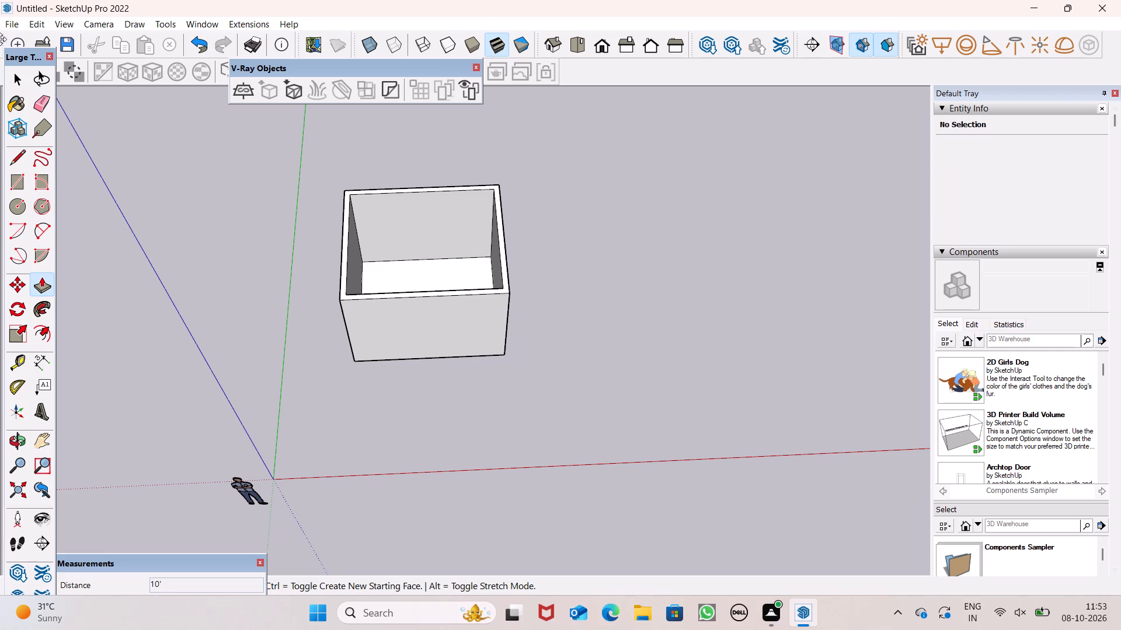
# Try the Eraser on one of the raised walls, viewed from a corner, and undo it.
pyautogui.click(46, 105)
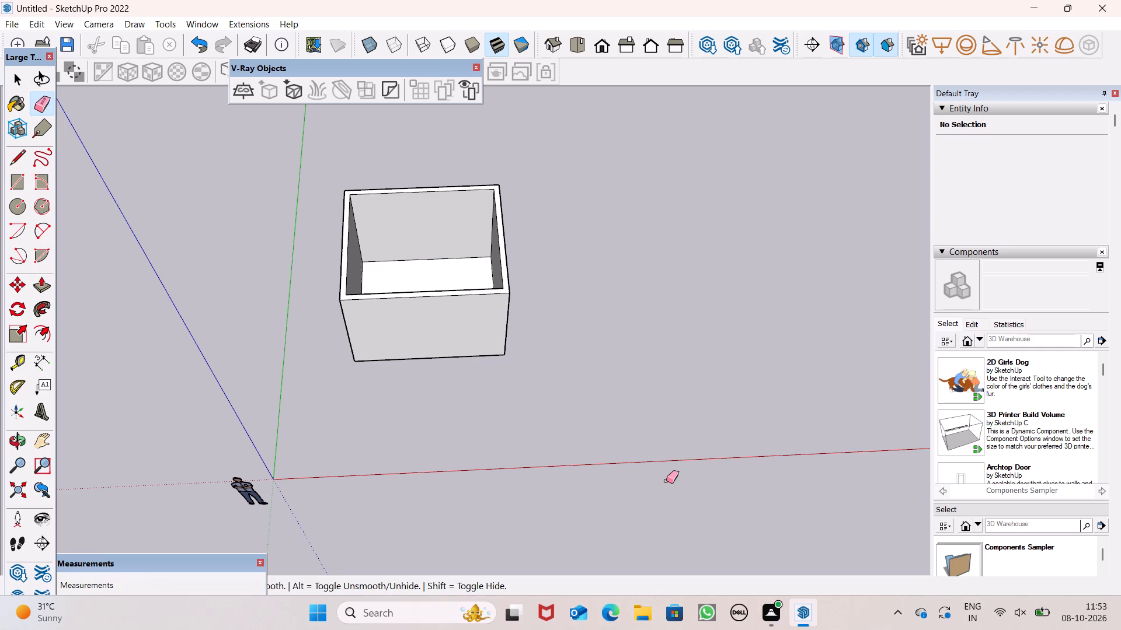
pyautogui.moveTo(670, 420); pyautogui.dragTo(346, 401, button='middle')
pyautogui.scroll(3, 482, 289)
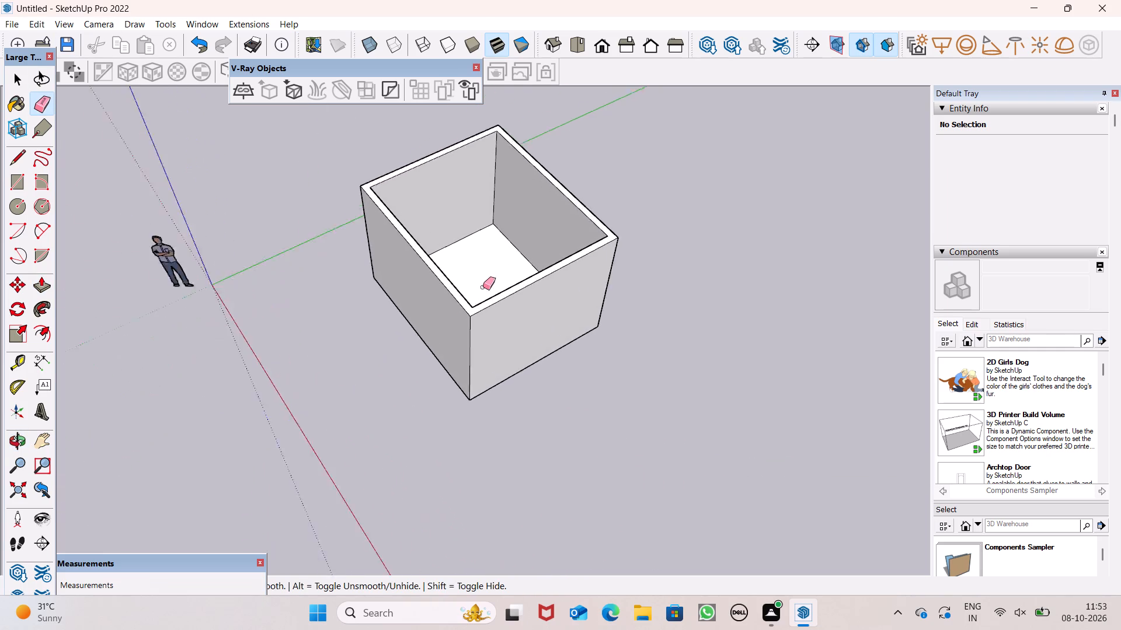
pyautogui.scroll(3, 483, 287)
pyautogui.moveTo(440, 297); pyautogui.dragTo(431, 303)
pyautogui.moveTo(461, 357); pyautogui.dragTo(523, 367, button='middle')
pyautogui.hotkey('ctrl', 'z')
# Undo the 10' wall extrusion, the 1" border rise and the 6" inner outline, back to the plain floor rectangle.
pyautogui.scroll(-1, 549, 345)
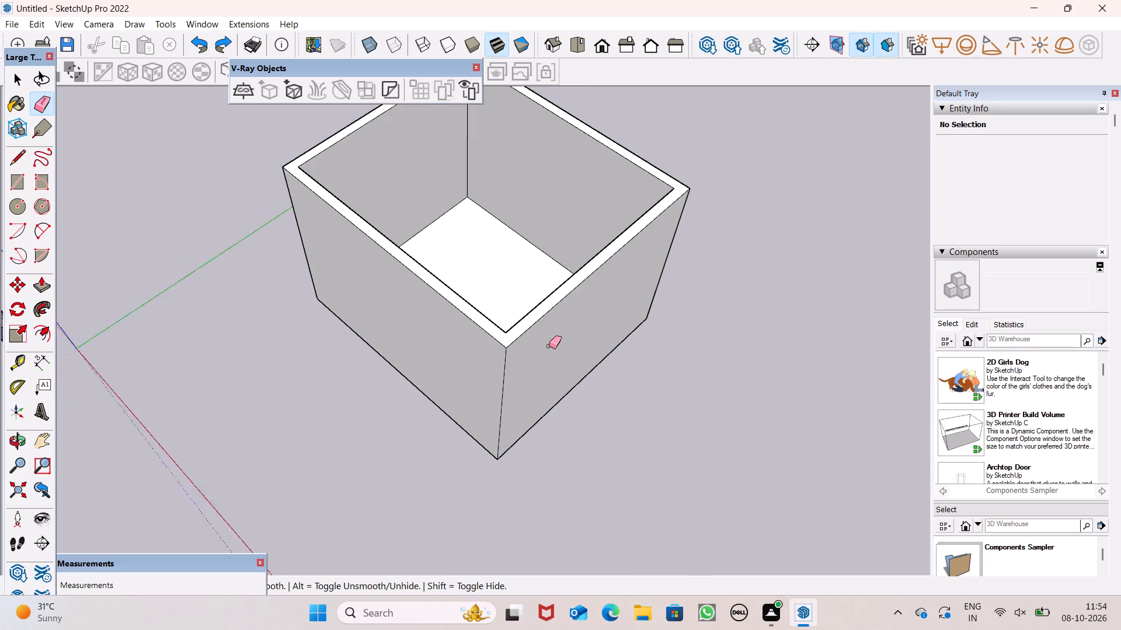
pyautogui.scroll(-2, 549, 346)
pyautogui.hotkey('ctrl', 'z')
pyautogui.moveTo(532, 406); pyautogui.dragTo(613, 362, button='middle')
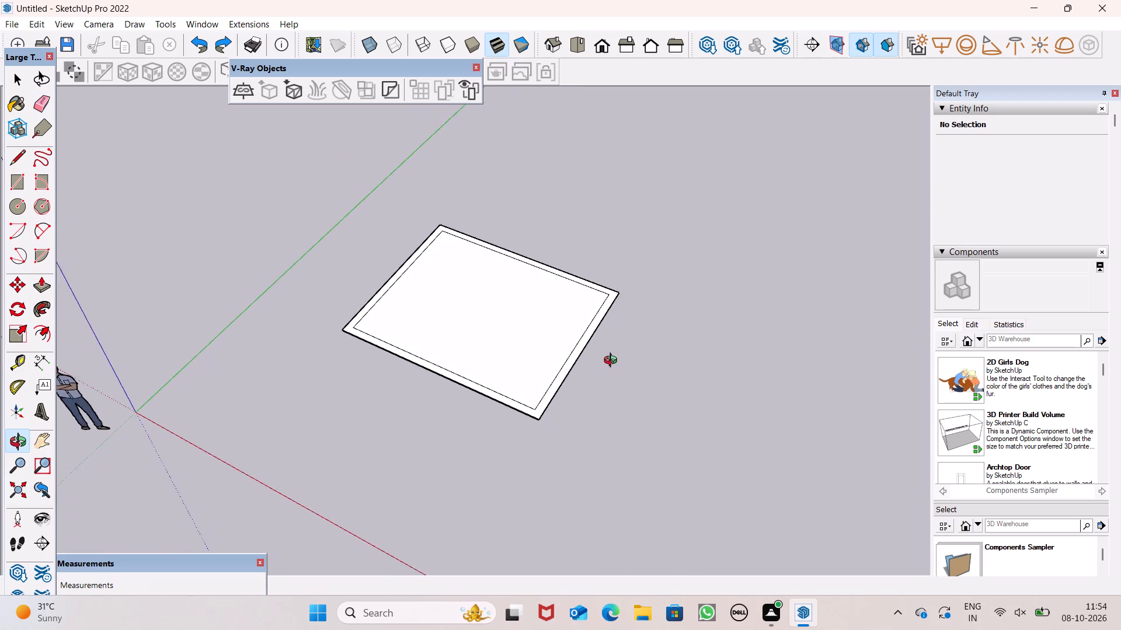
pyautogui.moveTo(613, 362); pyautogui.dragTo(515, 271, button='middle')
pyautogui.scroll(2, 501, 270)
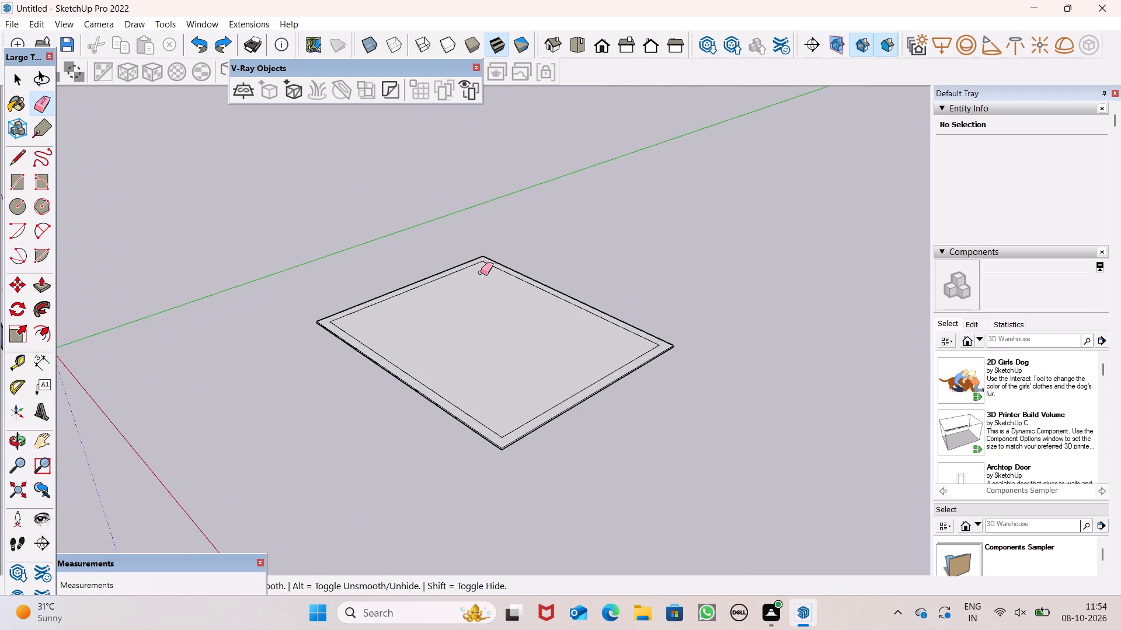
pyautogui.scroll(-4, 431, 312)
pyautogui.moveTo(431, 324); pyautogui.dragTo(528, 339, button='middle')
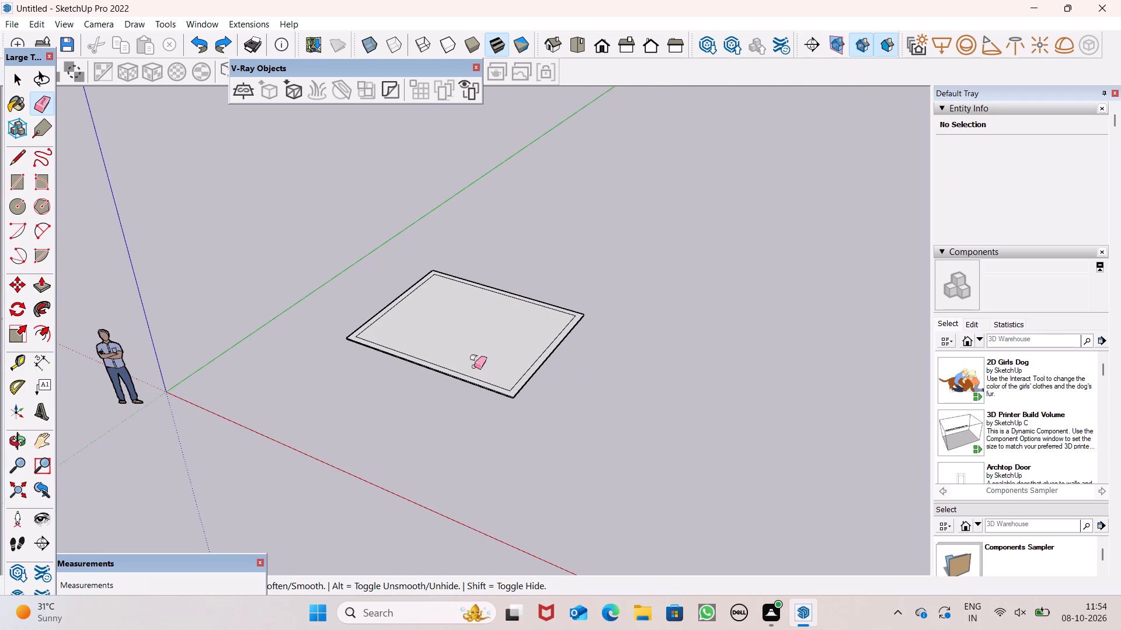
pyautogui.hotkey('ctrl', 'z')
pyautogui.hotkey('ctrl', 'z')
pyautogui.hotkey('ctrl', 'z')
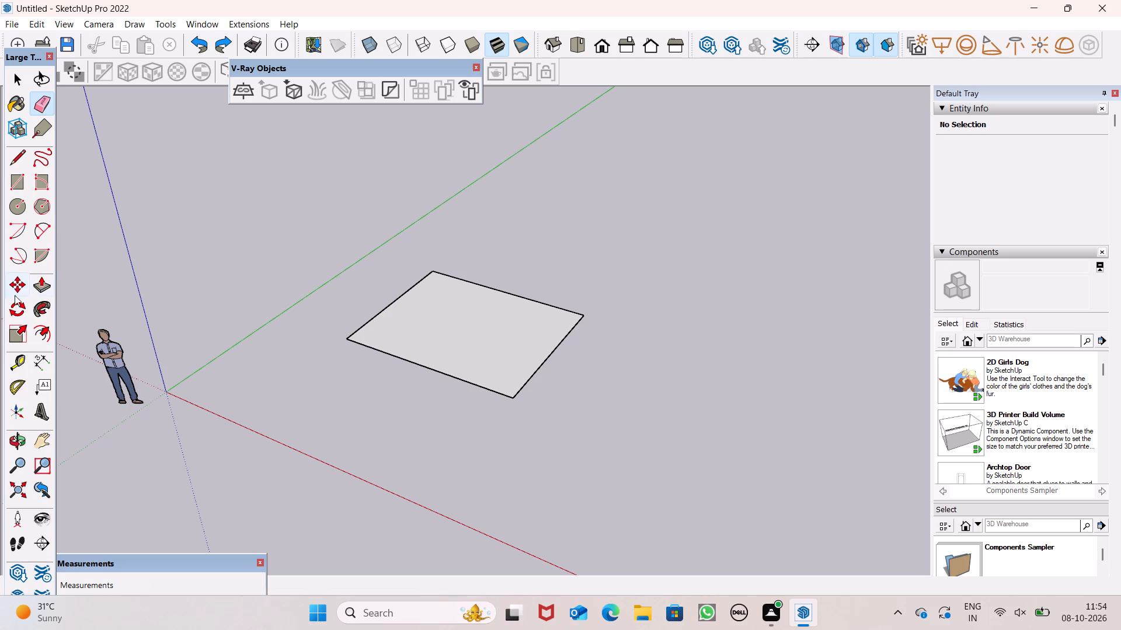
# Push/Pull the whole floor rectangle up 10' into a solid box.
pyautogui.moveTo(42, 282); pyautogui.dragTo(47, 280)
pyautogui.scroll(3, 544, 408)
pyautogui.moveTo(462, 342); pyautogui.dragTo(462, 321)
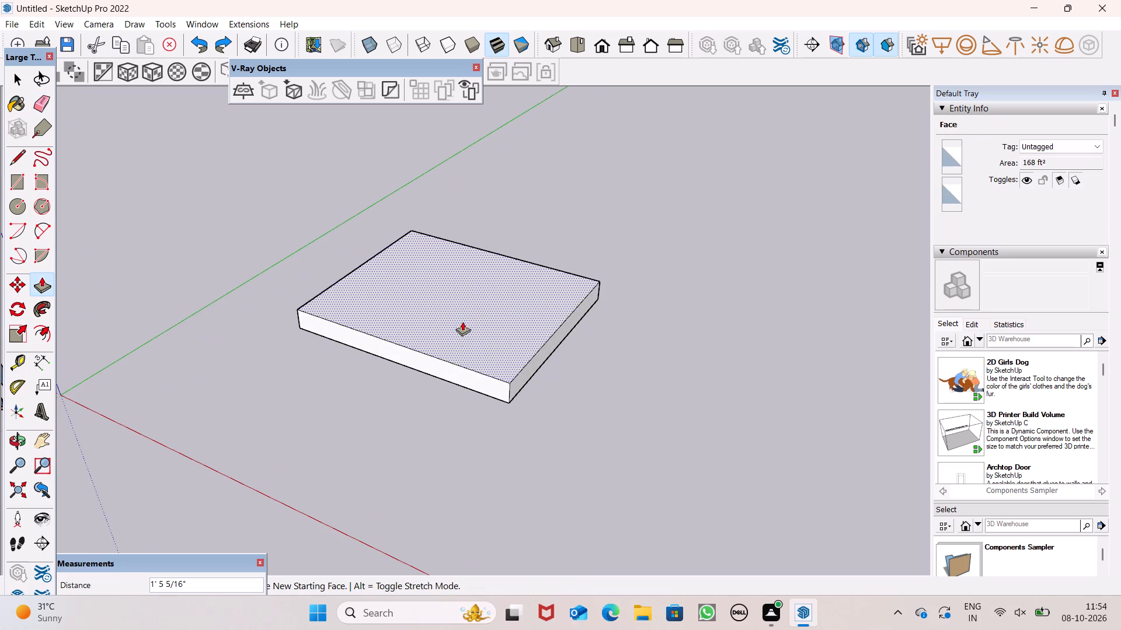
pyautogui.moveTo(462, 321); pyautogui.dragTo(485, 237)
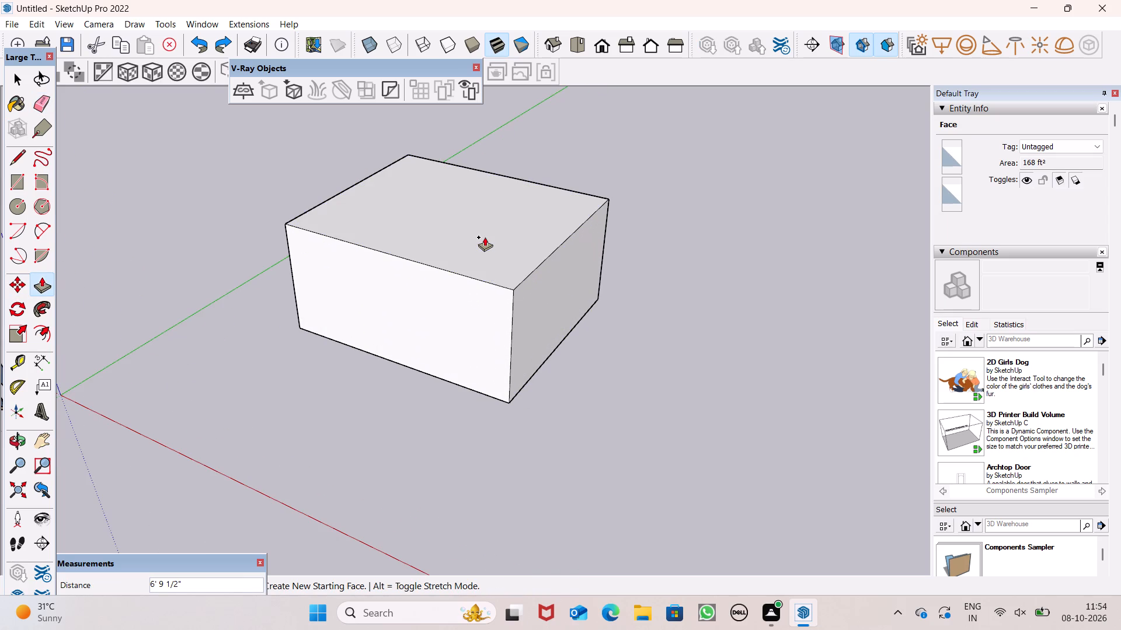
pyautogui.moveTo(485, 237); pyautogui.dragTo(487, 237)
pyautogui.write("10'")
pyautogui.press('Return')
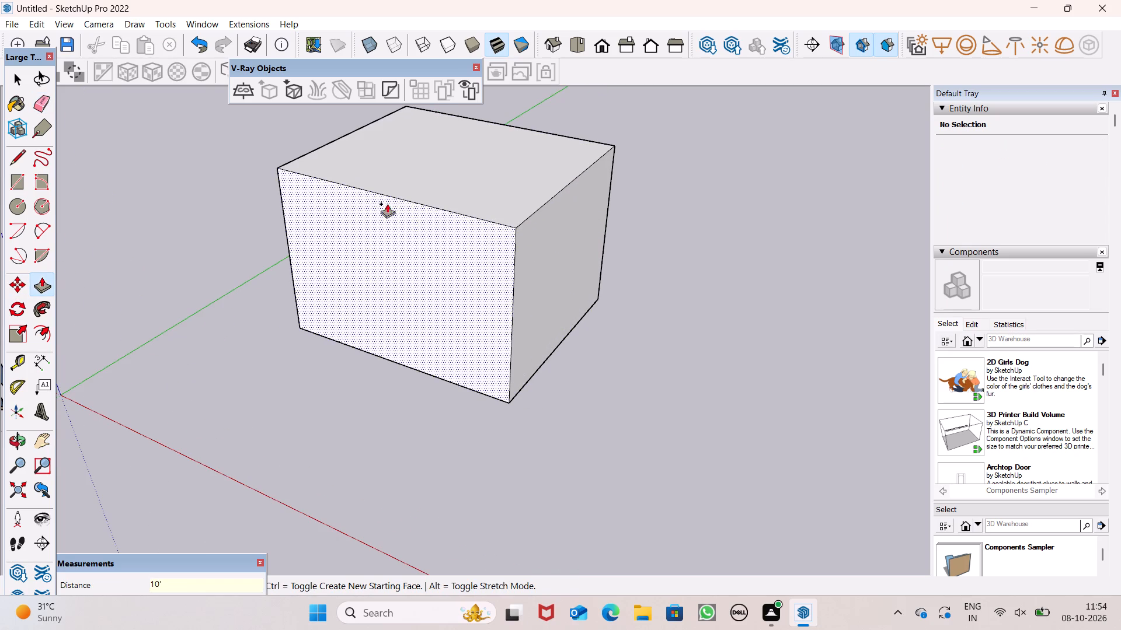
# Erase the near edges of the box to remove its top and two front walls, keeping the floor and two back walls.
pyautogui.click(40, 114)
pyautogui.moveTo(403, 192); pyautogui.dragTo(399, 204)
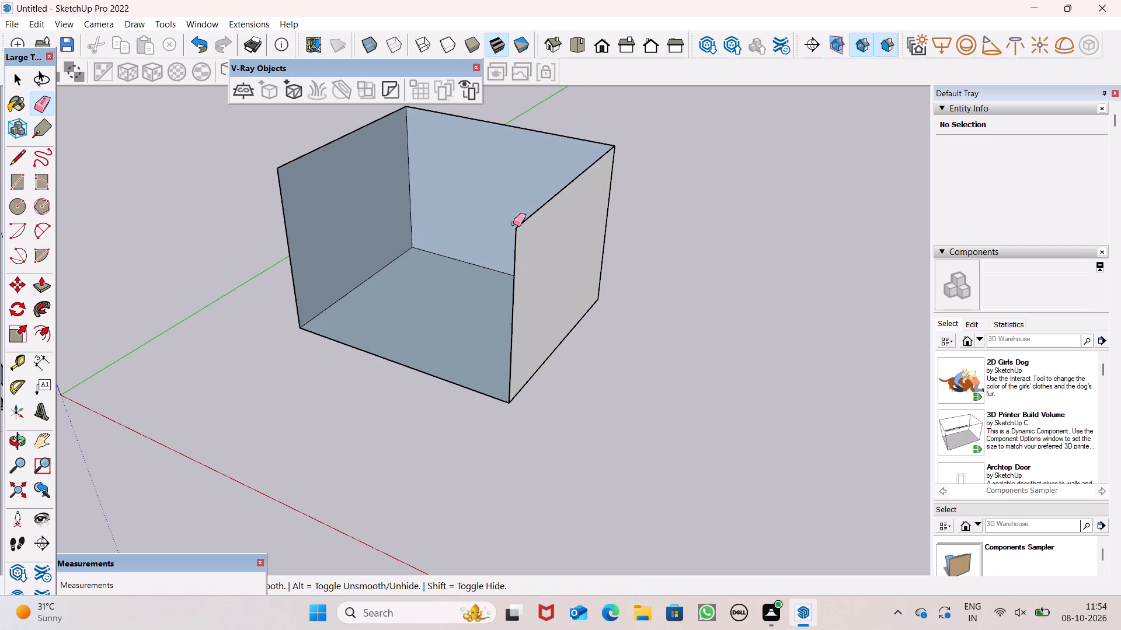
pyautogui.moveTo(523, 226); pyautogui.dragTo(512, 240)
pyautogui.moveTo(521, 211); pyautogui.dragTo(531, 226)
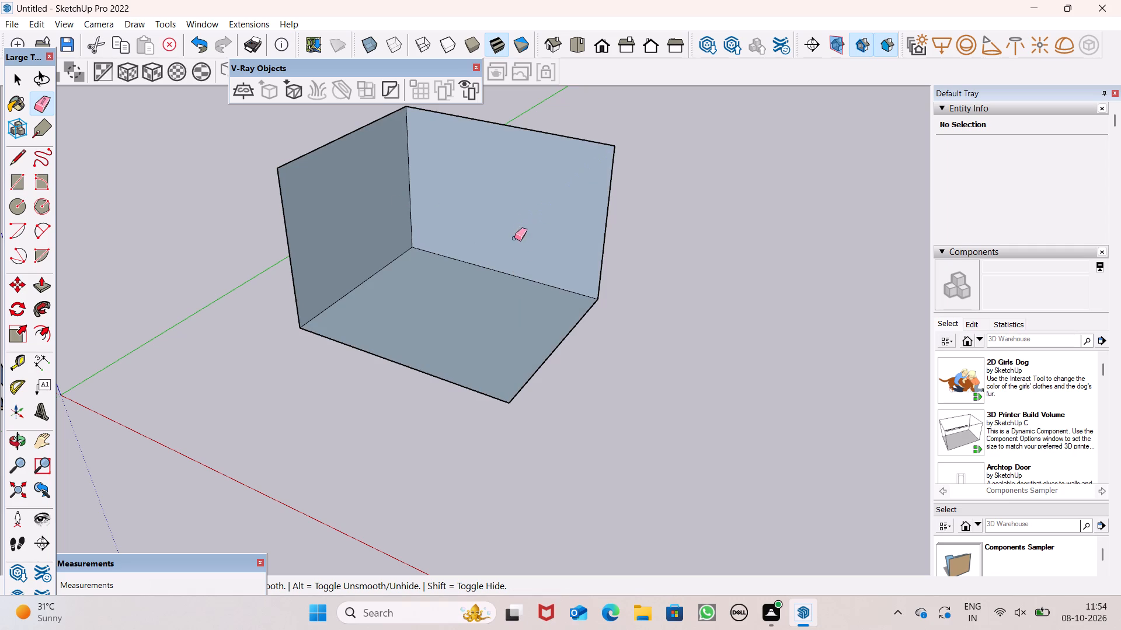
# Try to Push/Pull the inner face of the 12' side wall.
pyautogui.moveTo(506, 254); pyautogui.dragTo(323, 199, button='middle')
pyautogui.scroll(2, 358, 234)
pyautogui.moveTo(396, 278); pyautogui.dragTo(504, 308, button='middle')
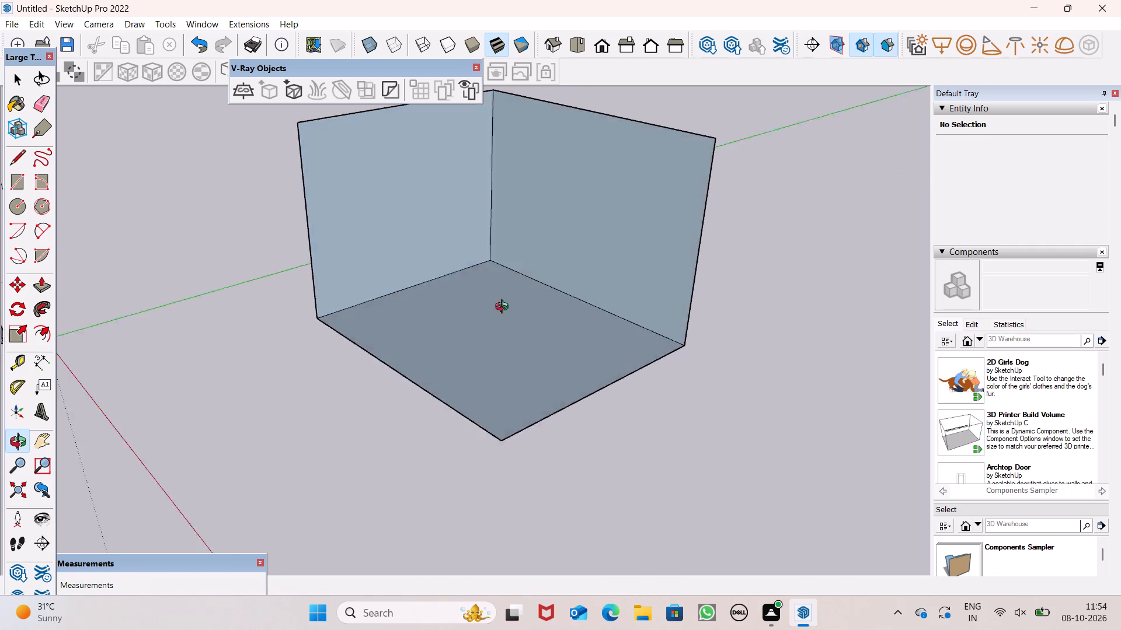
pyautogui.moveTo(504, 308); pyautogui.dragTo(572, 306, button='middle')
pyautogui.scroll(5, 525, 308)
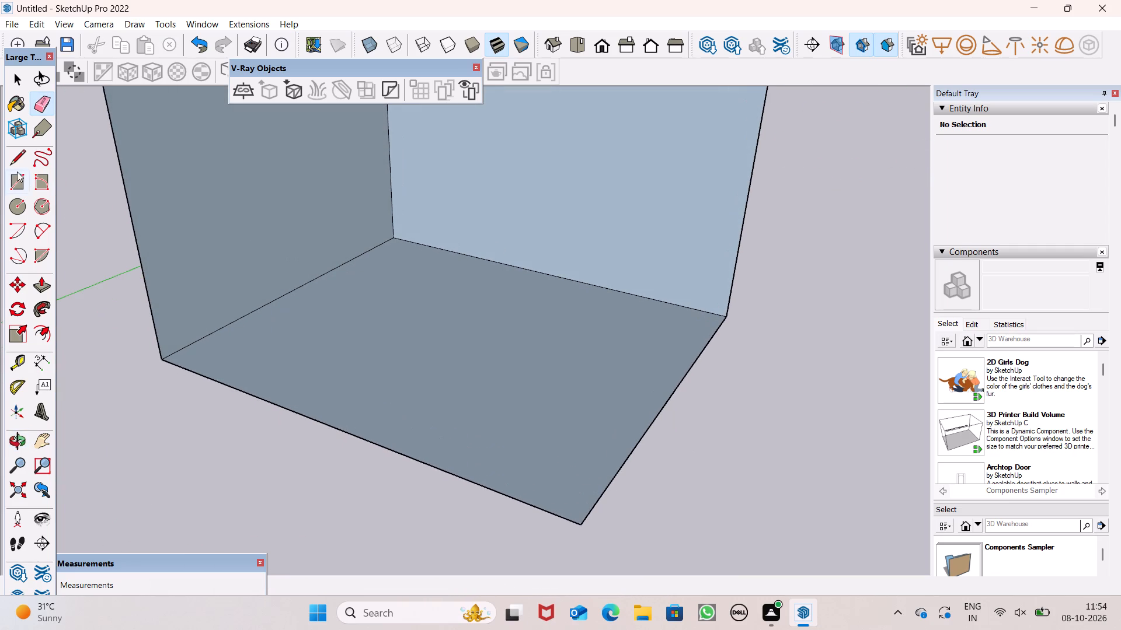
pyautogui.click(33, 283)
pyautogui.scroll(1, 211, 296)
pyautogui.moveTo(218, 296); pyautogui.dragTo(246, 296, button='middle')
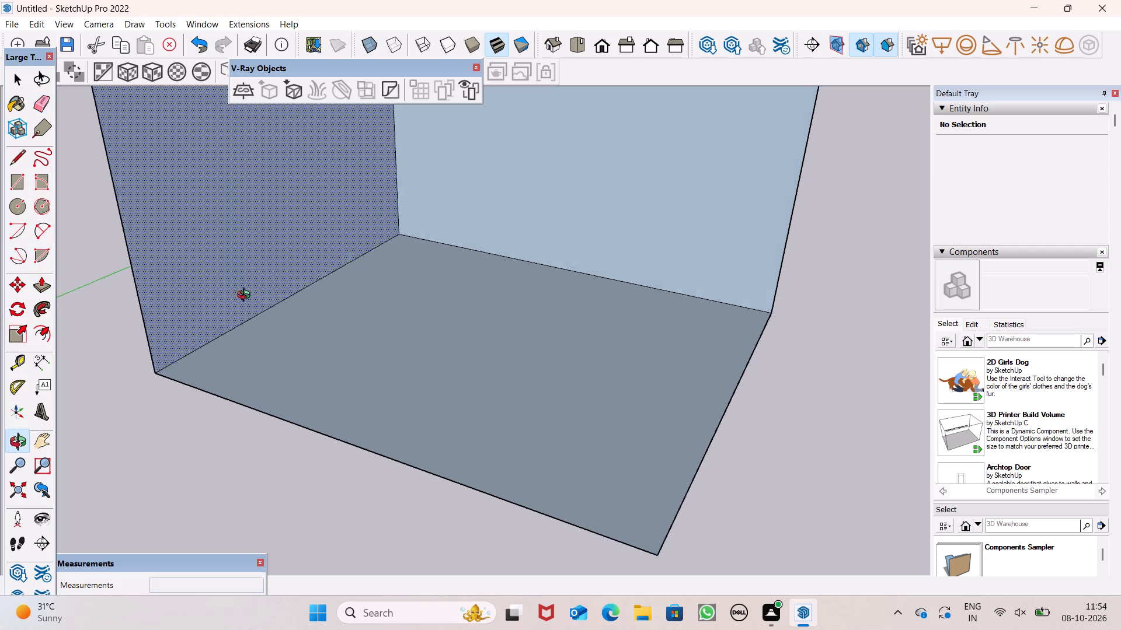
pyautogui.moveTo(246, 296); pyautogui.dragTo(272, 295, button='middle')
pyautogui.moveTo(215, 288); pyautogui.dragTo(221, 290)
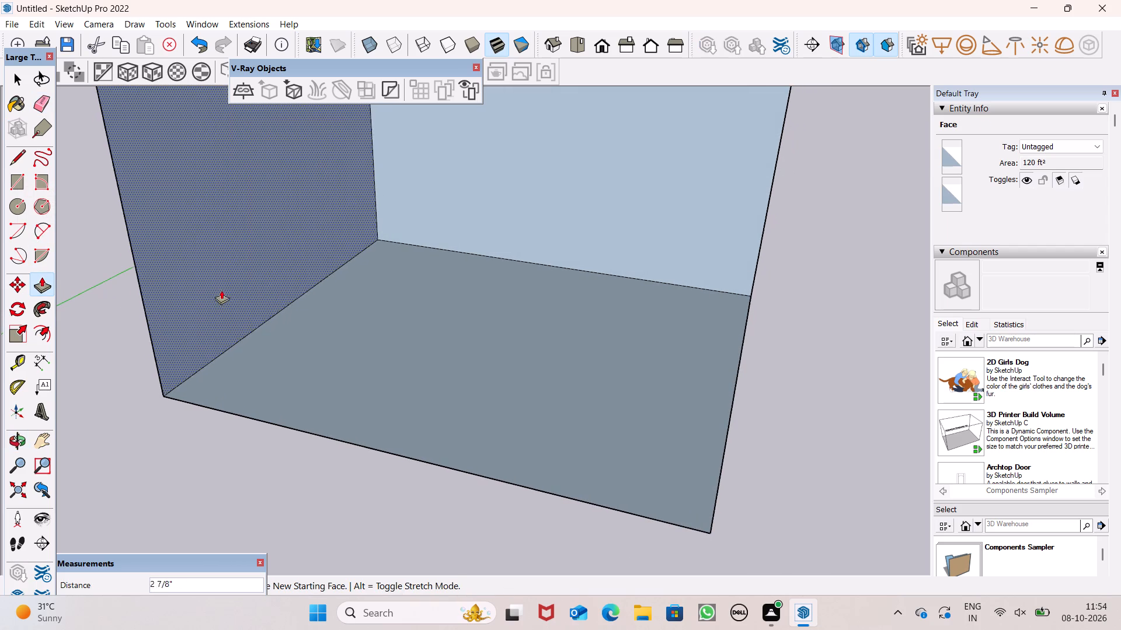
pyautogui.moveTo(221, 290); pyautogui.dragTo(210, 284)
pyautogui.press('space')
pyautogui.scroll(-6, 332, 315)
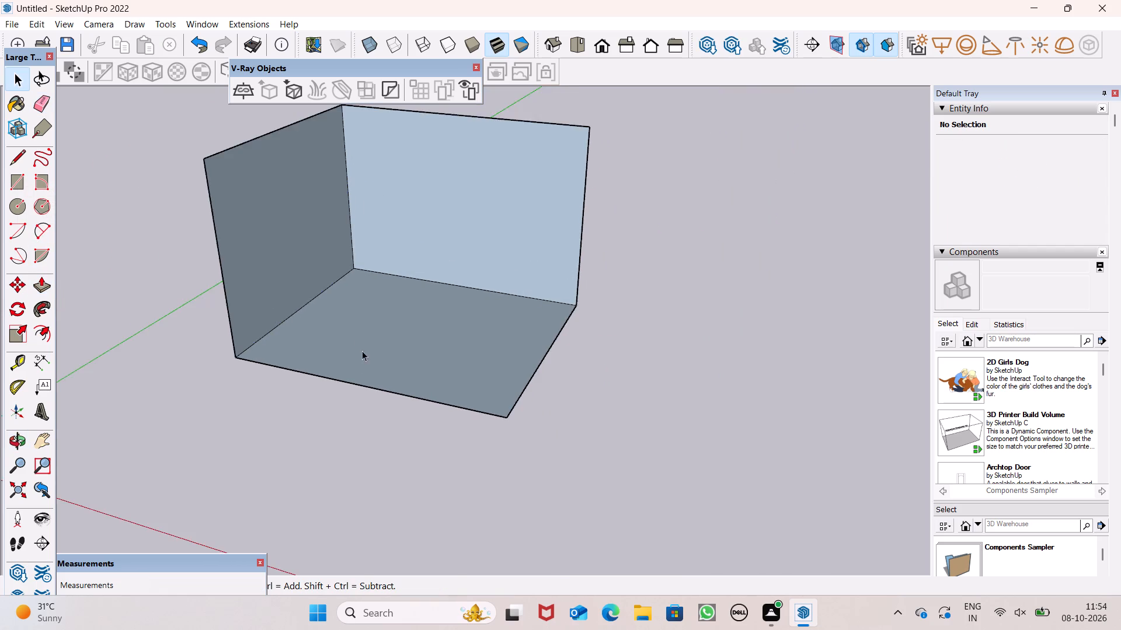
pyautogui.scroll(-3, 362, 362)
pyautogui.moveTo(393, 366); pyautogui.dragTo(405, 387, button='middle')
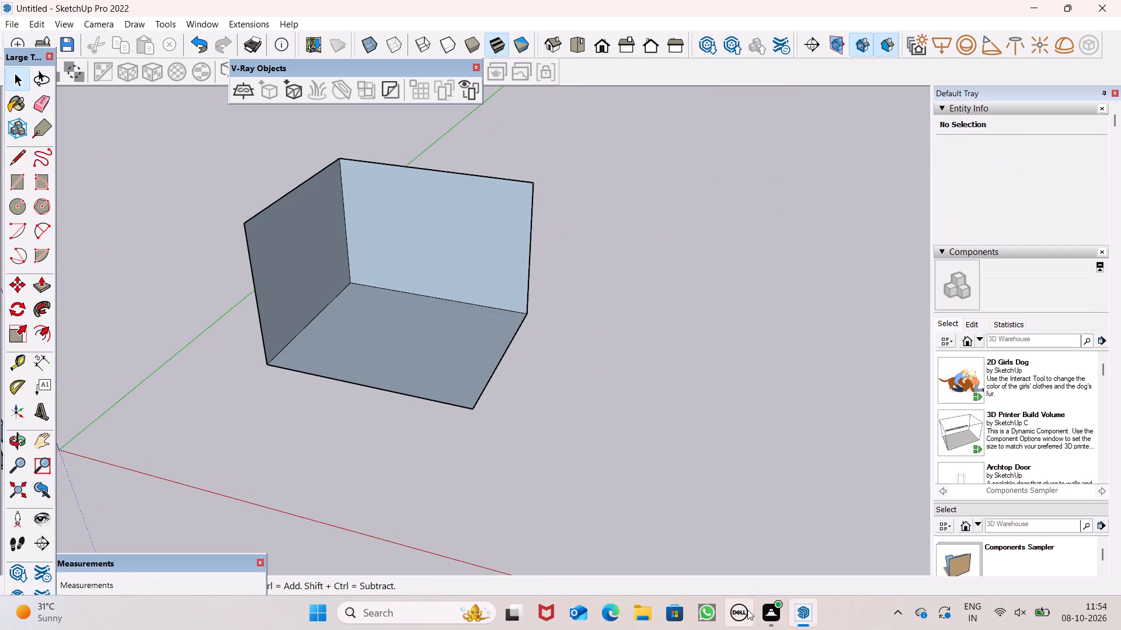
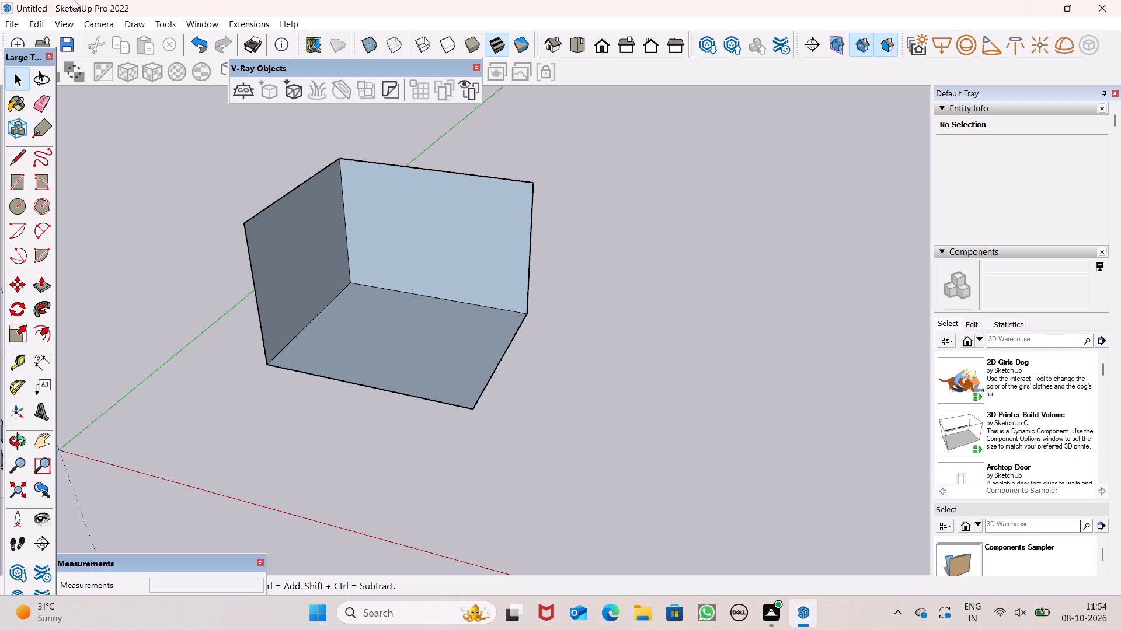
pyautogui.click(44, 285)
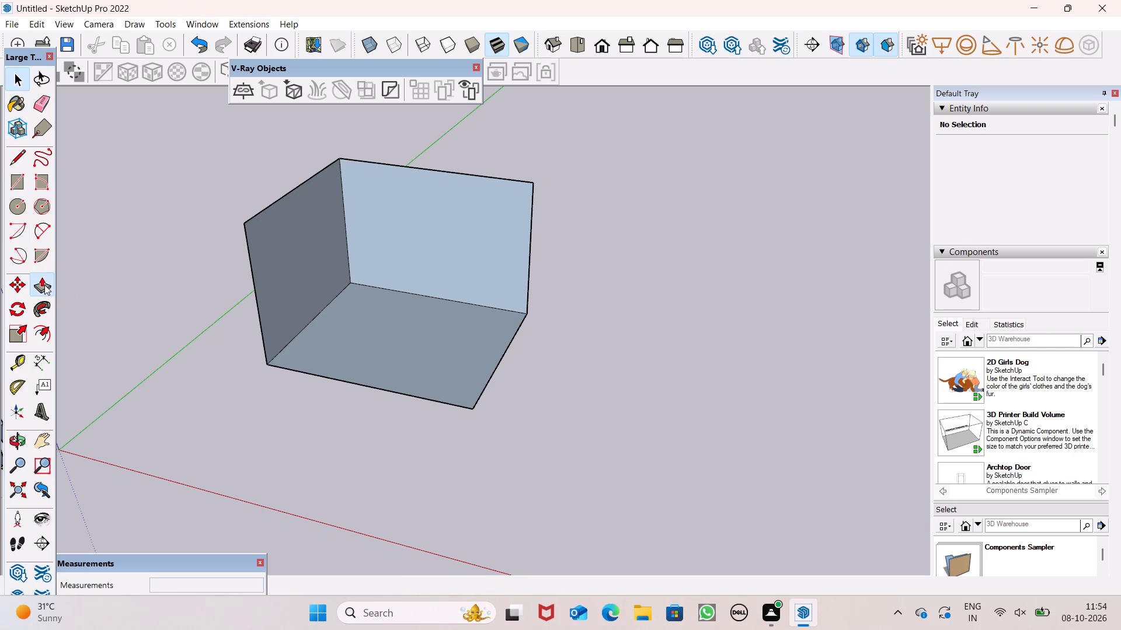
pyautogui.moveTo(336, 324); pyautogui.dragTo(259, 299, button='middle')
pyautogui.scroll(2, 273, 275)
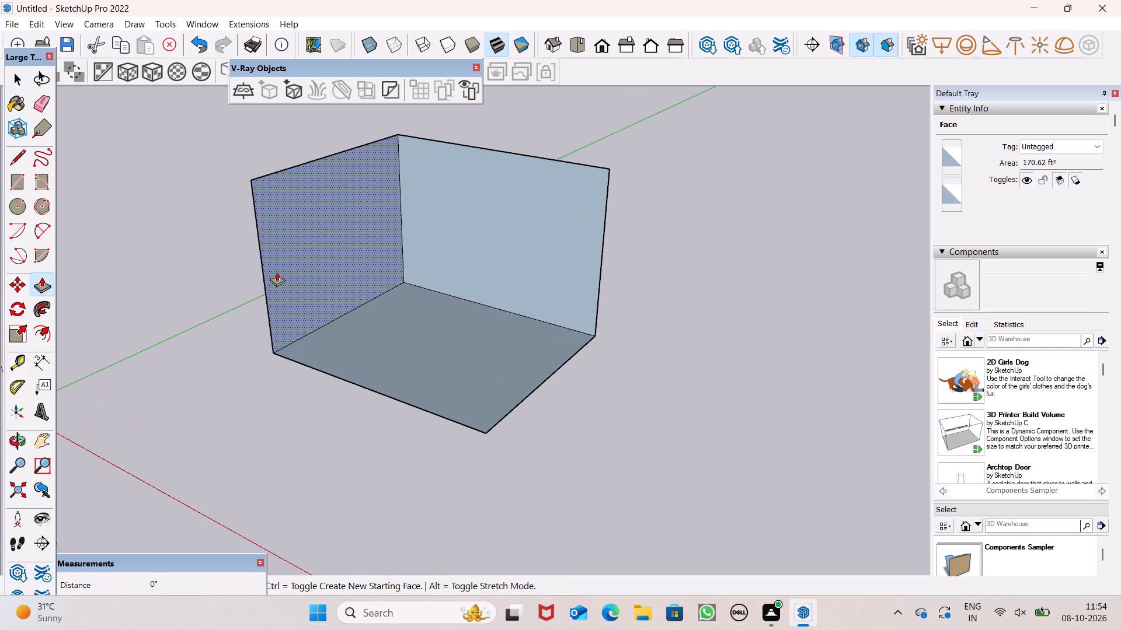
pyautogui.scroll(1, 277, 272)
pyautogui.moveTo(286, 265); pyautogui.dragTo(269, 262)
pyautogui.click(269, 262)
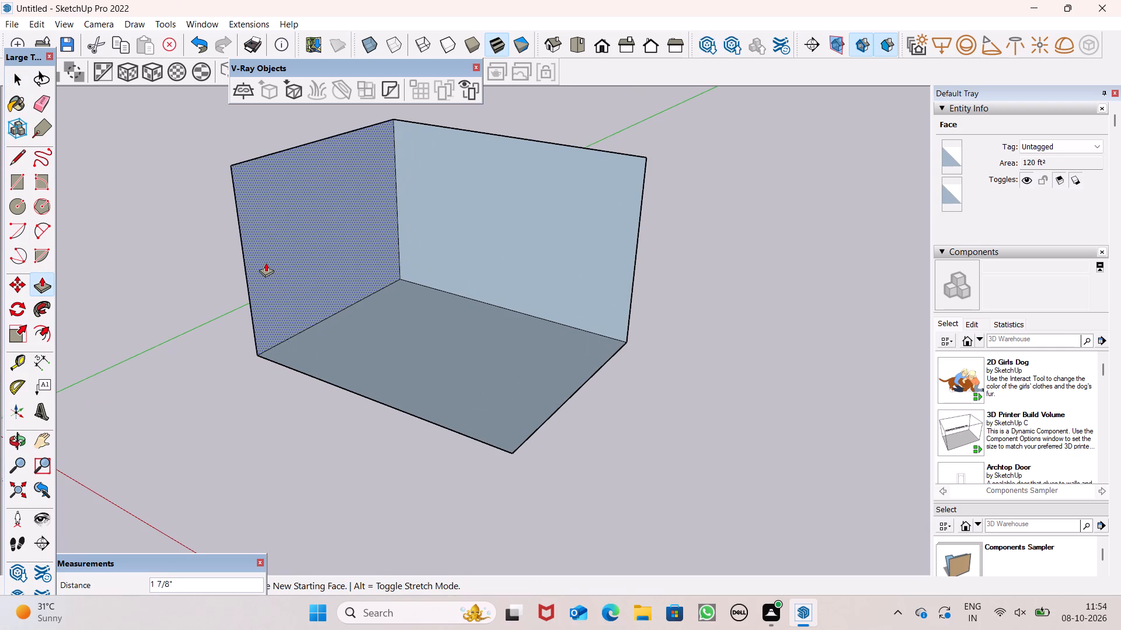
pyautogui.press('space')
# Push/Pull the inner face of the 12' side wall inward to give the wall a 2" thickness.
pyautogui.scroll(-4, 256, 324)
pyautogui.moveTo(347, 406); pyautogui.dragTo(371, 428, button='middle')
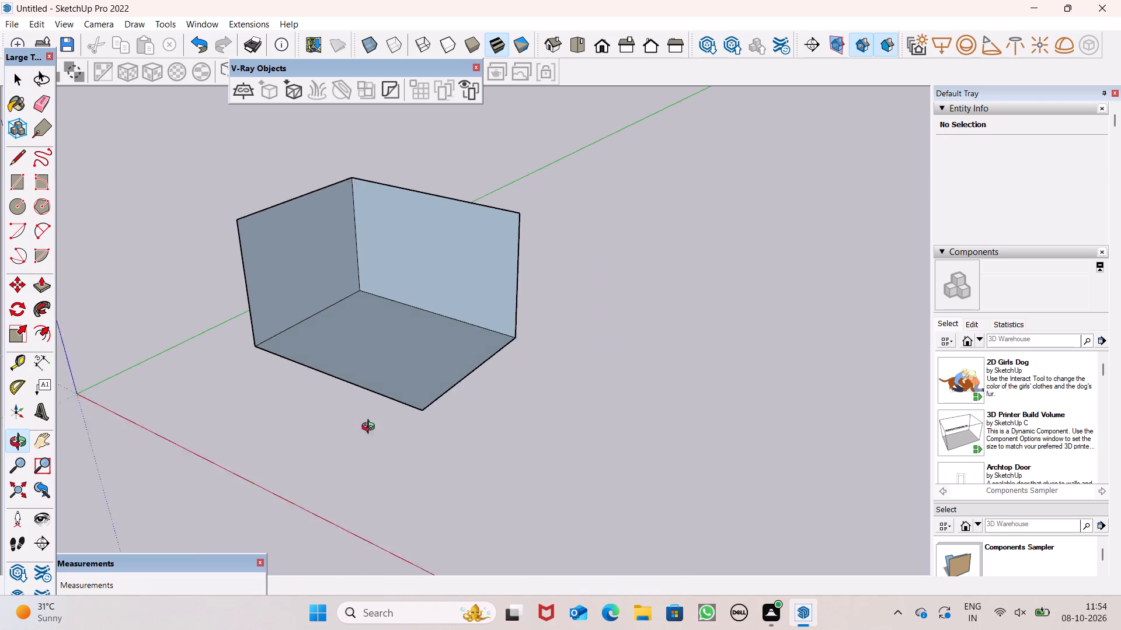
pyautogui.moveTo(371, 428); pyautogui.dragTo(419, 513, button='middle')
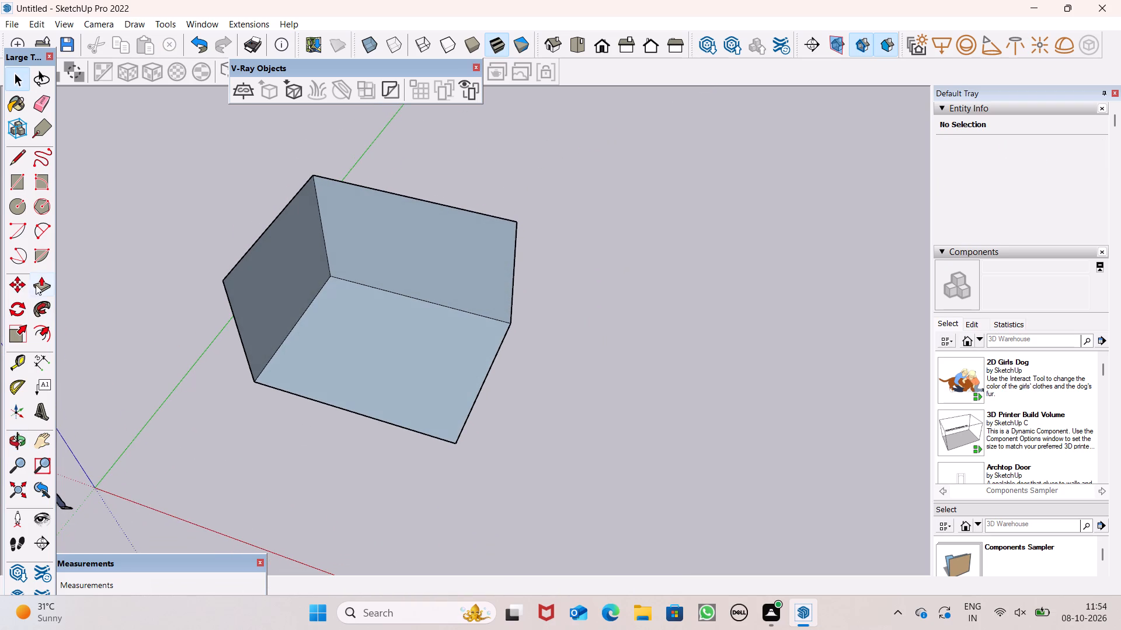
pyautogui.click(36, 285)
pyautogui.scroll(-1, 278, 307)
pyautogui.scroll(3, 278, 307)
pyautogui.moveTo(262, 300); pyautogui.dragTo(270, 301)
pyautogui.click(270, 301)
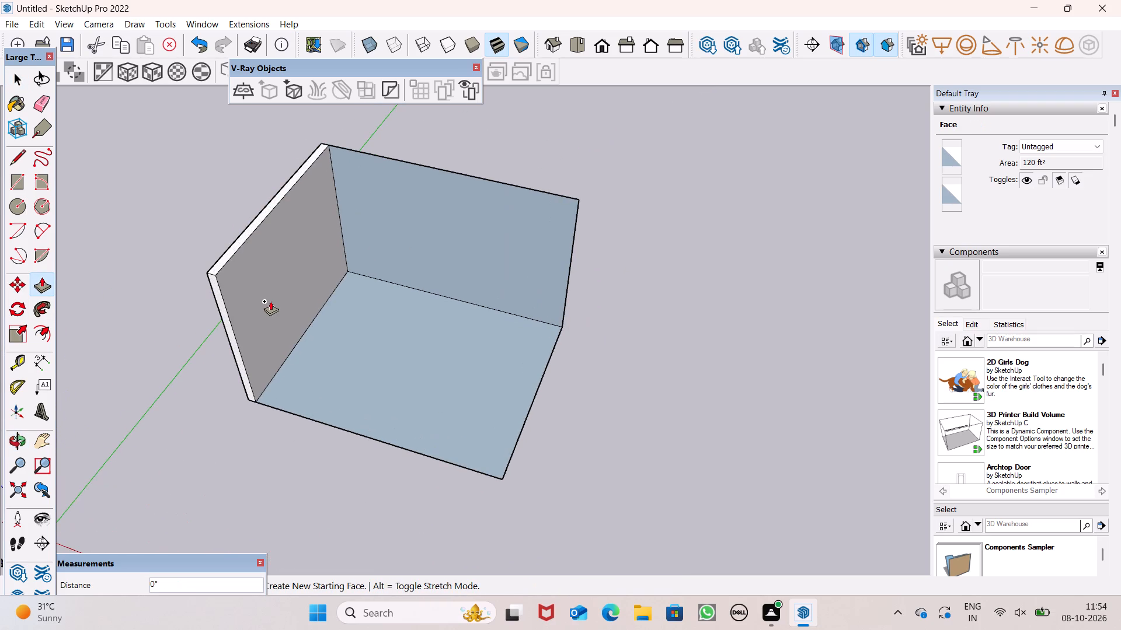
pyautogui.press('2')
pyautogui.hotkey('shift', '"')
pyautogui.press('Return')
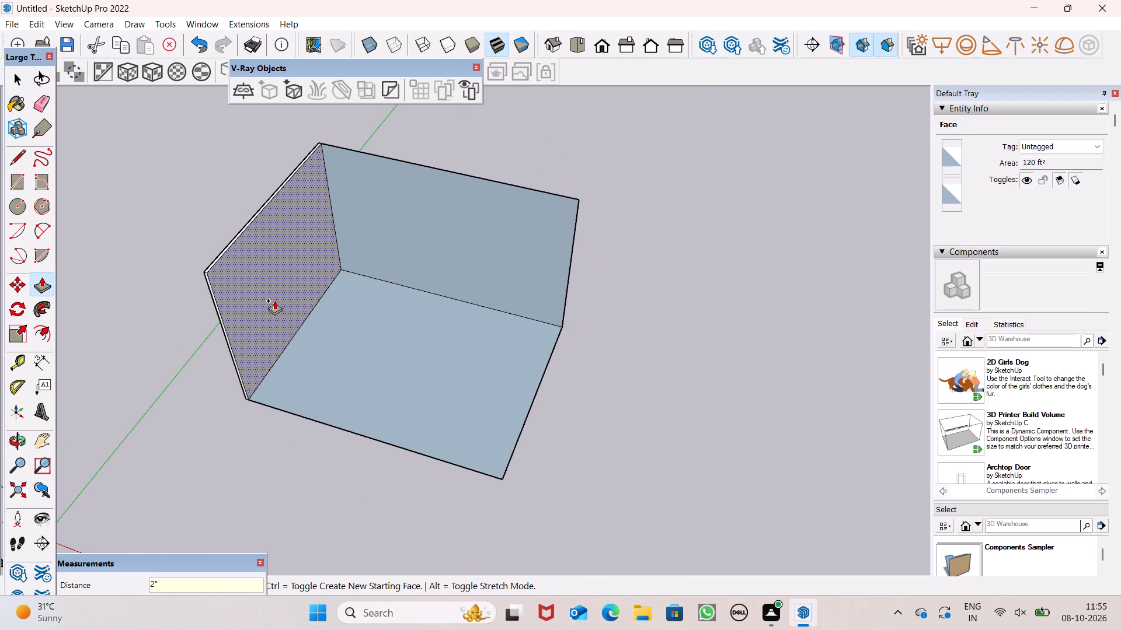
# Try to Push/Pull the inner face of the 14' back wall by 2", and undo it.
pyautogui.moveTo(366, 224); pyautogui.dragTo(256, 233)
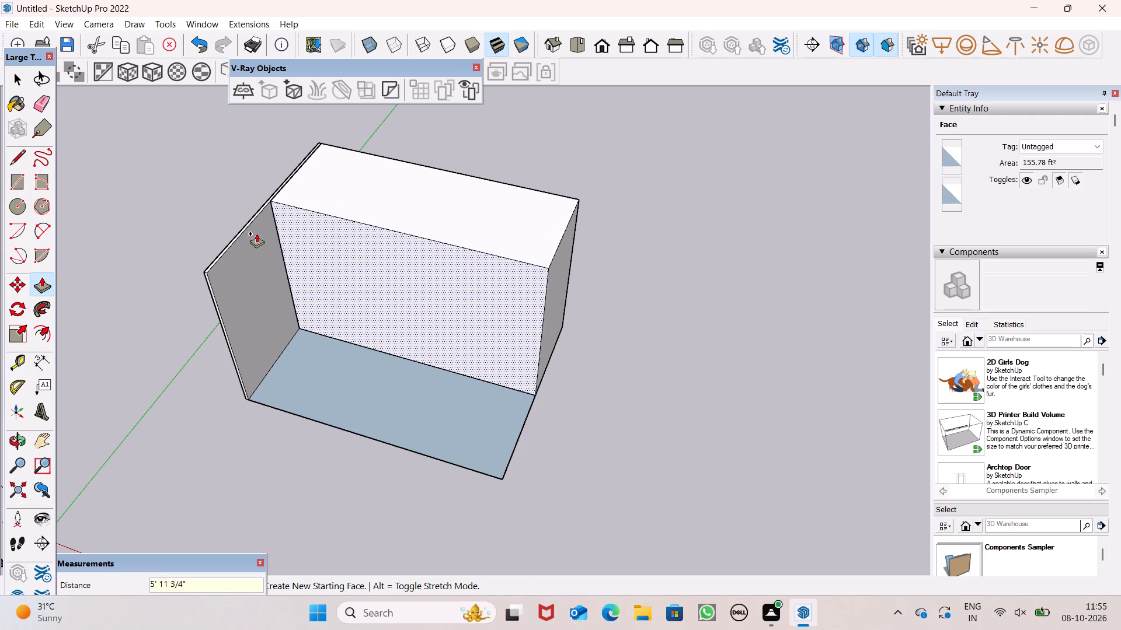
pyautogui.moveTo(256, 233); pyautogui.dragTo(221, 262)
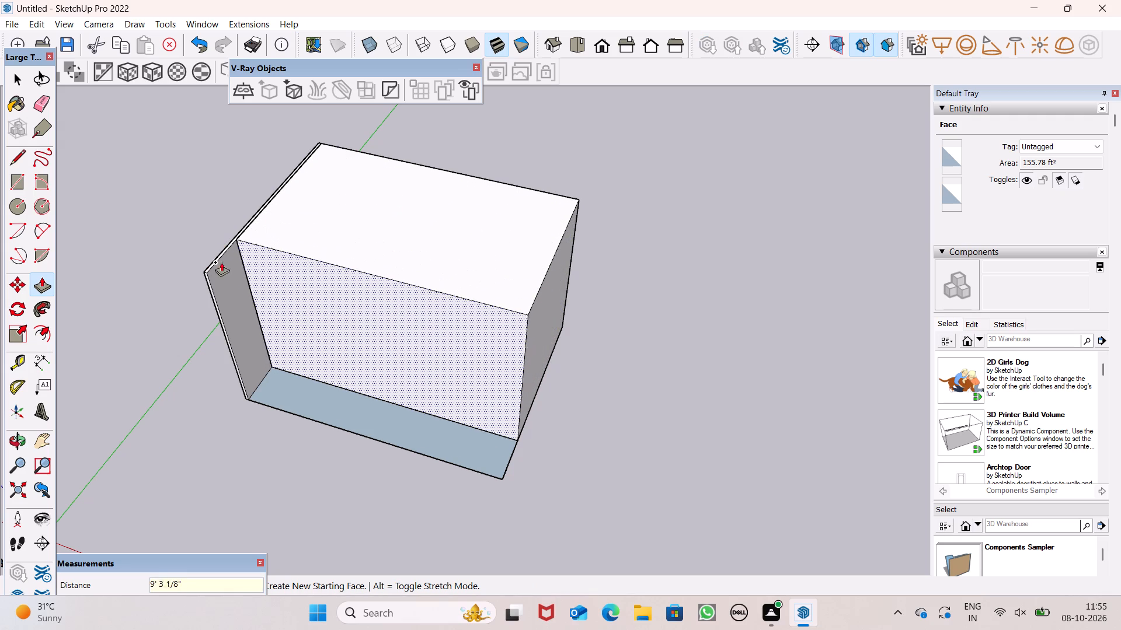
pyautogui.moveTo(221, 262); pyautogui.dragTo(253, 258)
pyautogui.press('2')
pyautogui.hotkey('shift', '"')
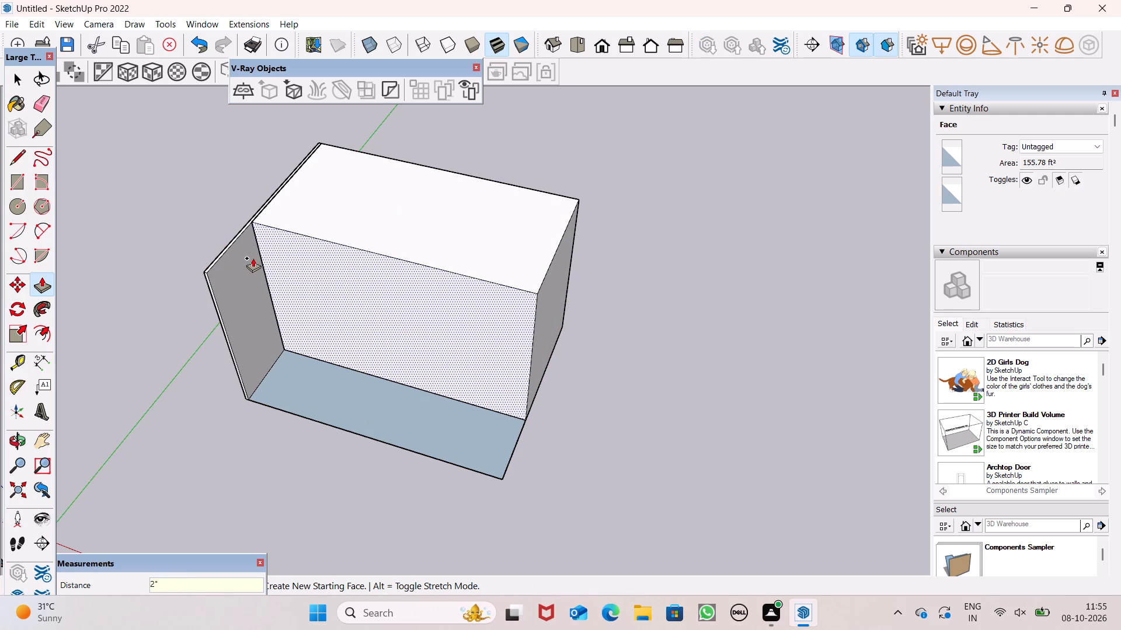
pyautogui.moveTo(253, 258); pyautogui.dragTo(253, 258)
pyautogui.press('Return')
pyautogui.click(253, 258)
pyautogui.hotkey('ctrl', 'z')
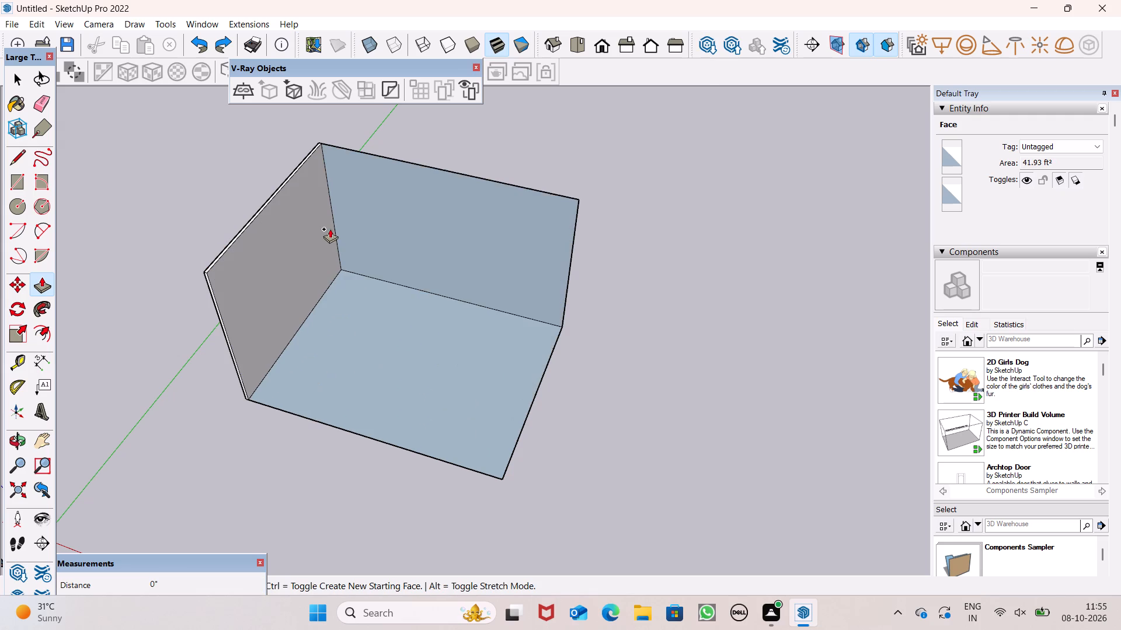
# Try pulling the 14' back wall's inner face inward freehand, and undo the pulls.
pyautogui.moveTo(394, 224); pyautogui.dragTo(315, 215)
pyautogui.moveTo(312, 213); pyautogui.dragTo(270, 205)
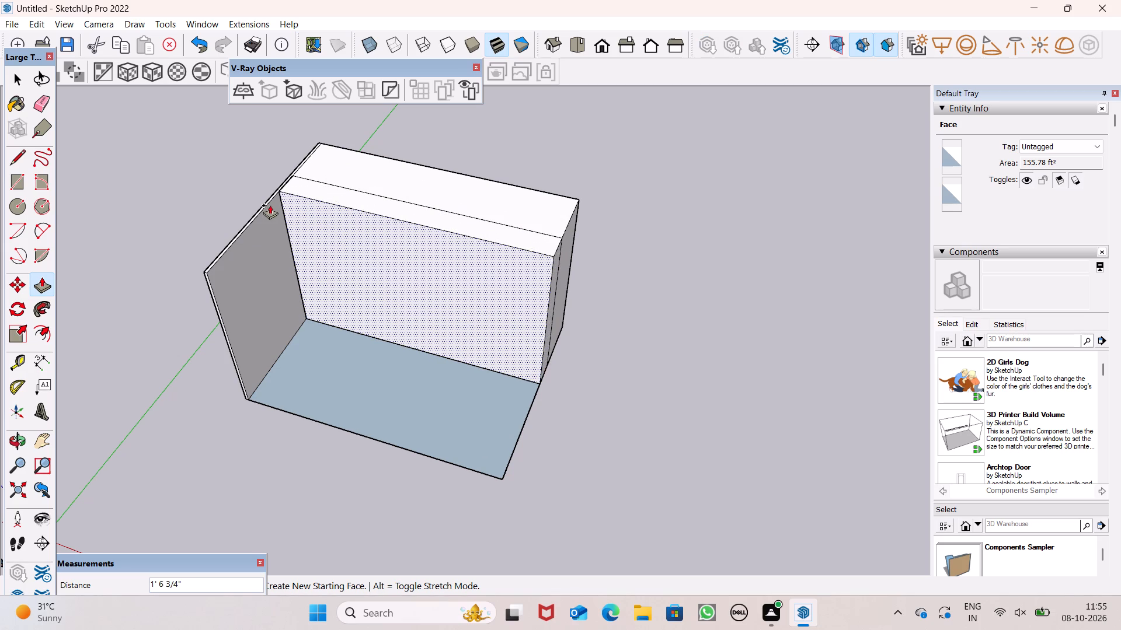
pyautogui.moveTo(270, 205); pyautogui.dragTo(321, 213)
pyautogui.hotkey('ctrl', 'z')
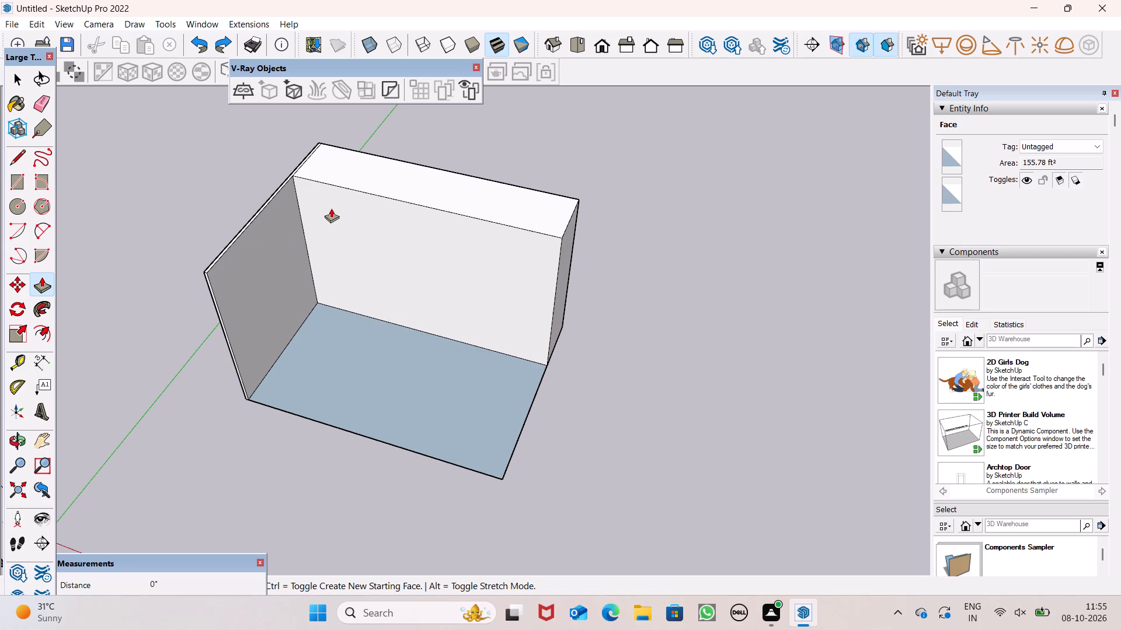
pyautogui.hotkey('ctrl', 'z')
# Push/Pull the inner face of the 14' back wall inward to give the wall a 2" thickness.
pyautogui.moveTo(370, 199); pyautogui.dragTo(358, 204)
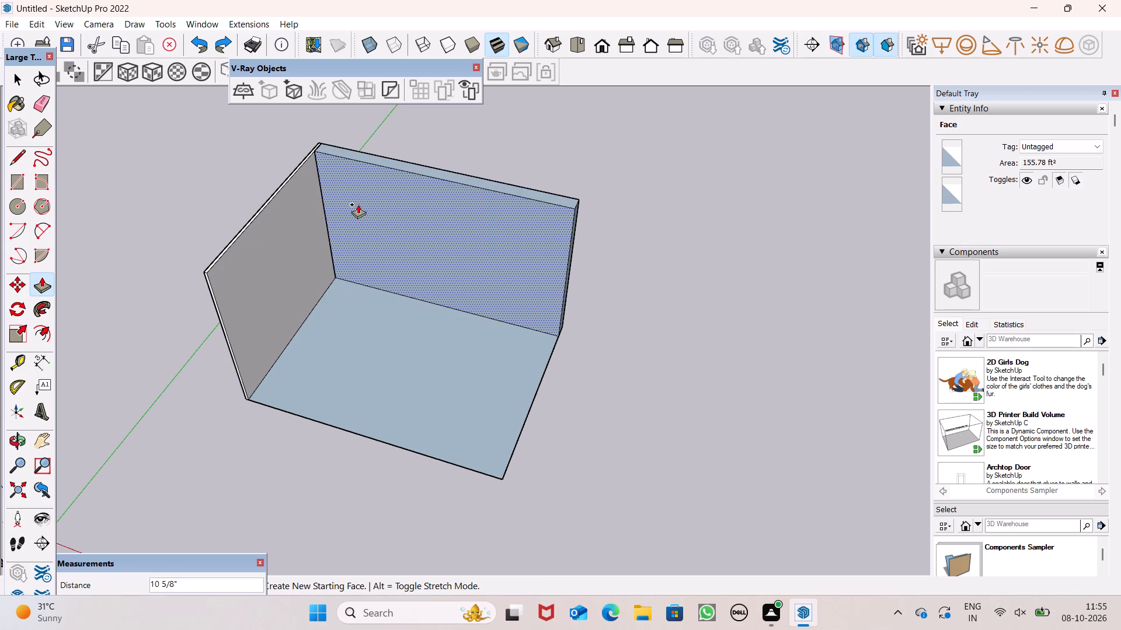
pyautogui.moveTo(358, 204); pyautogui.dragTo(282, 187)
pyautogui.press('2')
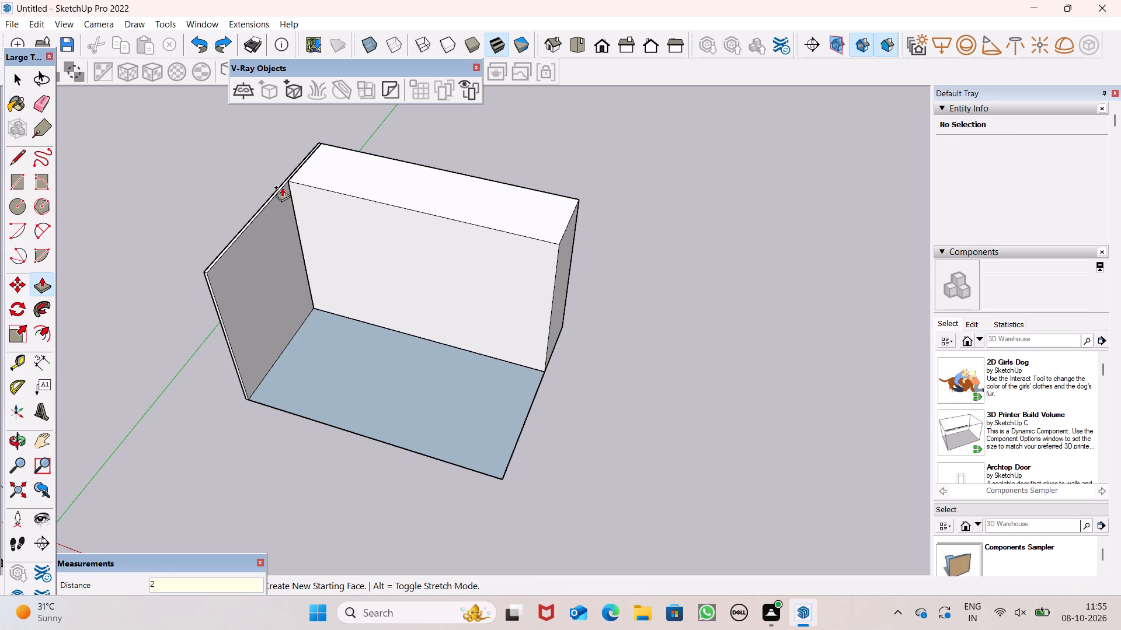
pyautogui.moveTo(282, 187); pyautogui.dragTo(291, 182)
pyautogui.hotkey('shift', '"')
pyautogui.press('Return')
# Inspect the two thickened walls and the floor from the side and front of the room.
pyautogui.scroll(-3, 371, 239)
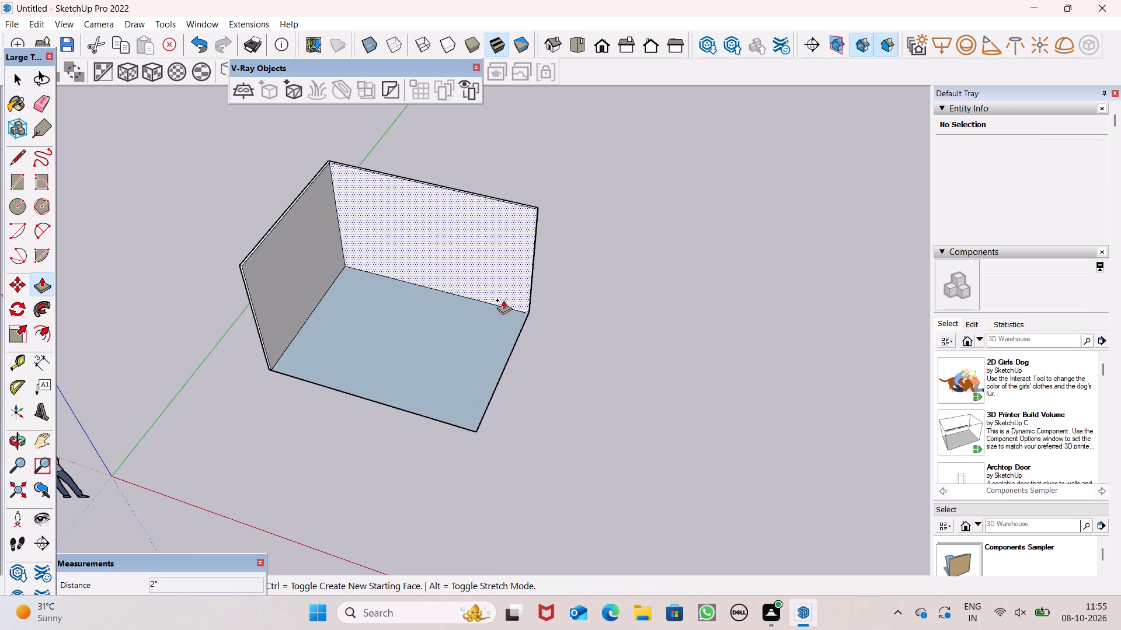
pyautogui.moveTo(505, 305); pyautogui.dragTo(57, 183, button='middle')
pyautogui.scroll(2, 506, 305)
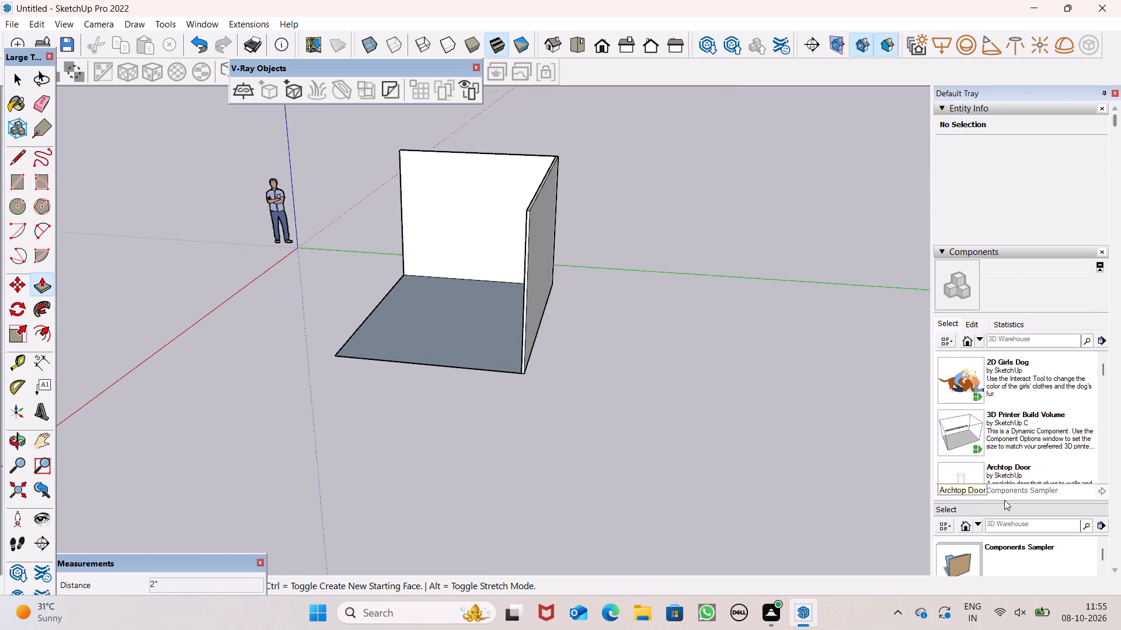
pyautogui.moveTo(986, 548); pyautogui.dragTo(861, 502, button='middle')
pyautogui.moveTo(768, 458); pyautogui.dragTo(1120, 495, button='middle')
pyautogui.moveTo(420, 459); pyautogui.dragTo(584, 452, button='middle')
pyautogui.scroll(1, 617, 517)
pyautogui.scroll(1, 584, 450)
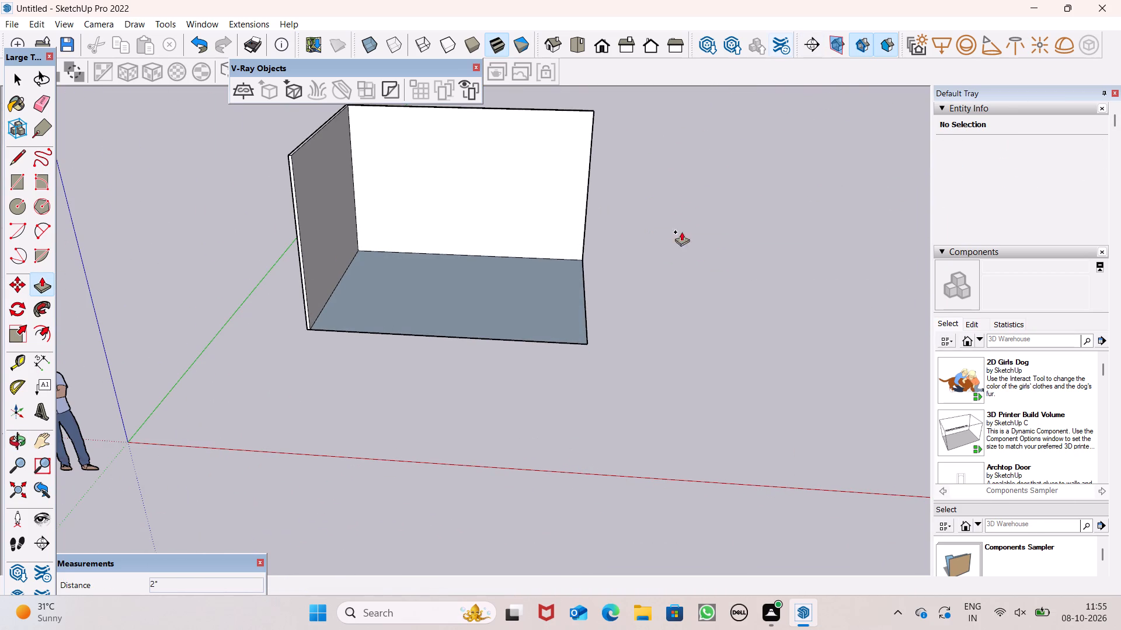
pyautogui.press('space')
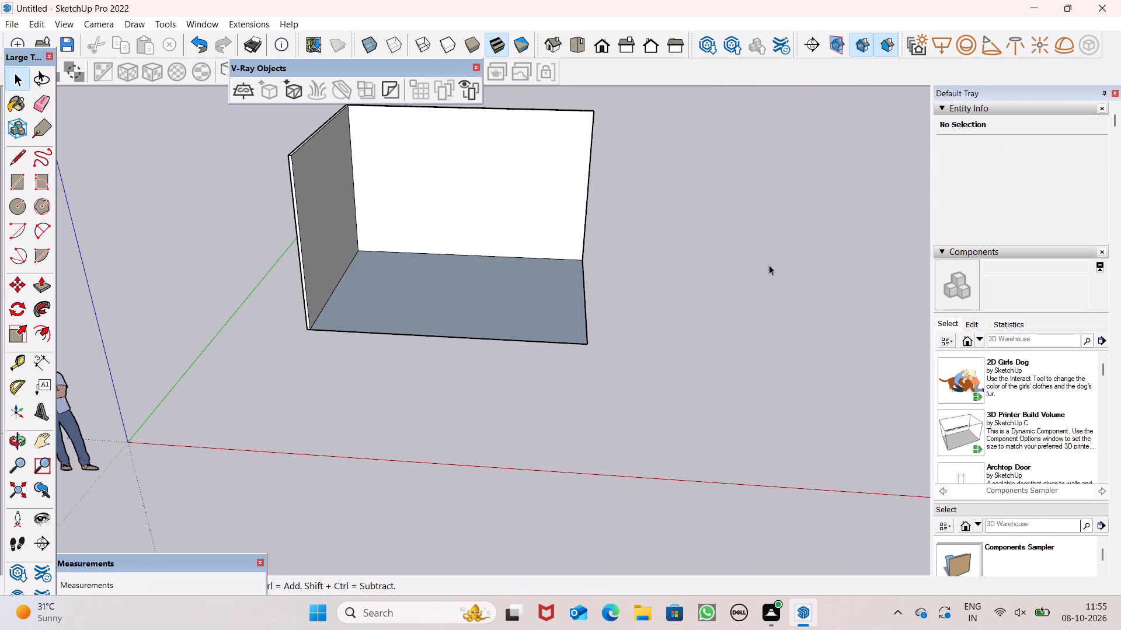
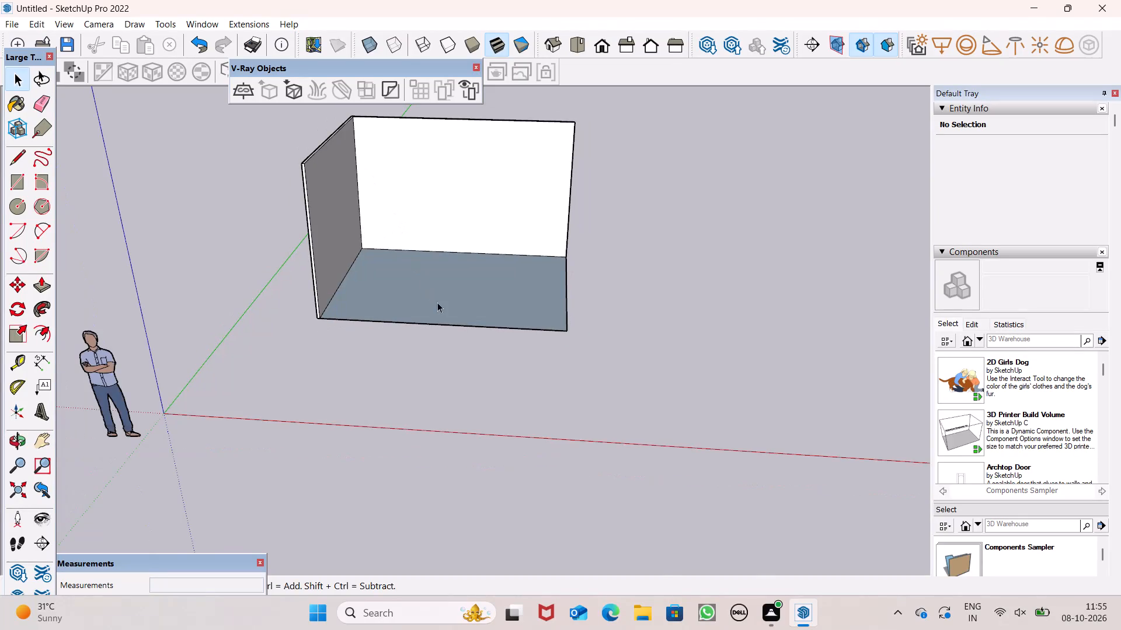
# Examine the floor and its edges along the two back walls from several angles.
pyautogui.moveTo(441, 302); pyautogui.dragTo(319, 340, button='middle')
pyautogui.scroll(-2, 335, 286)
pyautogui.scroll(1, 513, 260)
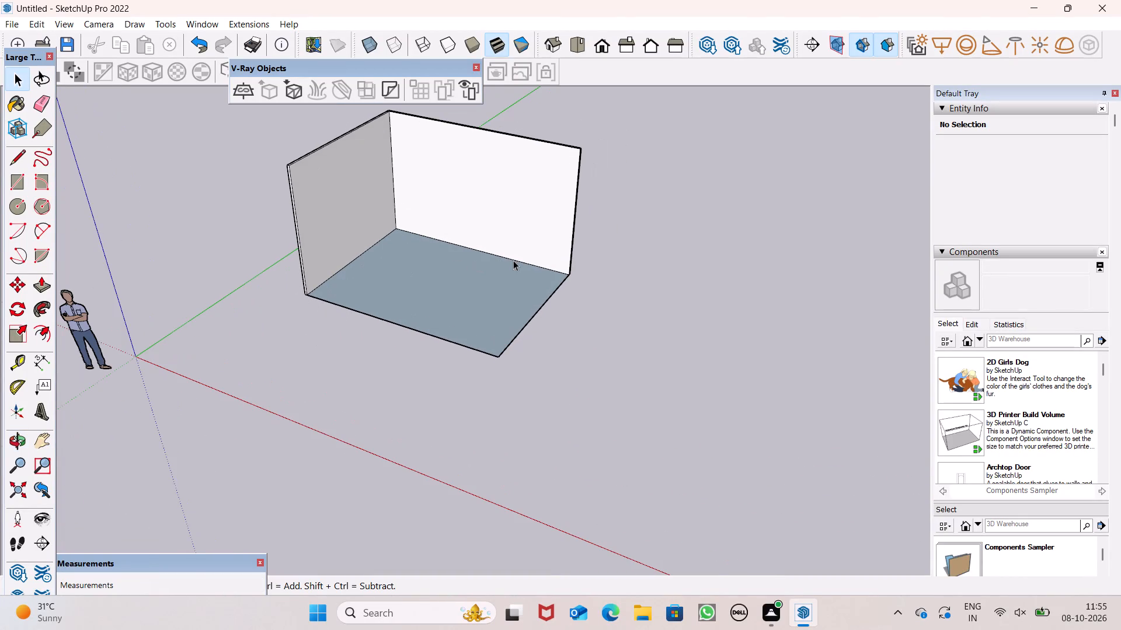
pyautogui.scroll(2, 513, 260)
pyautogui.scroll(2, 559, 289)
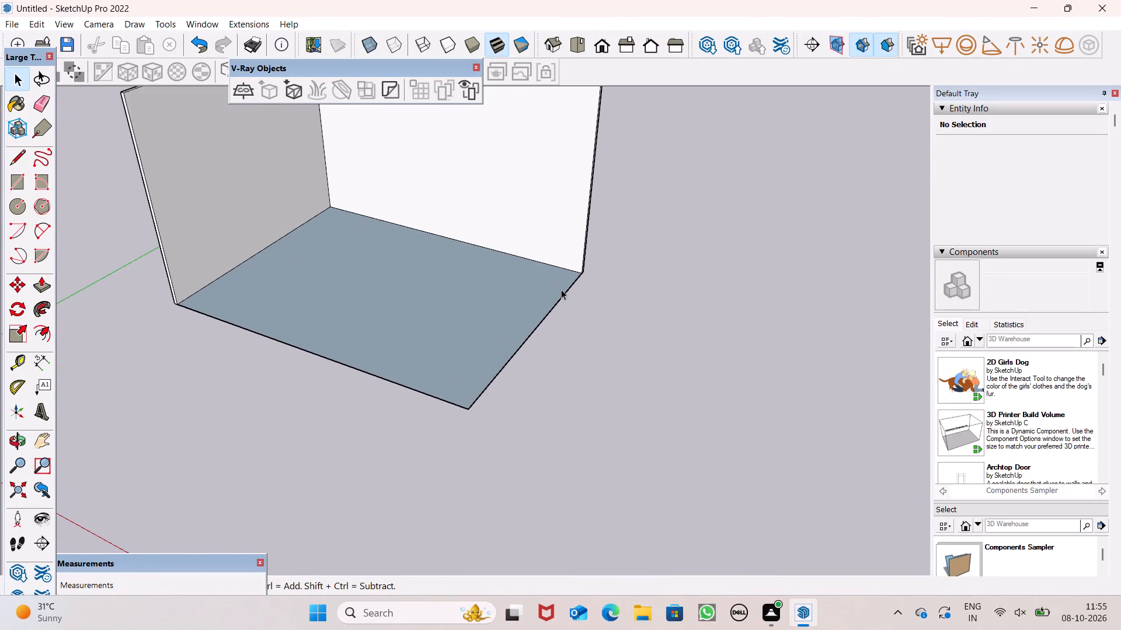
pyautogui.scroll(-2, 507, 282)
pyautogui.moveTo(457, 292); pyautogui.dragTo(405, 353, button='middle')
pyautogui.scroll(1, 405, 353)
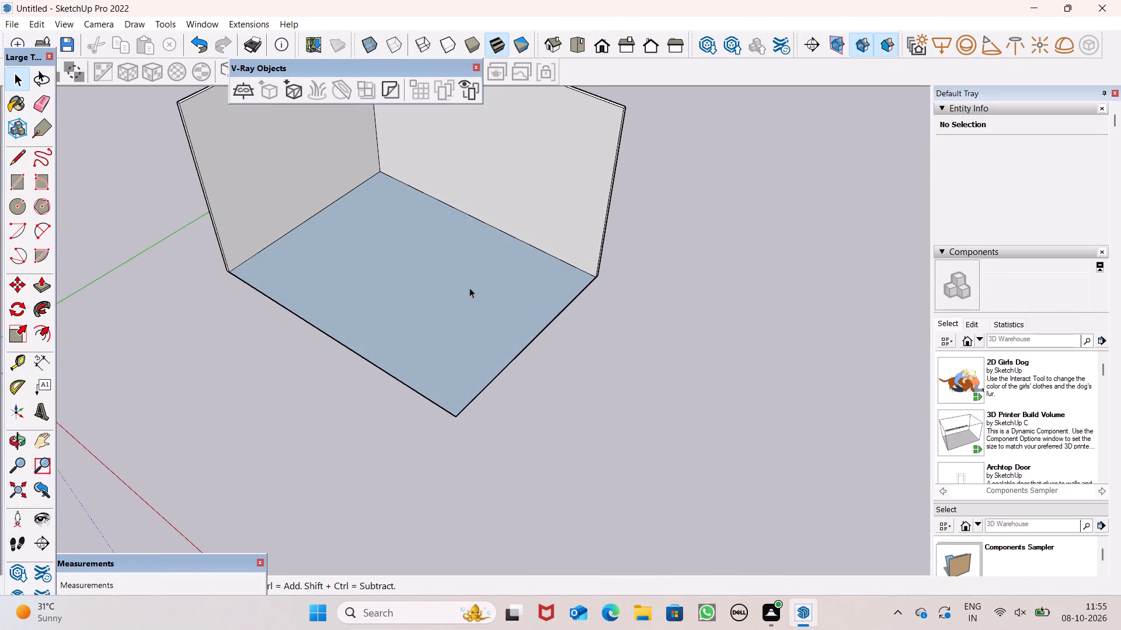
pyautogui.moveTo(470, 358); pyautogui.dragTo(371, 367, button='middle')
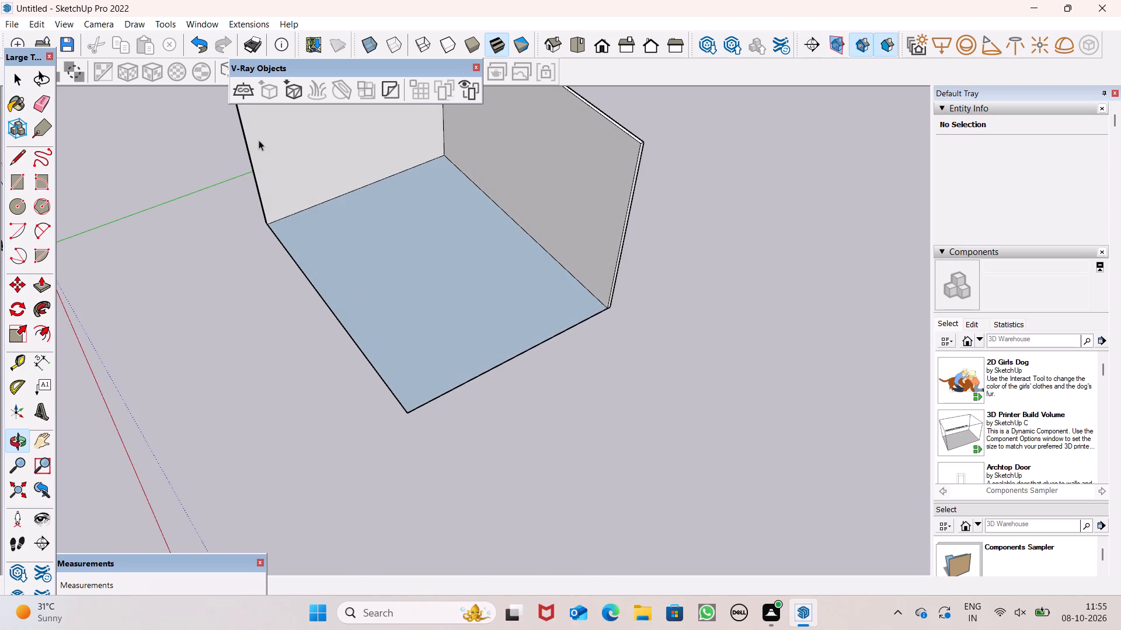
pyautogui.scroll(1, 273, 171)
pyautogui.scroll(-1, 273, 171)
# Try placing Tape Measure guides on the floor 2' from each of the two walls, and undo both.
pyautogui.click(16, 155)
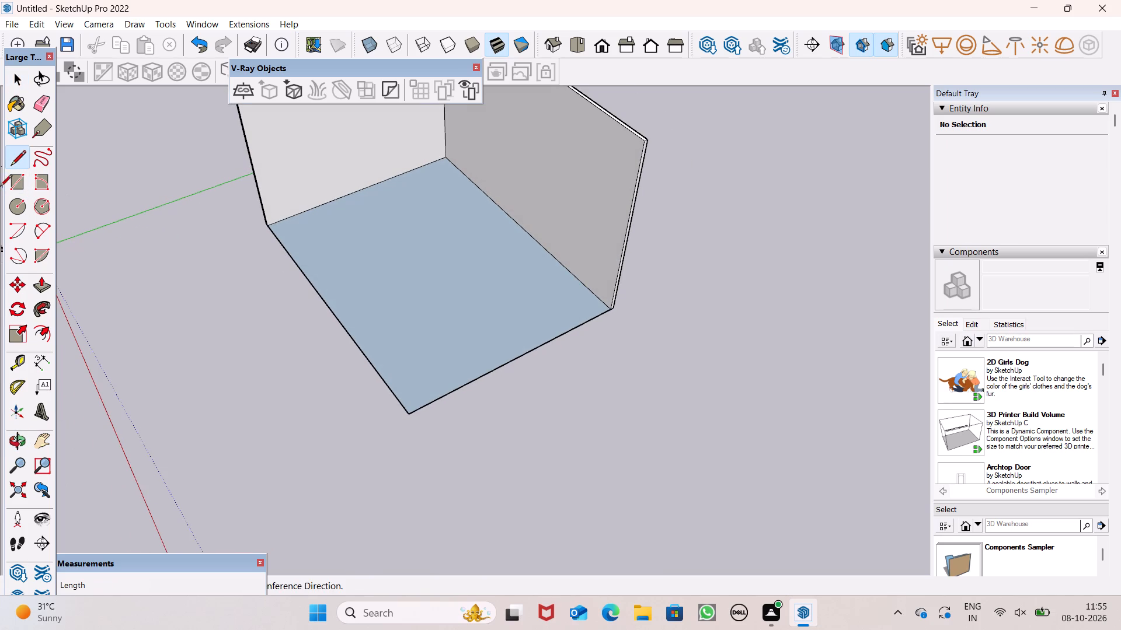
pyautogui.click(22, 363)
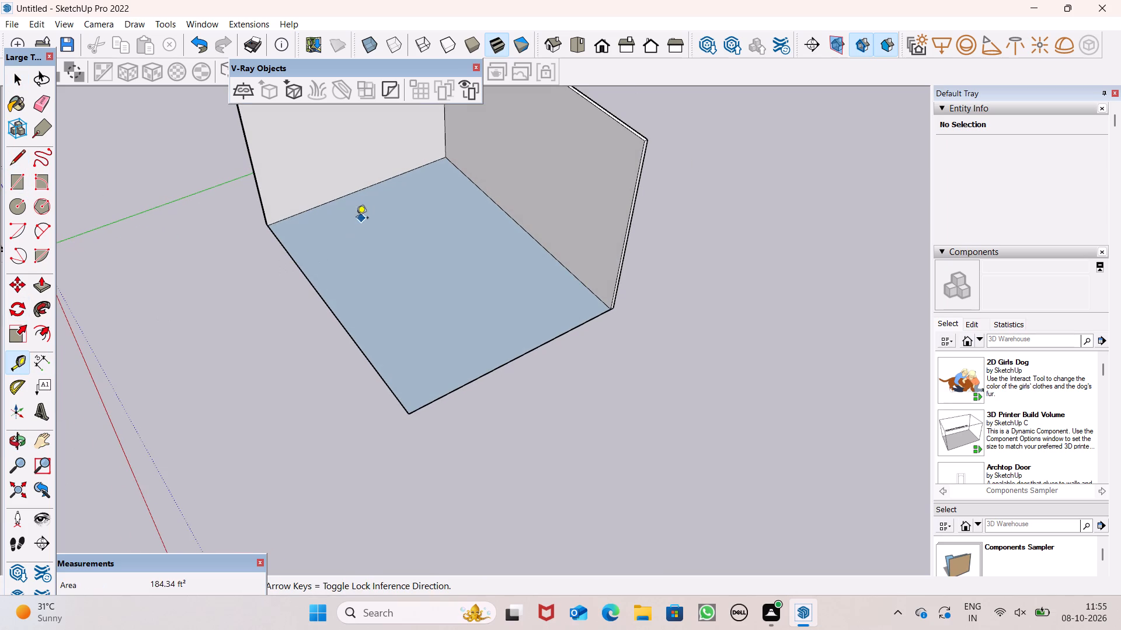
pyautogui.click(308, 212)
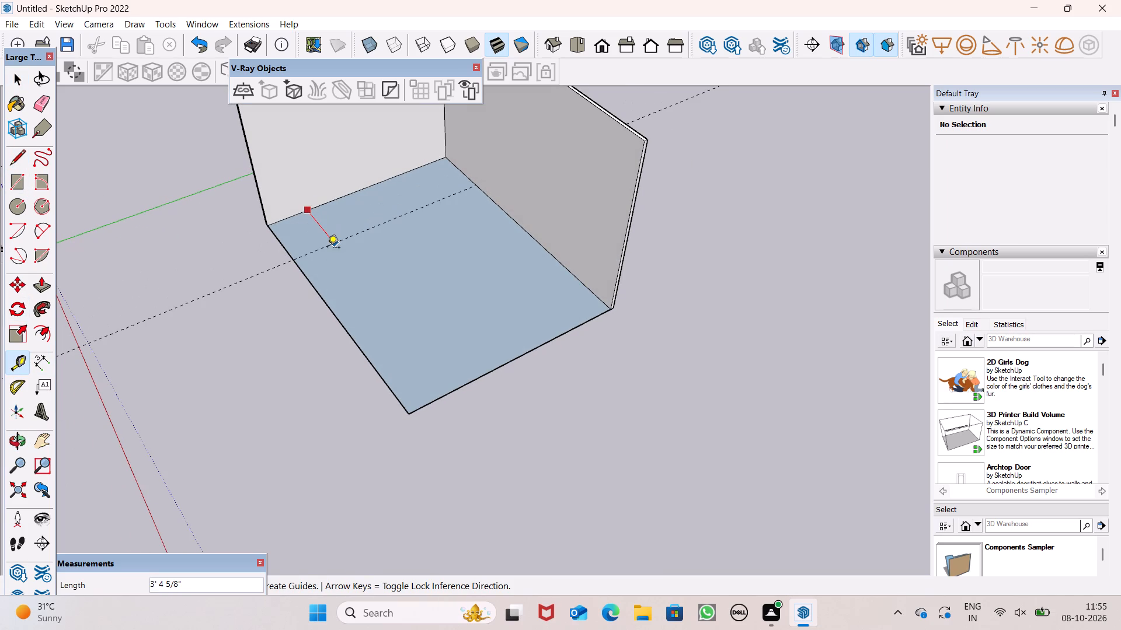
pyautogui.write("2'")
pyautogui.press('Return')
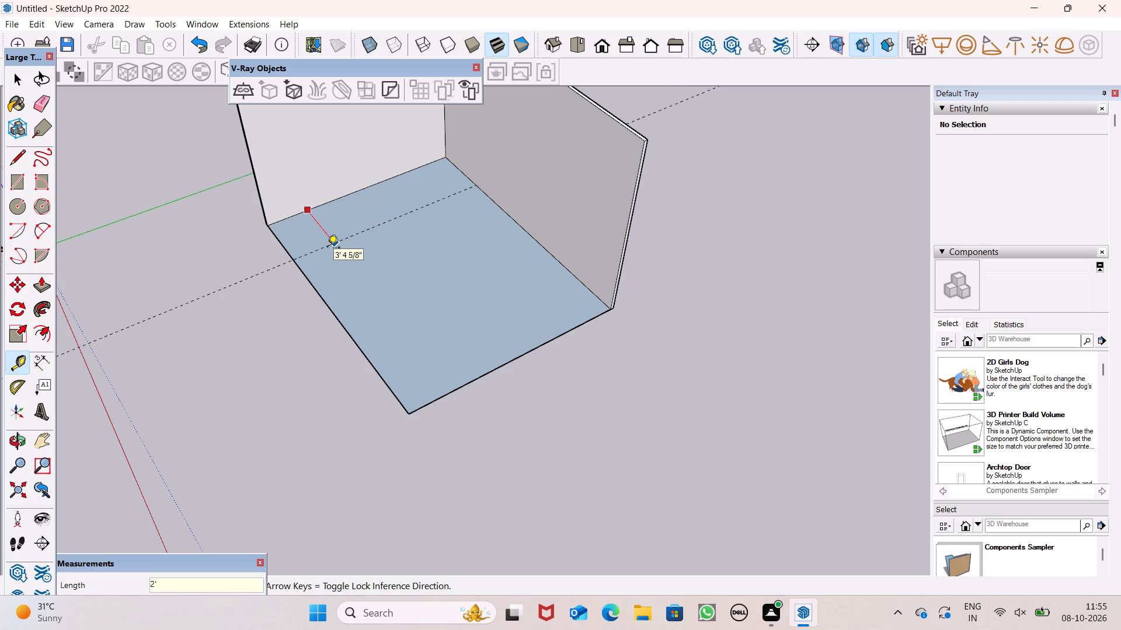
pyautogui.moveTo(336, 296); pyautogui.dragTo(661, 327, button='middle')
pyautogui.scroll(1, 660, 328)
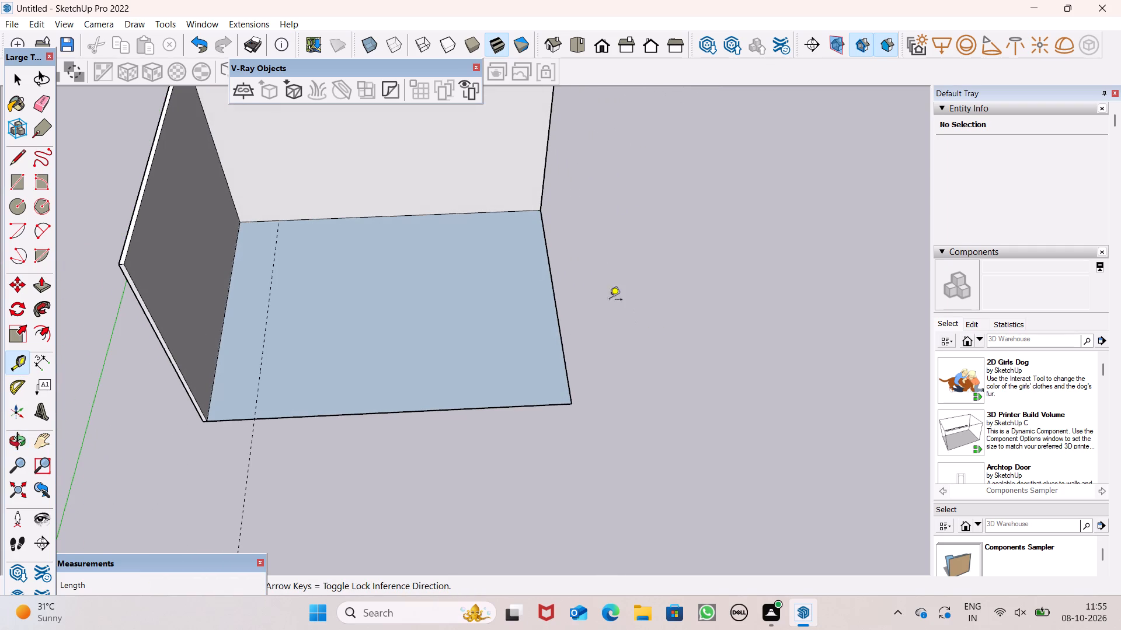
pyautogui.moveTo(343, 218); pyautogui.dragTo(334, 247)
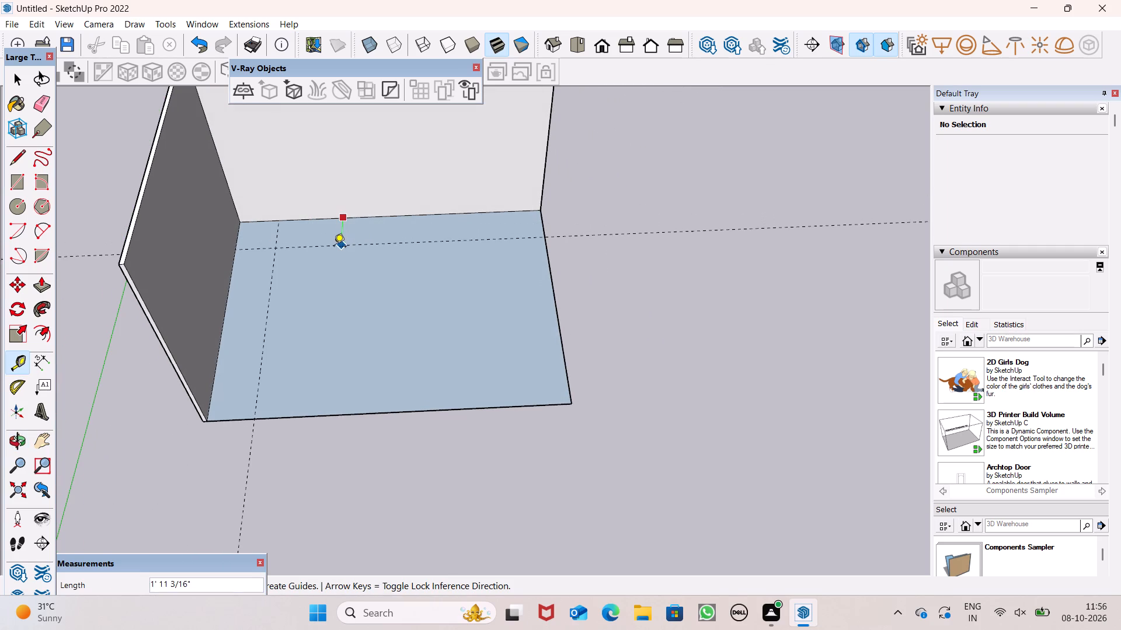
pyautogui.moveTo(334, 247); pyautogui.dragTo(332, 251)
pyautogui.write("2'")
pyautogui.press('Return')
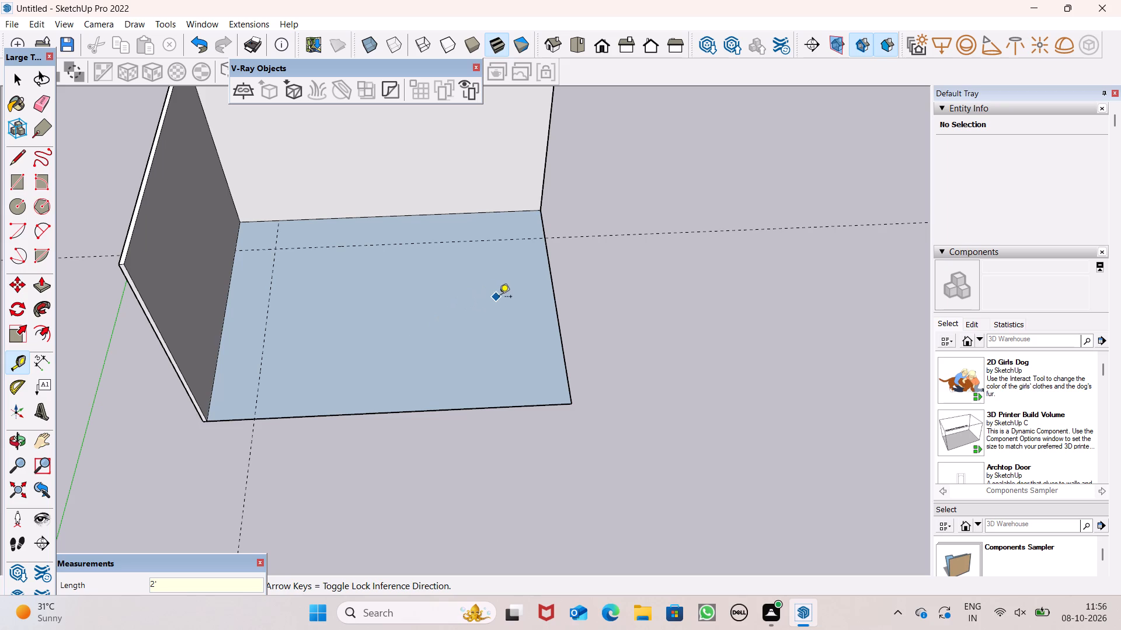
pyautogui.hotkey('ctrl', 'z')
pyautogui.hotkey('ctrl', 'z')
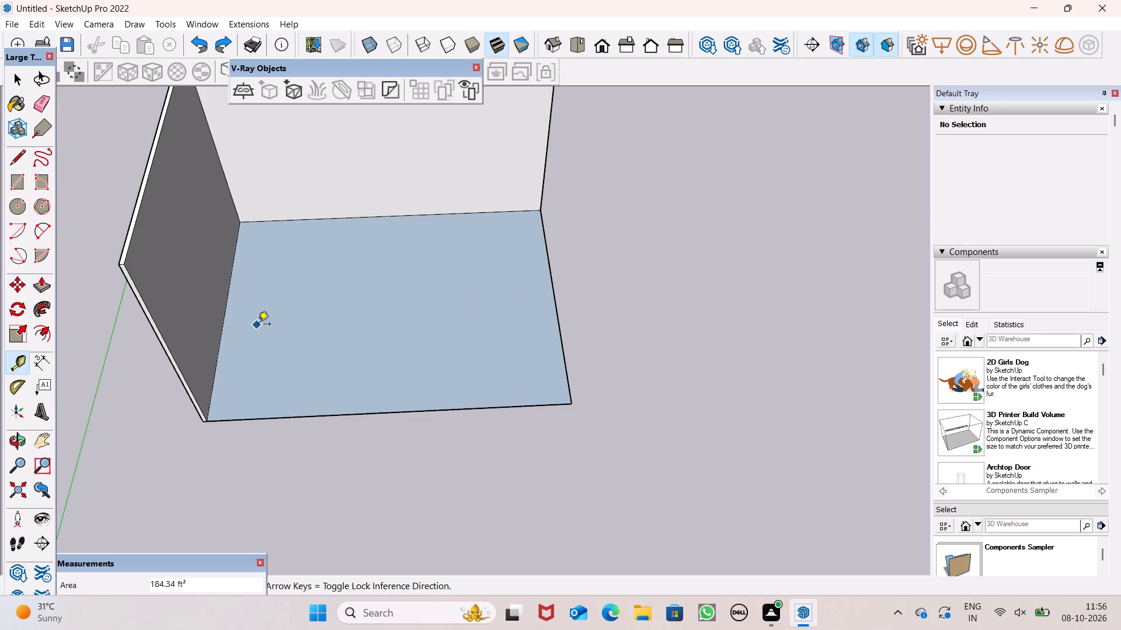
# Place Tape Measure guides across the floor 3' from the 12' wall and 3' from the 14' back wall.
pyautogui.click(218, 359)
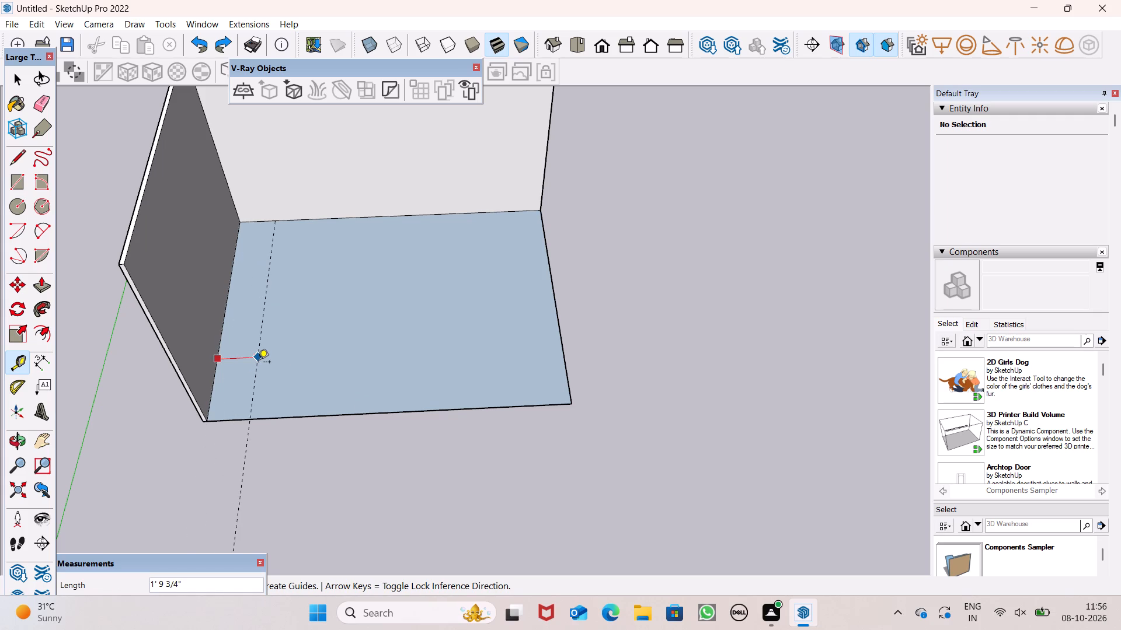
pyautogui.write("3'")
pyautogui.press('Return')
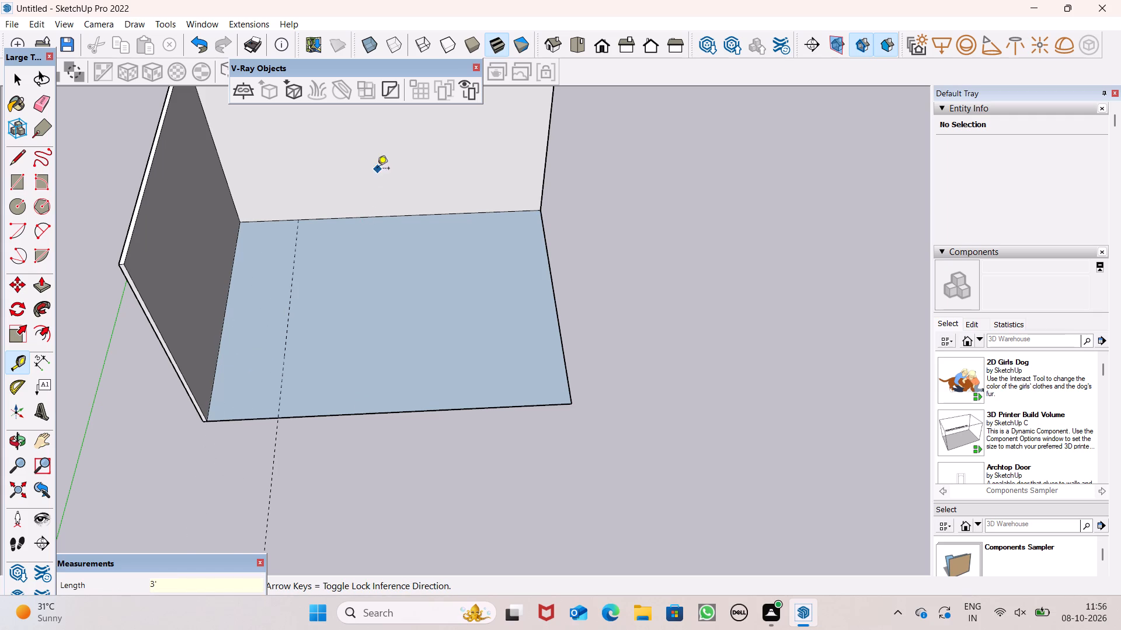
pyautogui.click(345, 216)
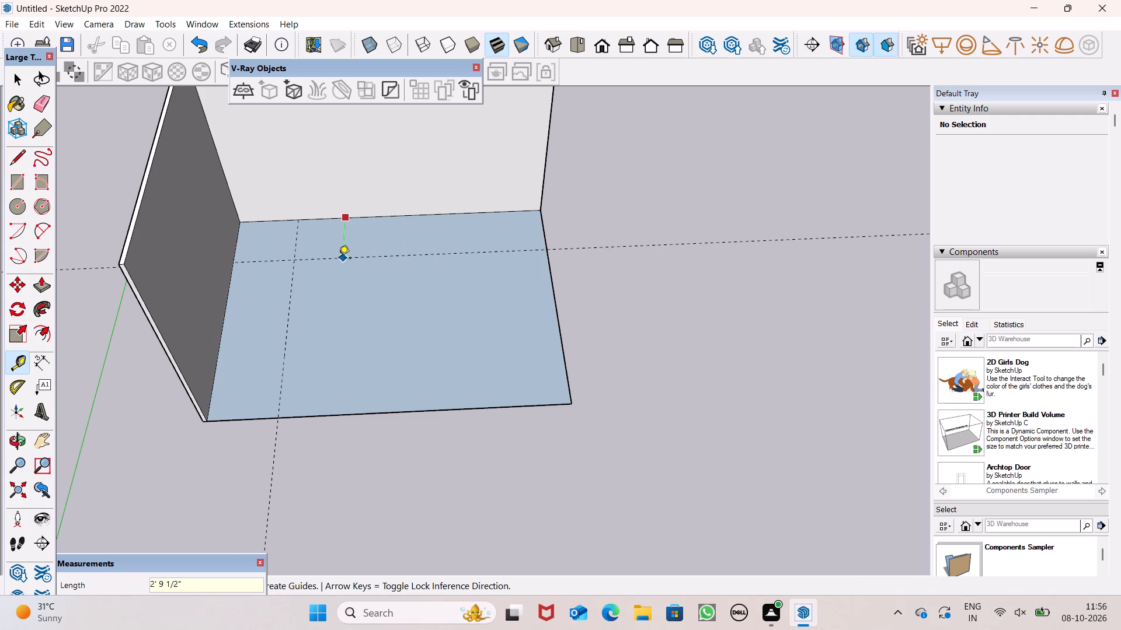
pyautogui.write("3'")
pyautogui.press('Return')
pyautogui.press('\\')
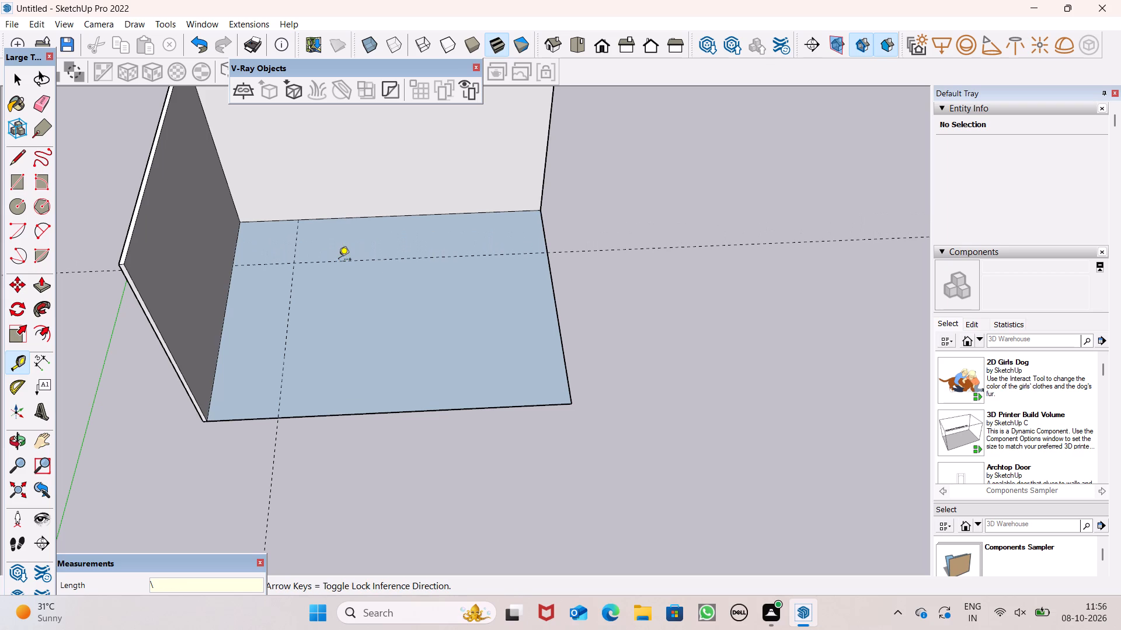
pyautogui.middleClick(447, 321)
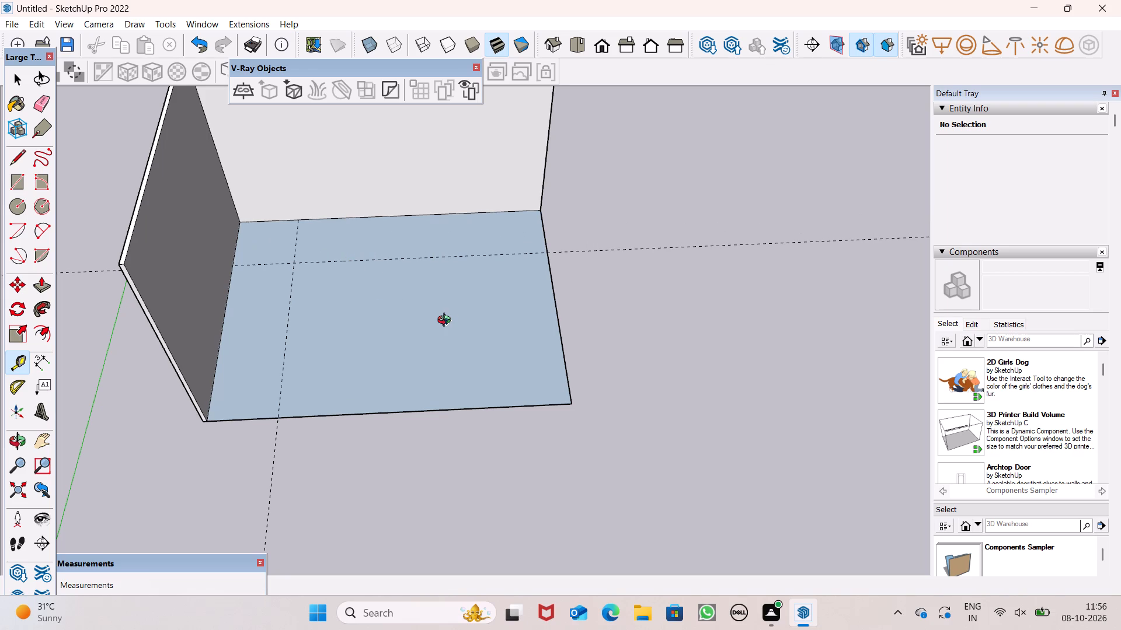
# Place a third guide on the floor 3'5" inward from the open edge opposite the 12' wall.
pyautogui.scroll(1, 465, 293)
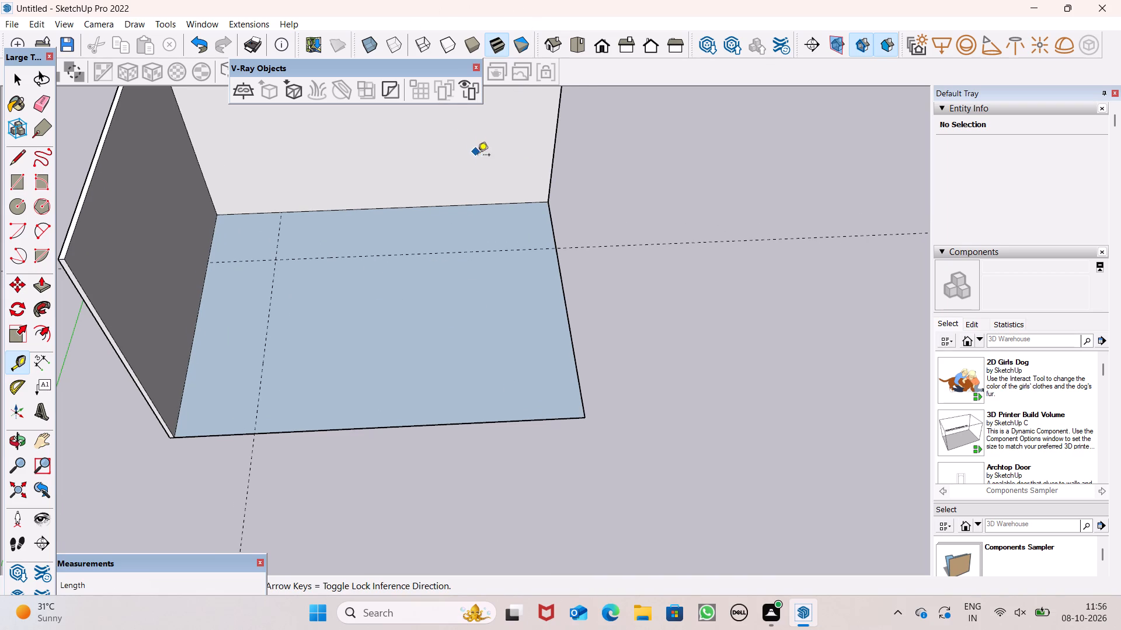
pyautogui.scroll(6, 479, 156)
pyautogui.click(600, 273)
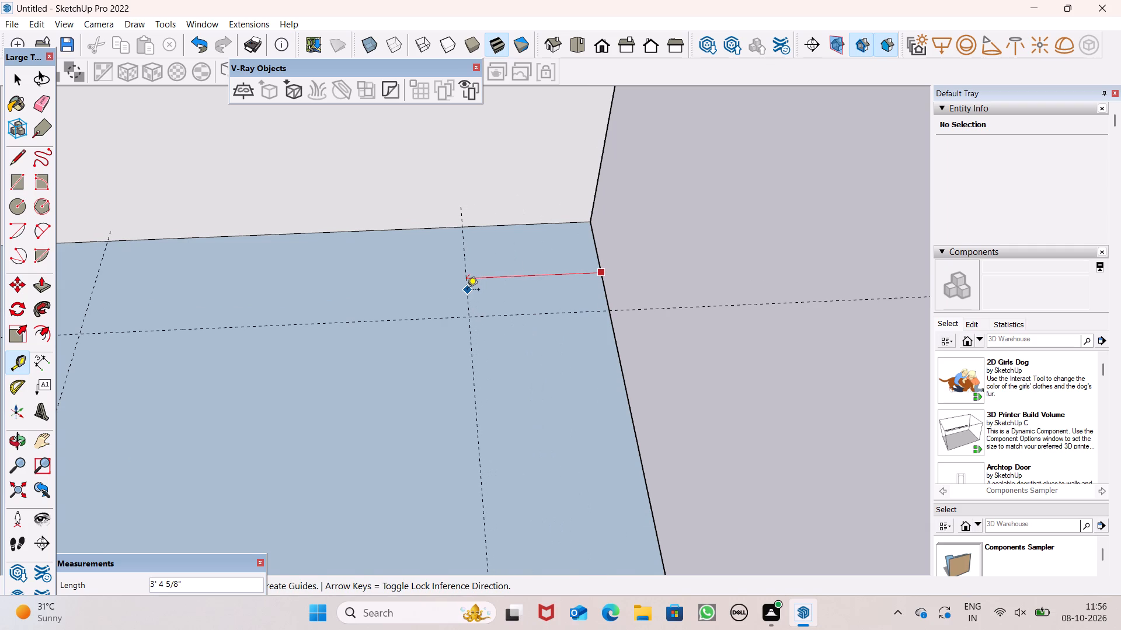
pyautogui.press('3')
pyautogui.press("'")
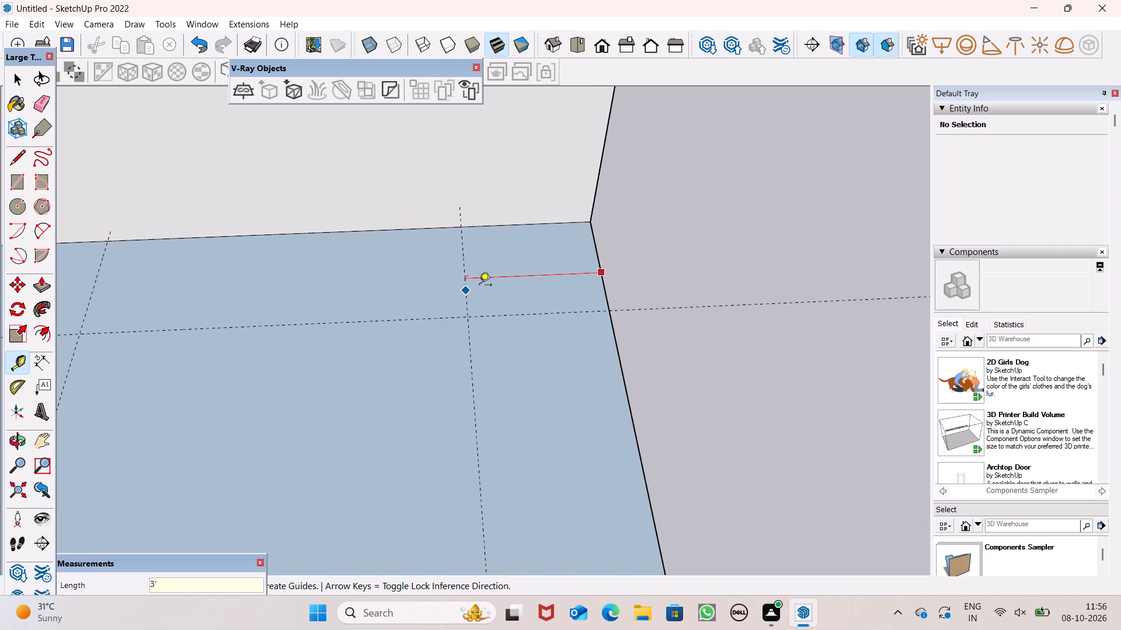
pyautogui.press('5')
pyautogui.hotkey('shift', '"')
pyautogui.press('Return')
pyautogui.scroll(-10, 469, 251)
pyautogui.scroll(2, 474, 314)
pyautogui.press('space')
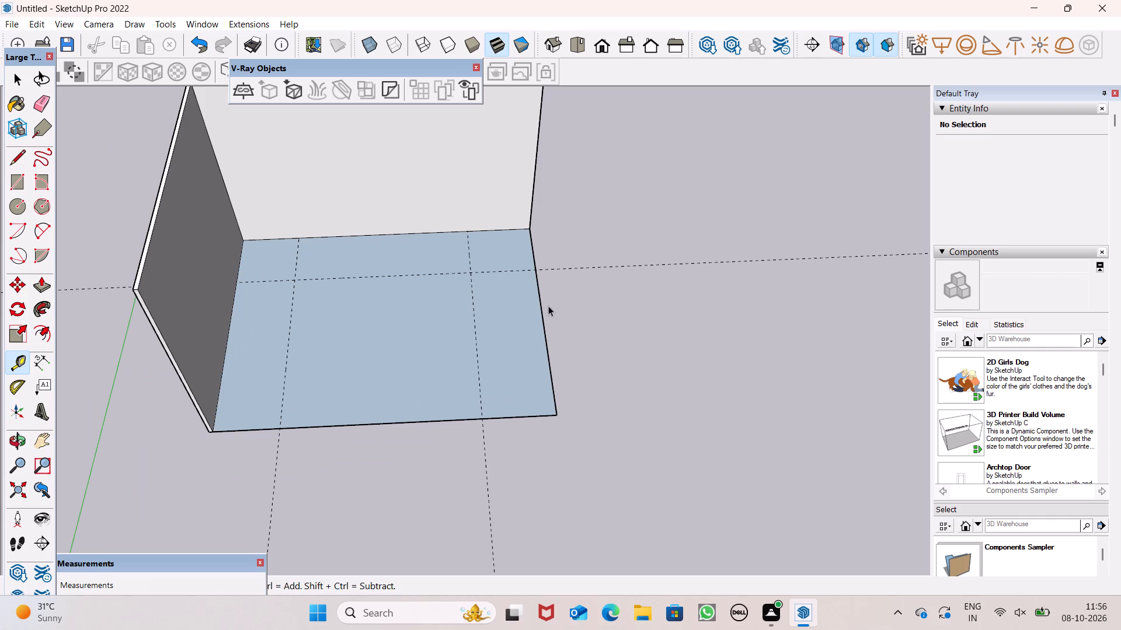
# Draw lines along the guides, from the floor's front edge around to the 14' wall, outlining an L-shaped strip beside both walls.
pyautogui.moveTo(643, 389); pyautogui.dragTo(497, 442, button='middle')
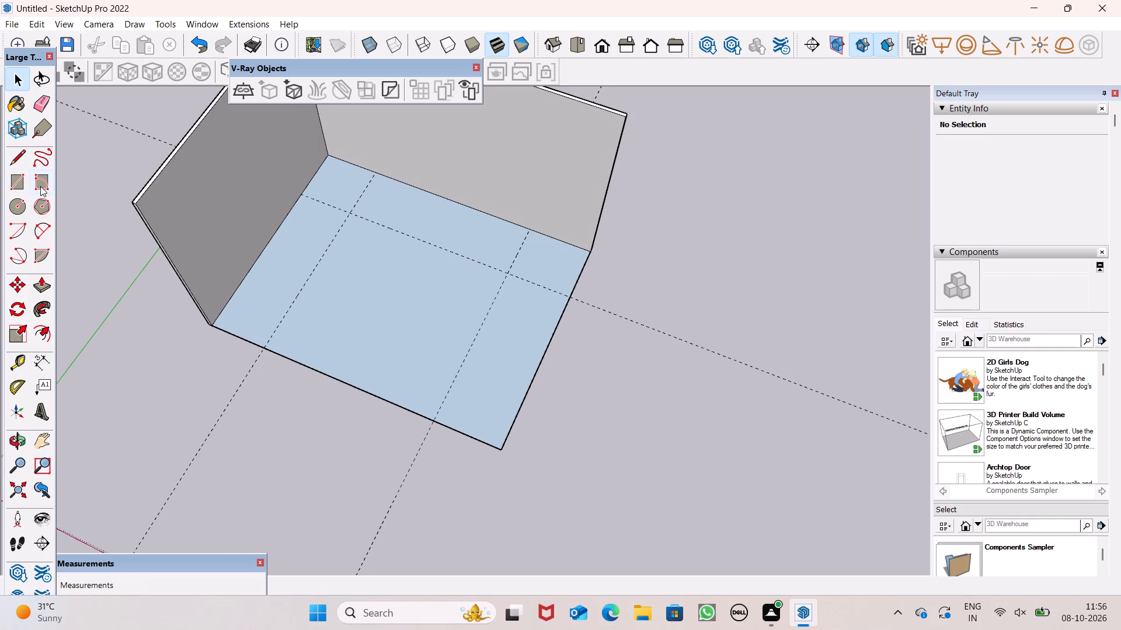
pyautogui.click(13, 187)
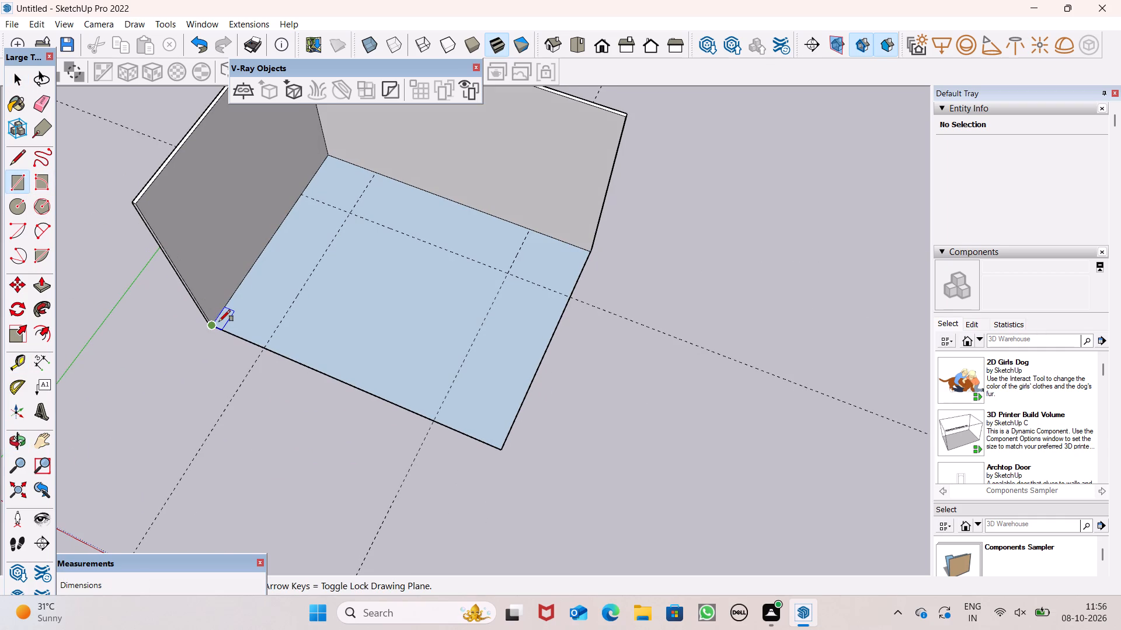
pyautogui.click(19, 160)
pyautogui.moveTo(267, 349); pyautogui.dragTo(271, 334)
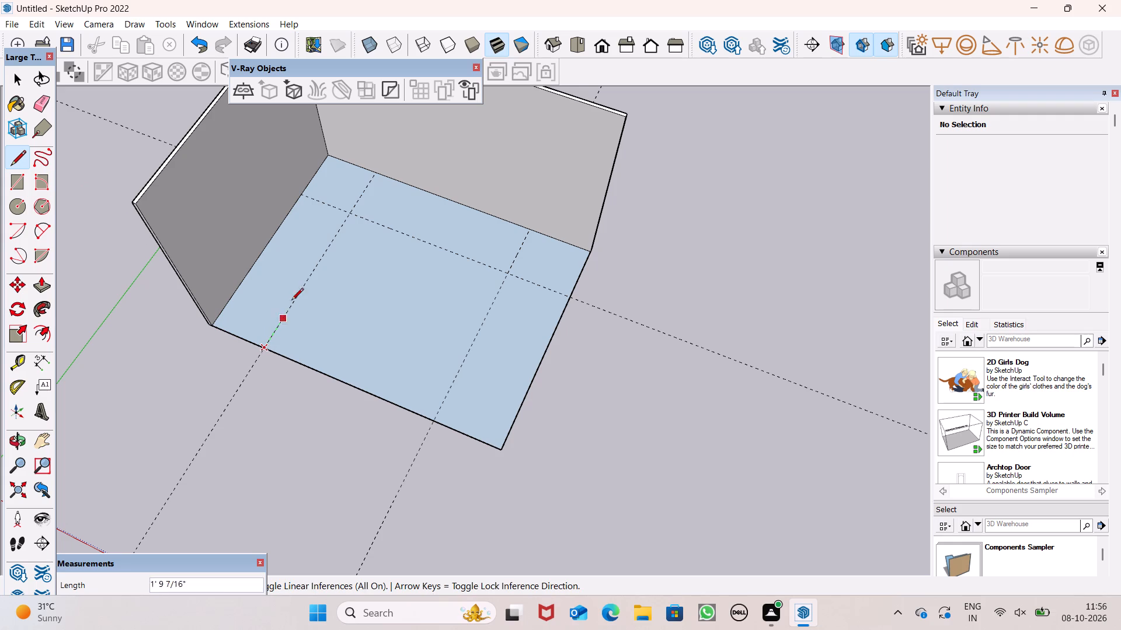
pyautogui.click(348, 213)
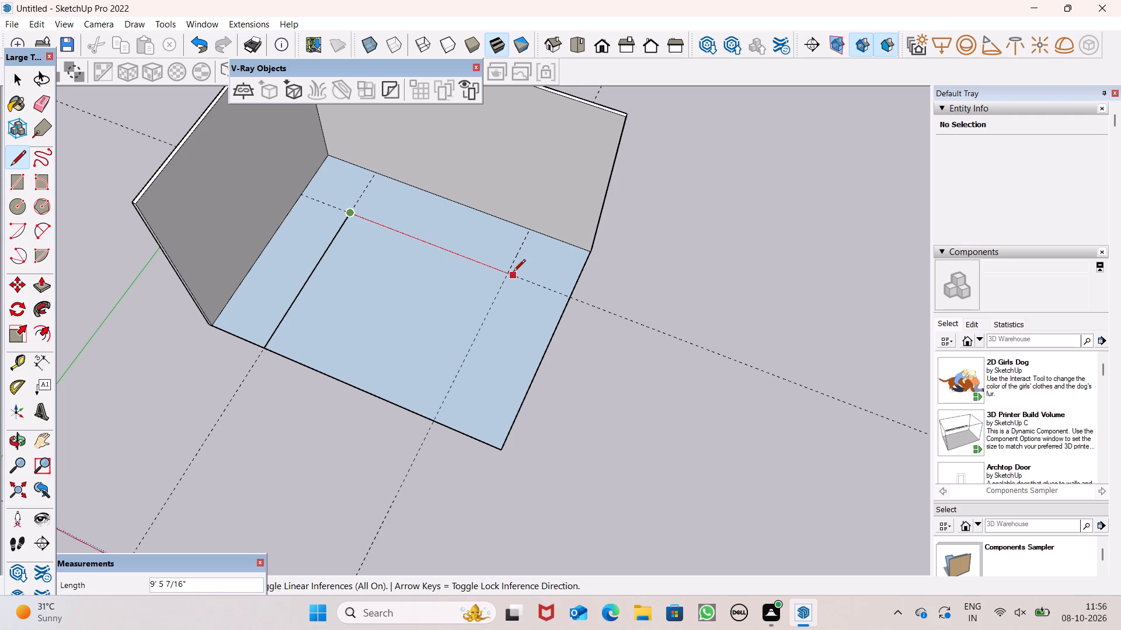
pyautogui.click(507, 269)
pyautogui.click(537, 229)
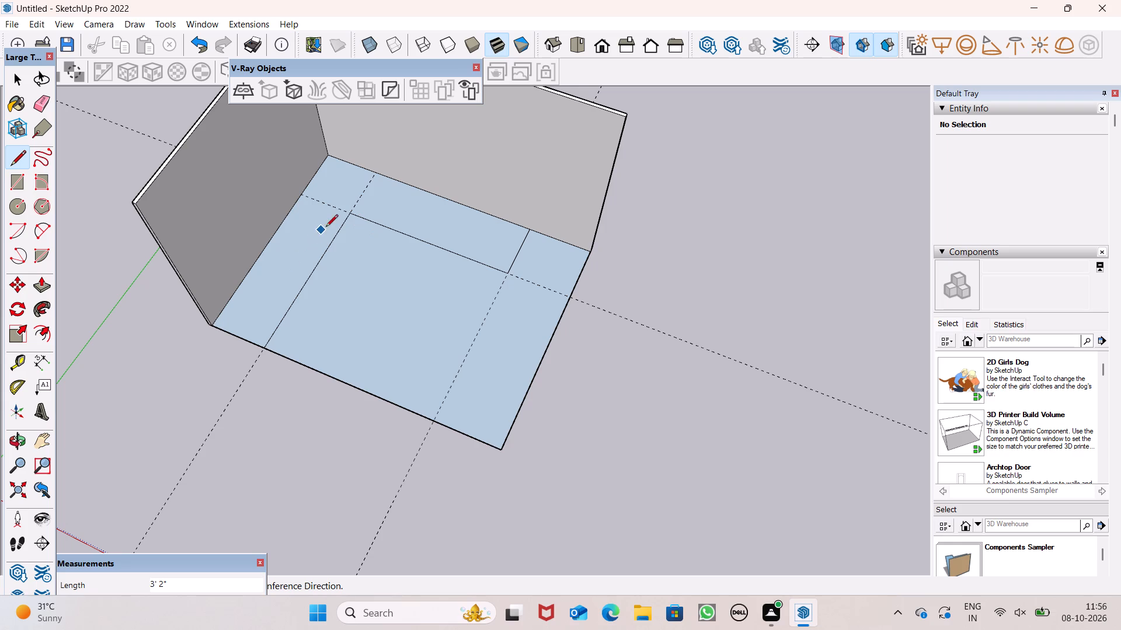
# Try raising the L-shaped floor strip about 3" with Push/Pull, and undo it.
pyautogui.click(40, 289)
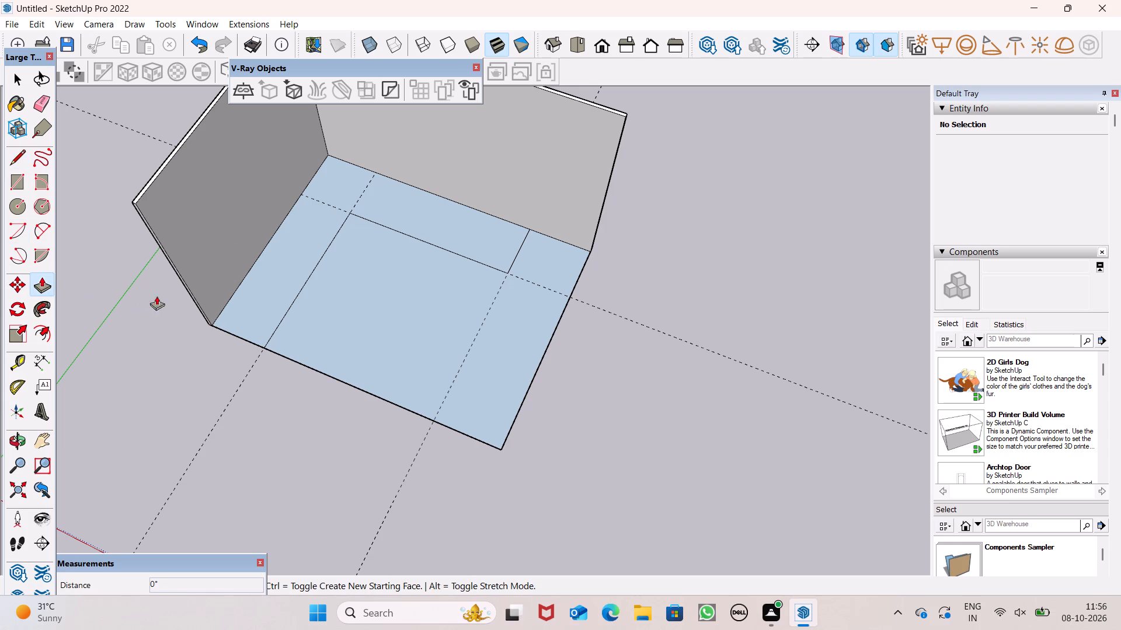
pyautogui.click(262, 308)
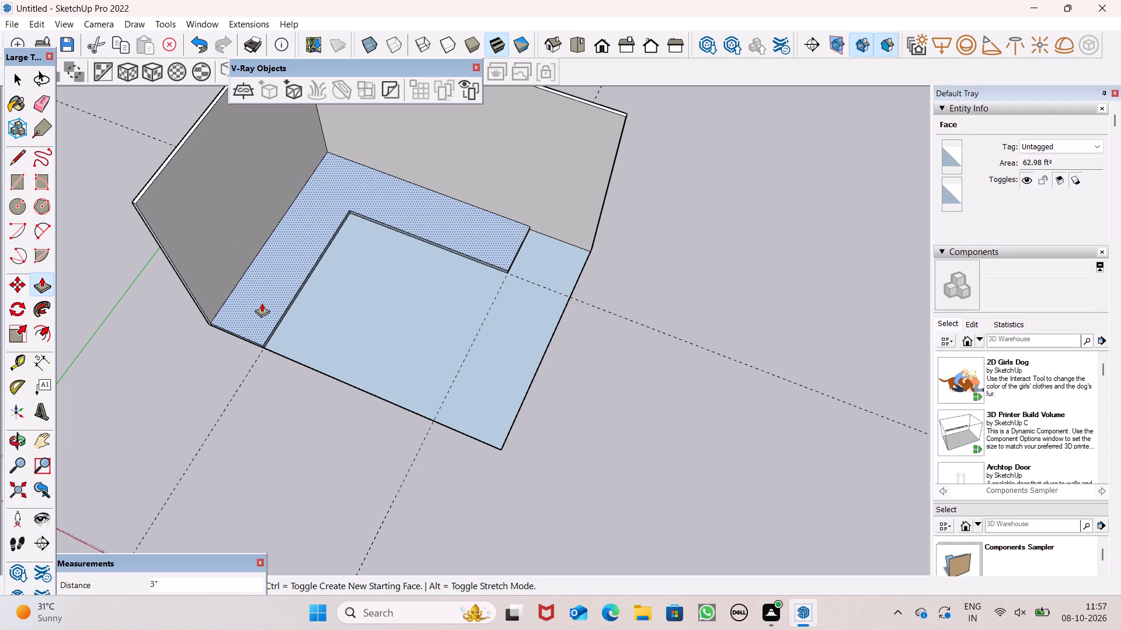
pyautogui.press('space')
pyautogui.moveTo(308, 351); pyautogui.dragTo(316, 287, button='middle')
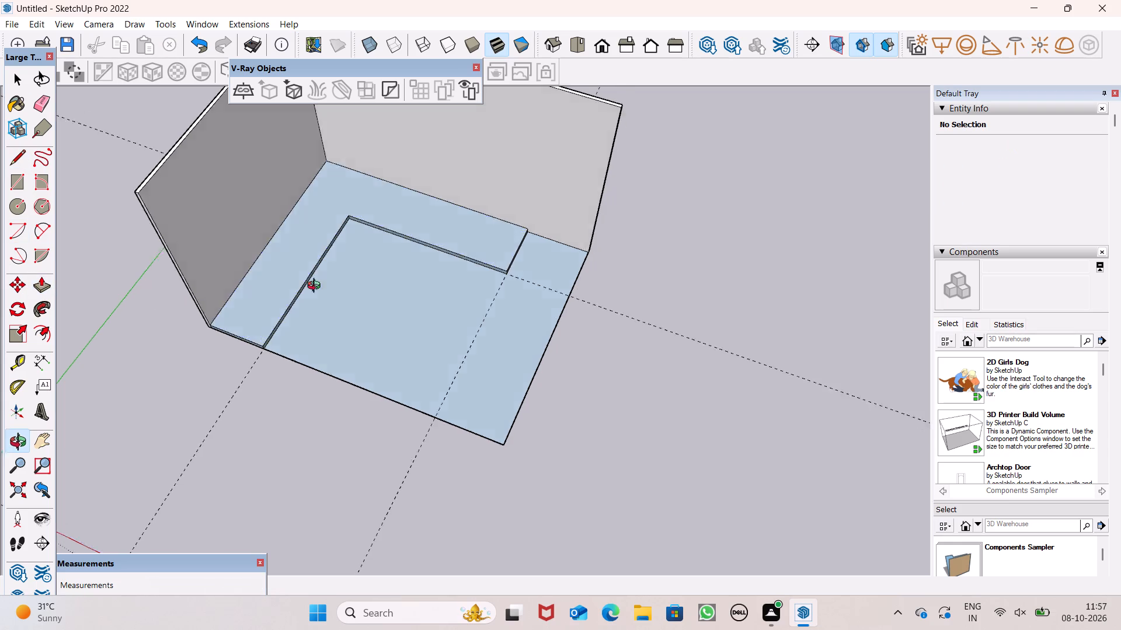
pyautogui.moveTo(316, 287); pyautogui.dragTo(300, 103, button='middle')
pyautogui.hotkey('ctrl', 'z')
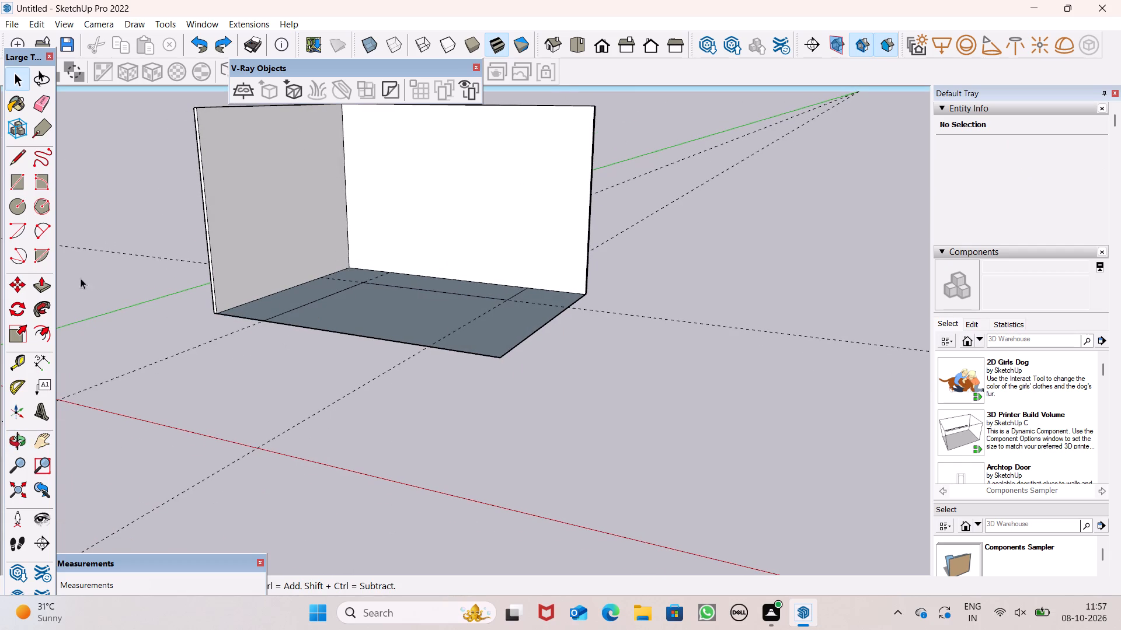
# Push/Pull the L-shaped floor strip up 3" to form a base along both walls.
pyautogui.click(40, 292)
pyautogui.scroll(6, 191, 296)
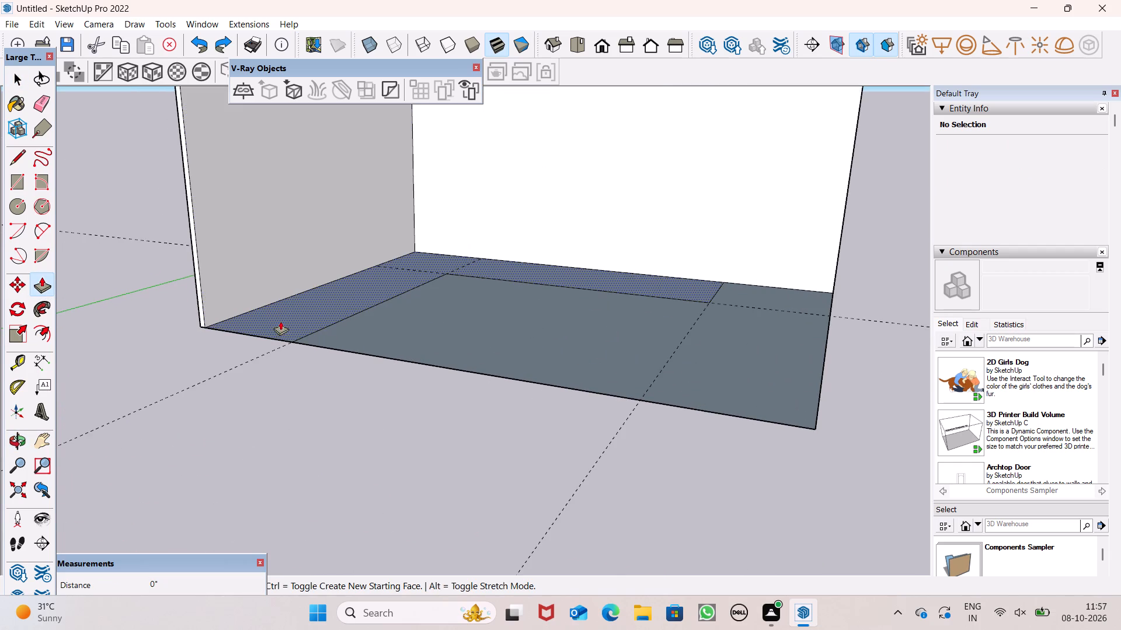
pyautogui.scroll(3, 287, 316)
pyautogui.moveTo(290, 315); pyautogui.dragTo(291, 307)
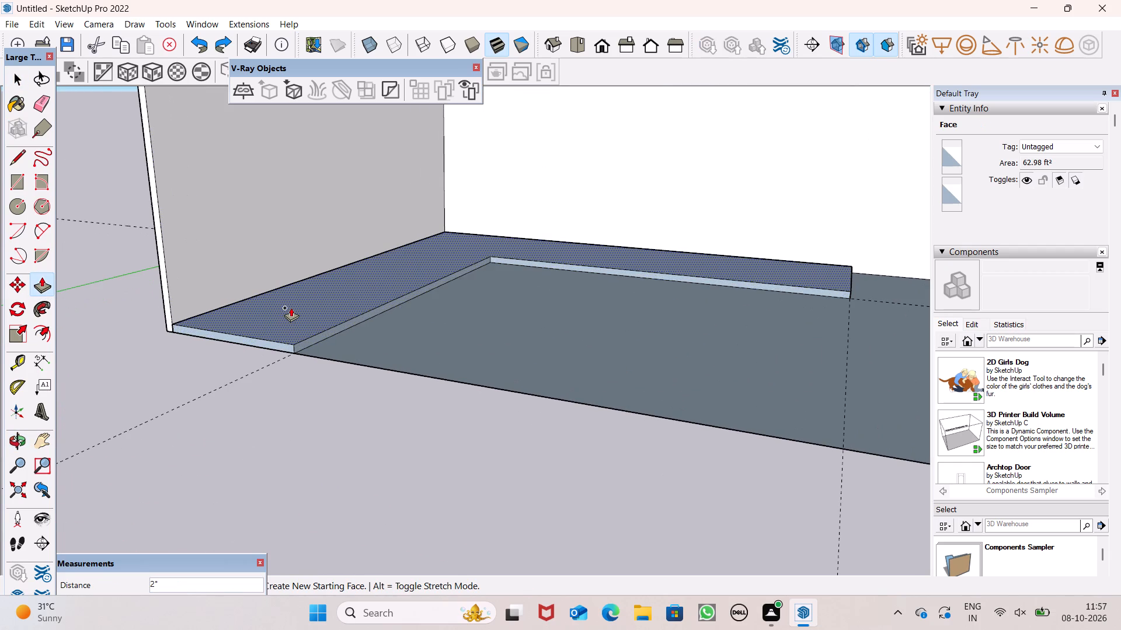
pyautogui.moveTo(291, 307); pyautogui.dragTo(291, 306)
pyautogui.write('3"')
pyautogui.press('Return')
# Push/Pull the top face of the L-shaped base up a further 3' to form a counter block.
pyautogui.moveTo(284, 309); pyautogui.dragTo(284, 275)
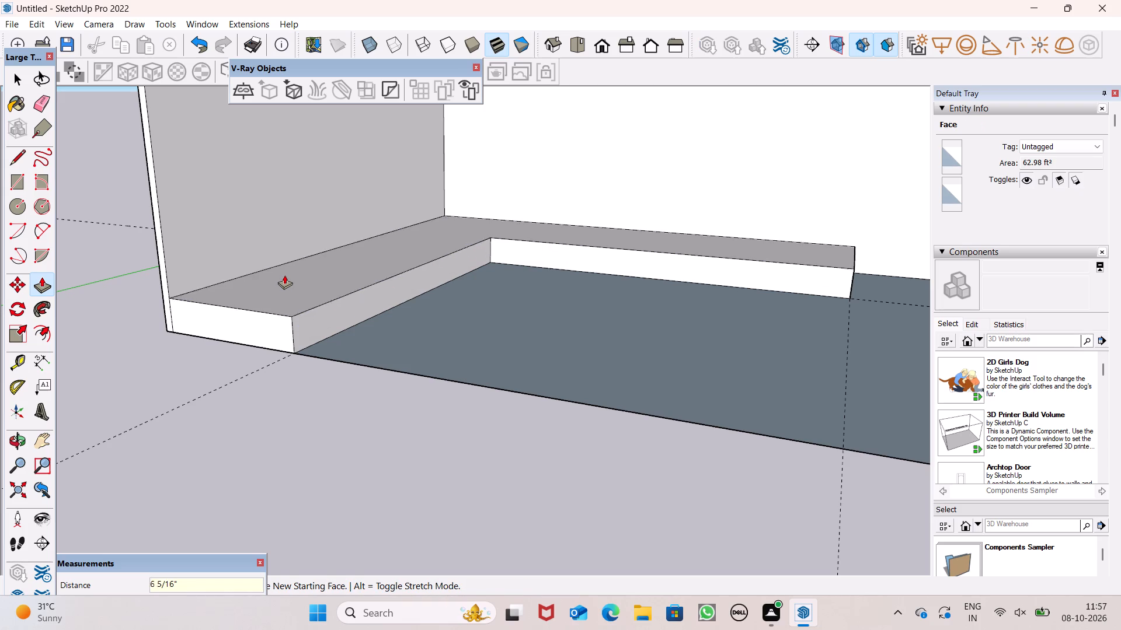
pyautogui.moveTo(284, 275); pyautogui.dragTo(254, 198)
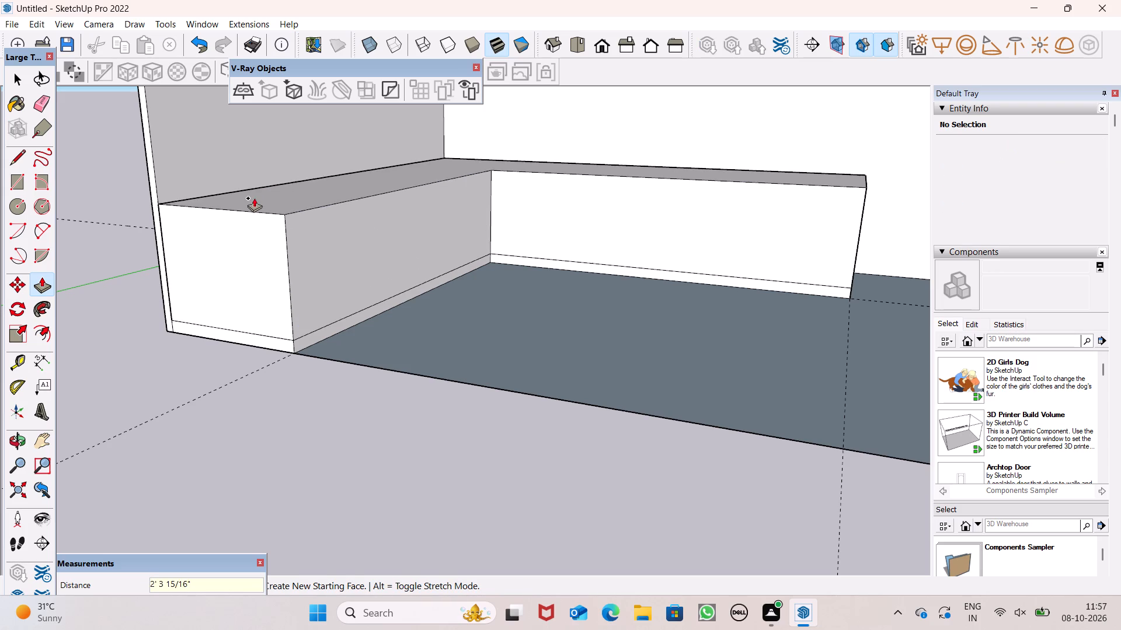
pyautogui.moveTo(254, 198); pyautogui.dragTo(252, 183)
pyautogui.press('3')
pyautogui.press("'")
pyautogui.press('Return')
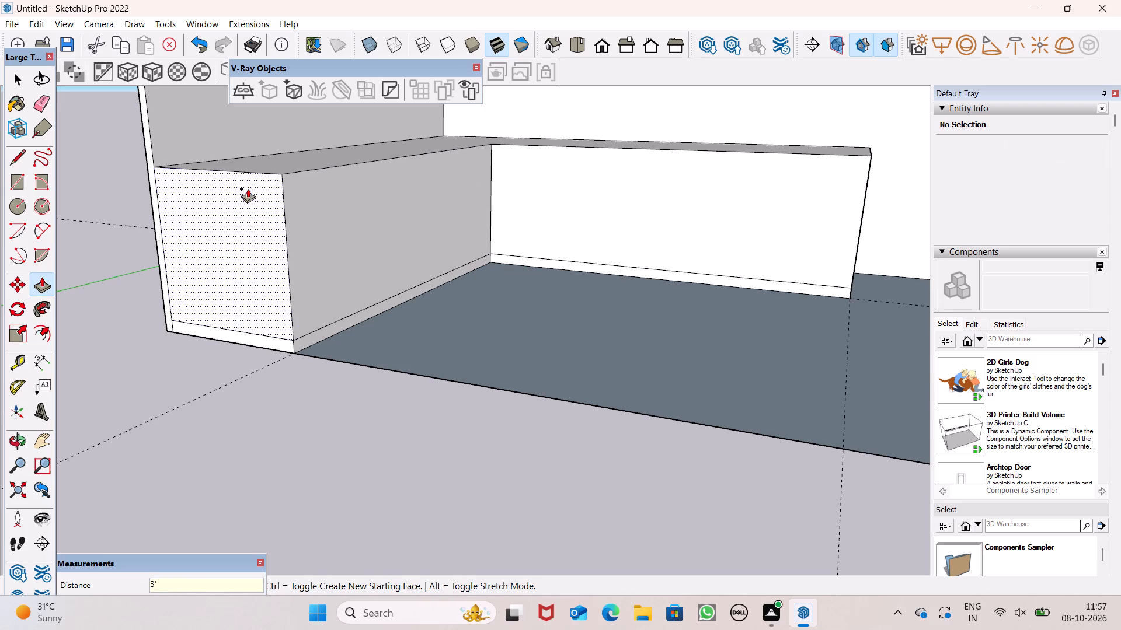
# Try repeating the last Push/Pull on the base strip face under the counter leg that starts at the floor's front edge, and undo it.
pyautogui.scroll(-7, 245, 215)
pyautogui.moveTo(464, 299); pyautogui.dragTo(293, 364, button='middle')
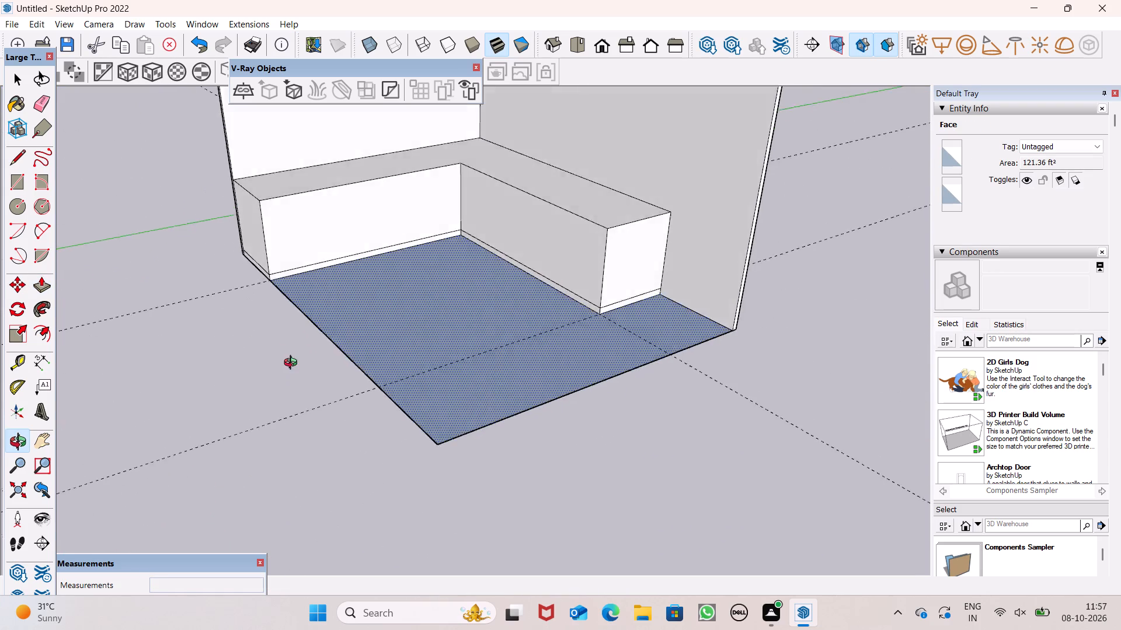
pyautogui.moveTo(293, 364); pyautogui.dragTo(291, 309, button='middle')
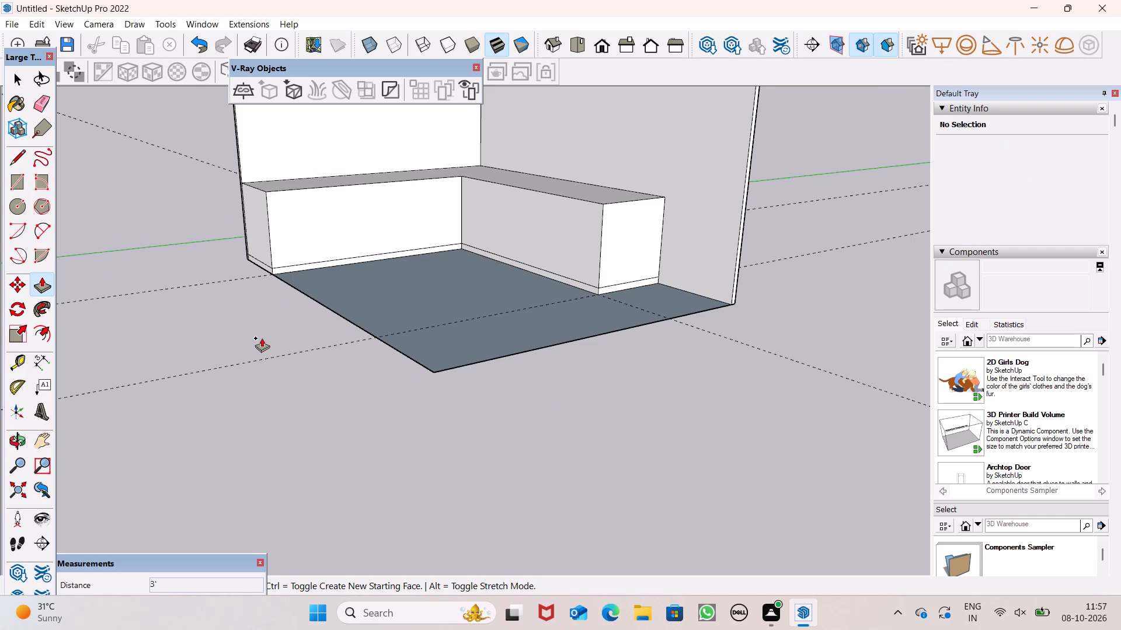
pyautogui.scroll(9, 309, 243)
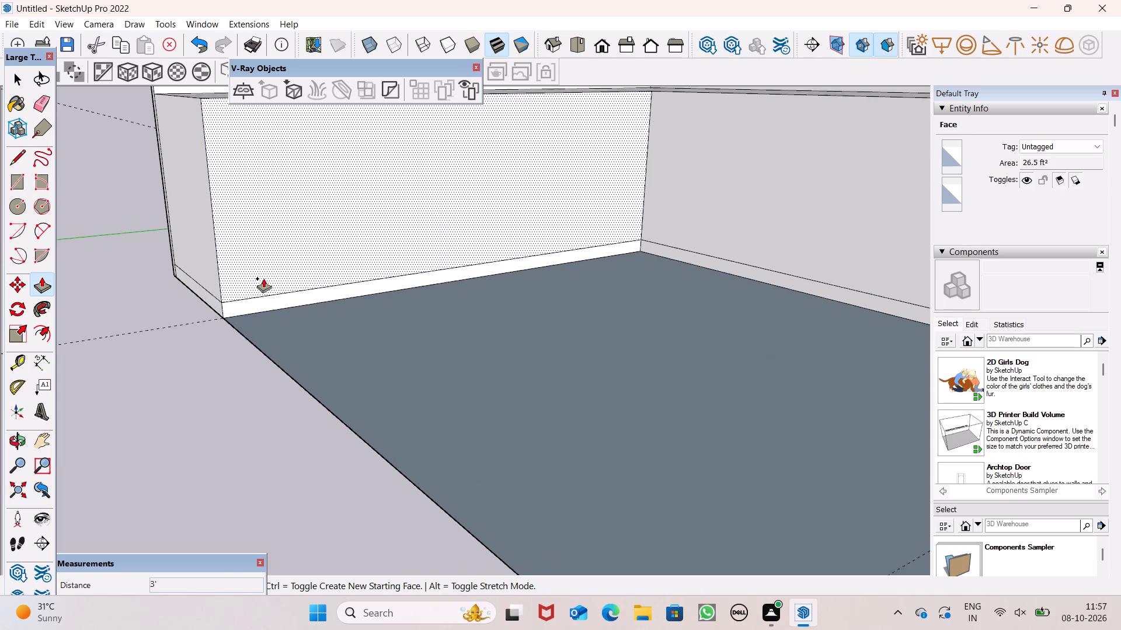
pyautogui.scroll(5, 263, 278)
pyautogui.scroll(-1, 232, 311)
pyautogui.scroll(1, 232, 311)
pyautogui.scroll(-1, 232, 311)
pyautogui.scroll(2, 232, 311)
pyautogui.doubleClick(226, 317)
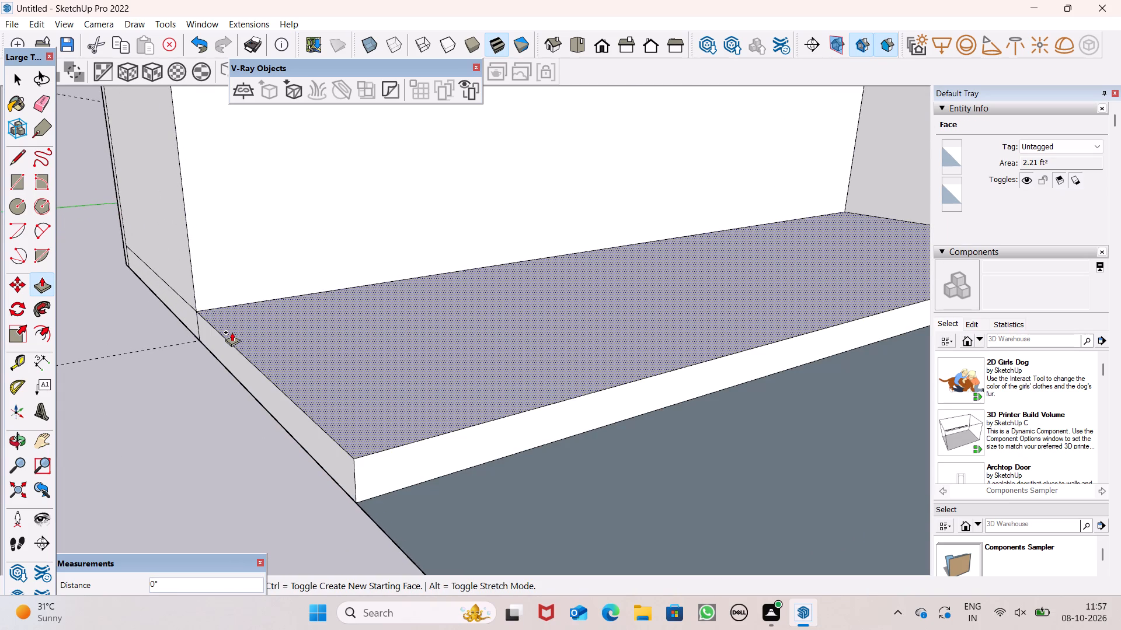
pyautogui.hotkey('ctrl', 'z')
# Push/Pull the base strip face under the counter leg starting at the floor's front edge inward about 2 13/16" to recess it.
pyautogui.scroll(-1, 277, 347)
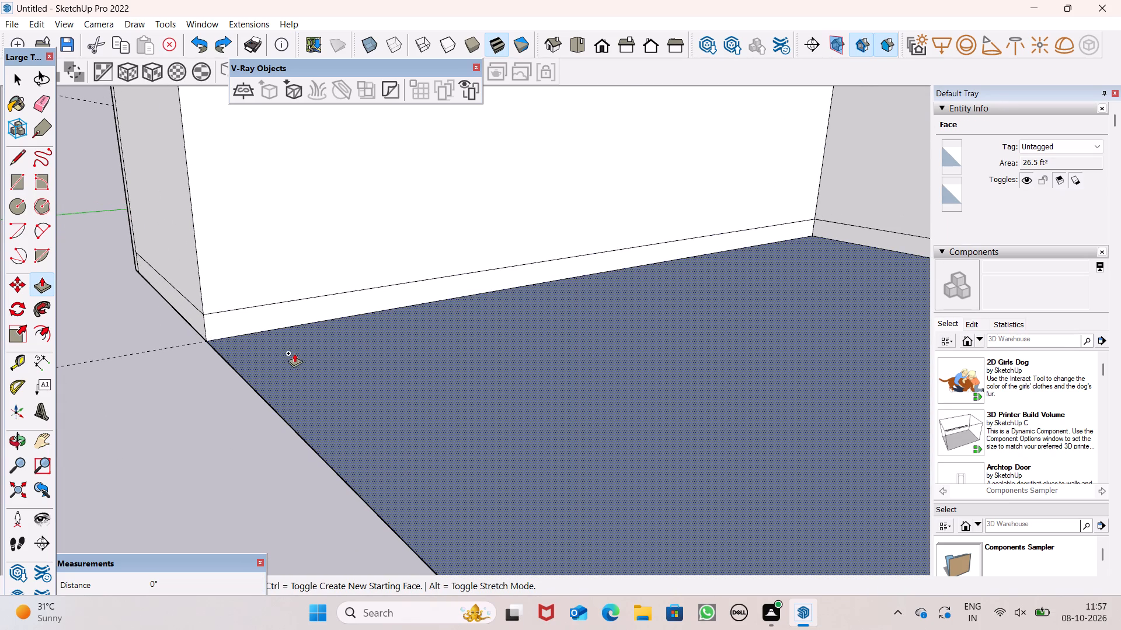
pyautogui.moveTo(298, 351); pyautogui.dragTo(377, 378, button='middle')
pyautogui.scroll(4, 257, 372)
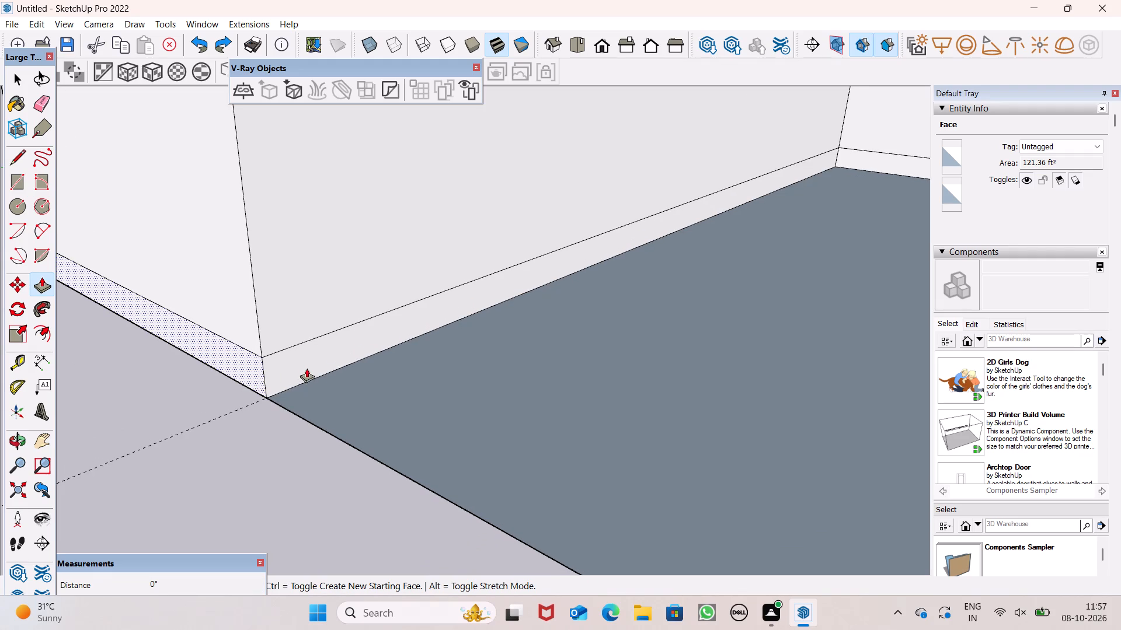
pyautogui.scroll(4, 304, 365)
pyautogui.scroll(-9, 329, 309)
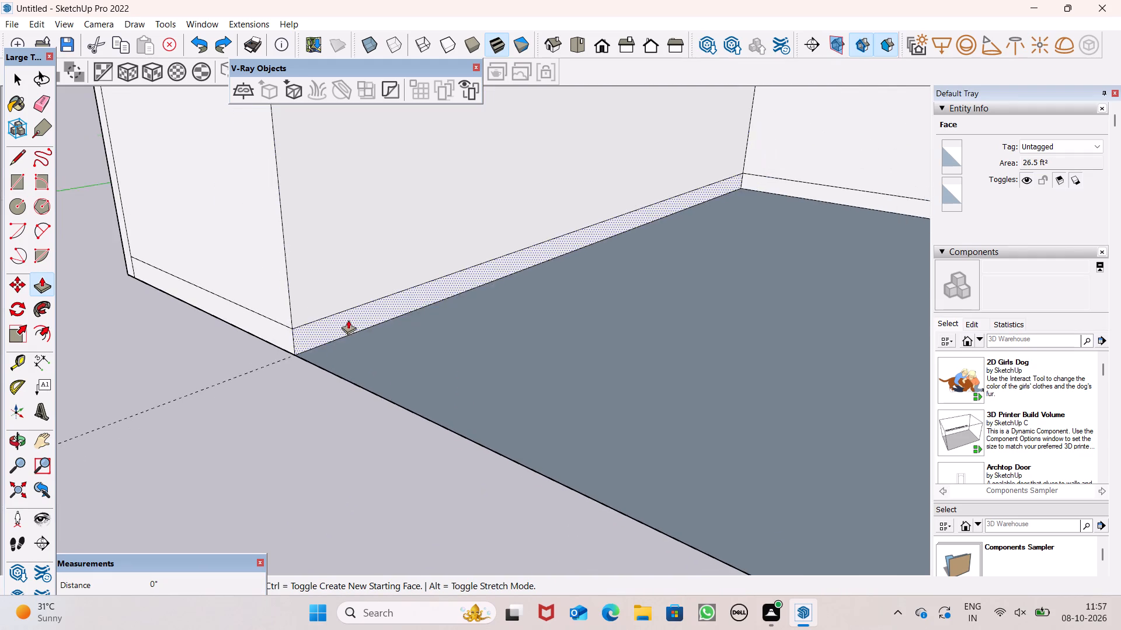
pyautogui.scroll(-10, 356, 314)
pyautogui.moveTo(369, 331); pyautogui.dragTo(296, 294, button='middle')
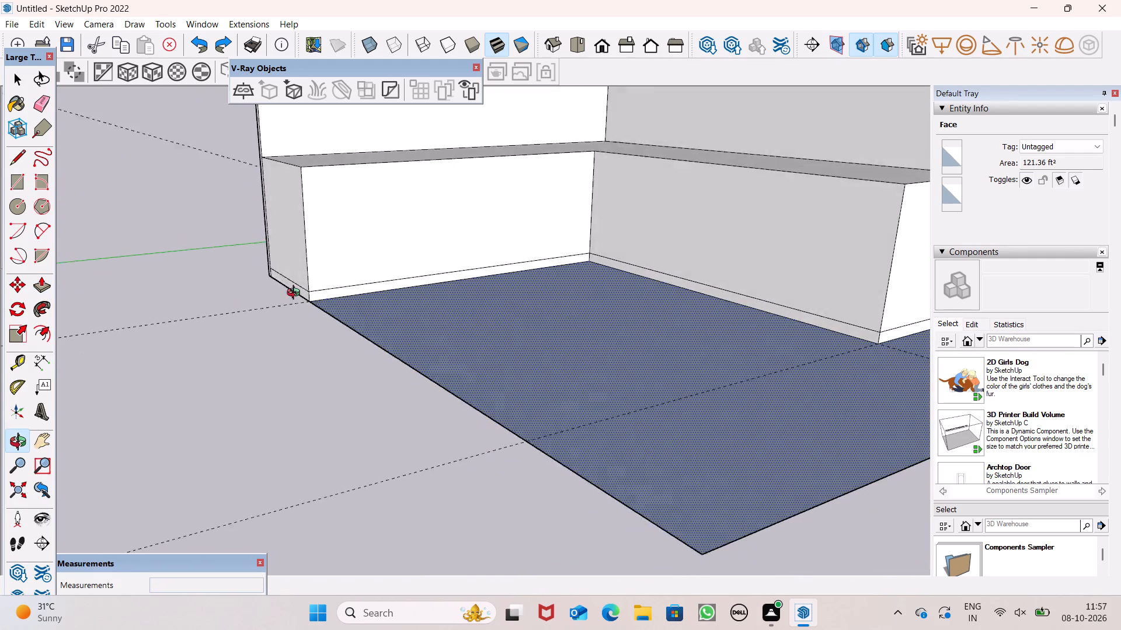
pyautogui.moveTo(296, 294); pyautogui.dragTo(309, 279, button='middle')
pyautogui.scroll(10, 309, 279)
pyautogui.scroll(-1, 327, 271)
pyautogui.scroll(2, 327, 271)
pyautogui.moveTo(307, 316); pyautogui.dragTo(367, 353, button='middle')
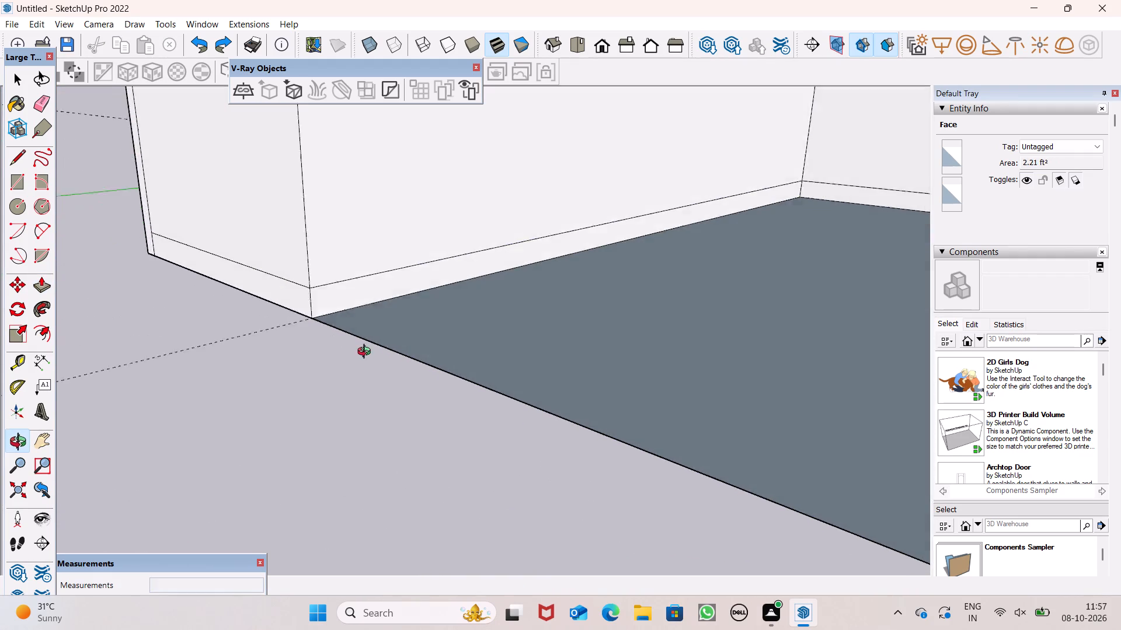
pyautogui.moveTo(367, 353); pyautogui.dragTo(374, 359, button='middle')
pyautogui.scroll(5, 348, 339)
pyautogui.scroll(-1, 339, 306)
pyautogui.scroll(1, 339, 306)
pyautogui.moveTo(339, 306); pyautogui.dragTo(308, 296)
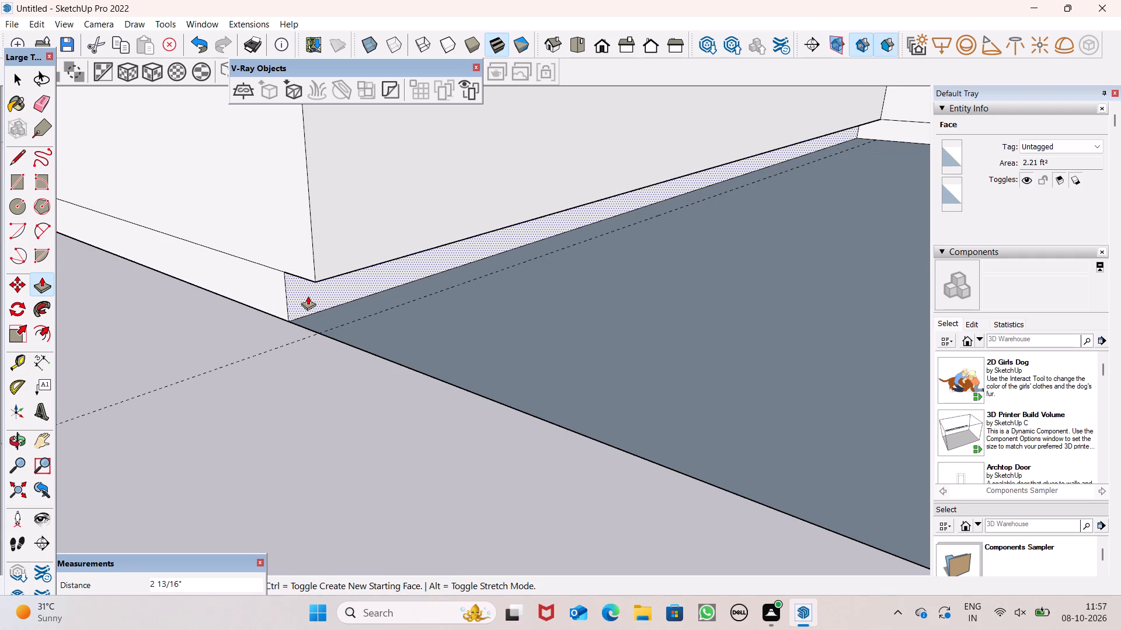
# Push/Pull the base strip face under the other counter leg inward about 2 5/16", continuing the recess around the inner corner.
pyautogui.scroll(-8, 170, 248)
pyautogui.scroll(4, 447, 174)
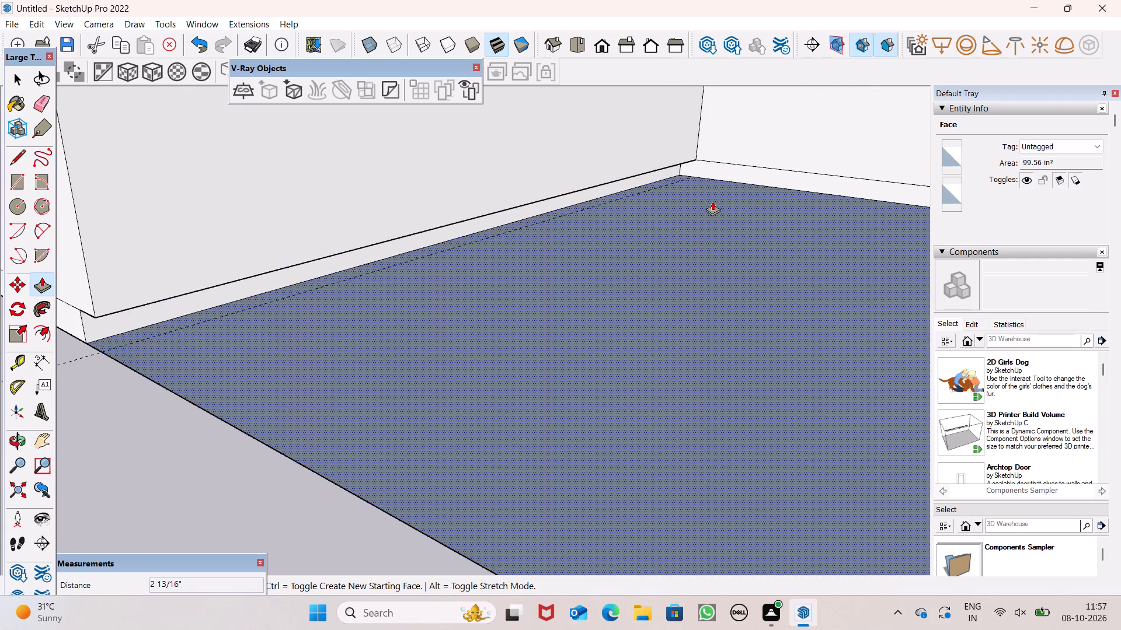
pyautogui.scroll(1, 712, 201)
pyautogui.scroll(-5, 343, 257)
pyautogui.scroll(-1, 211, 279)
pyautogui.scroll(-2, 307, 266)
pyautogui.moveTo(406, 338); pyautogui.dragTo(409, 339, button='middle')
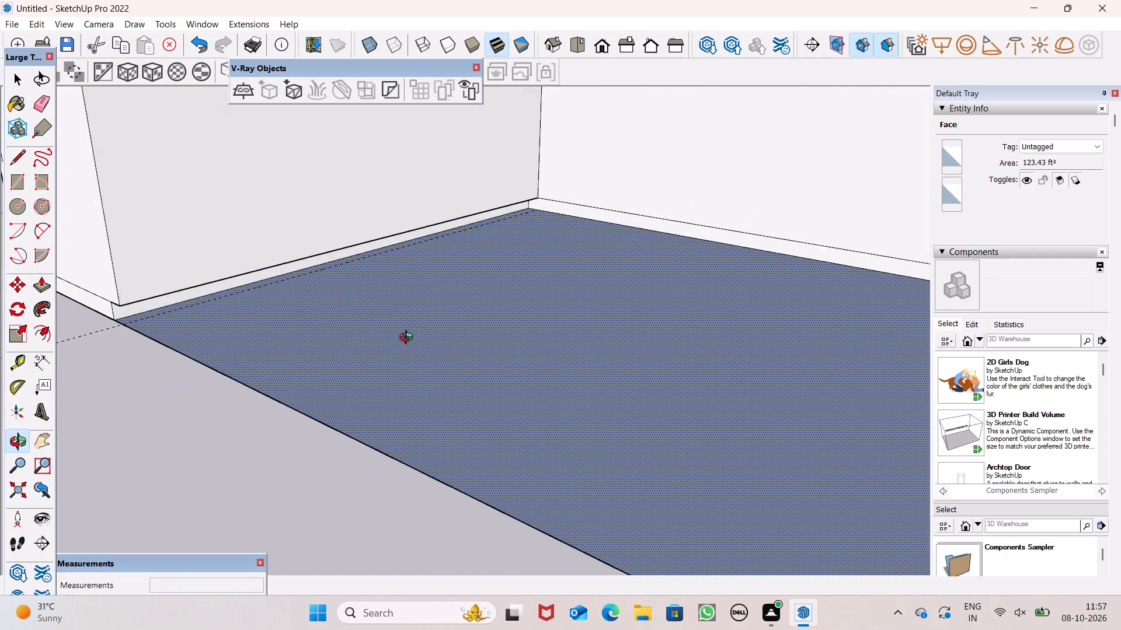
pyautogui.moveTo(409, 339); pyautogui.dragTo(481, 430, button='middle')
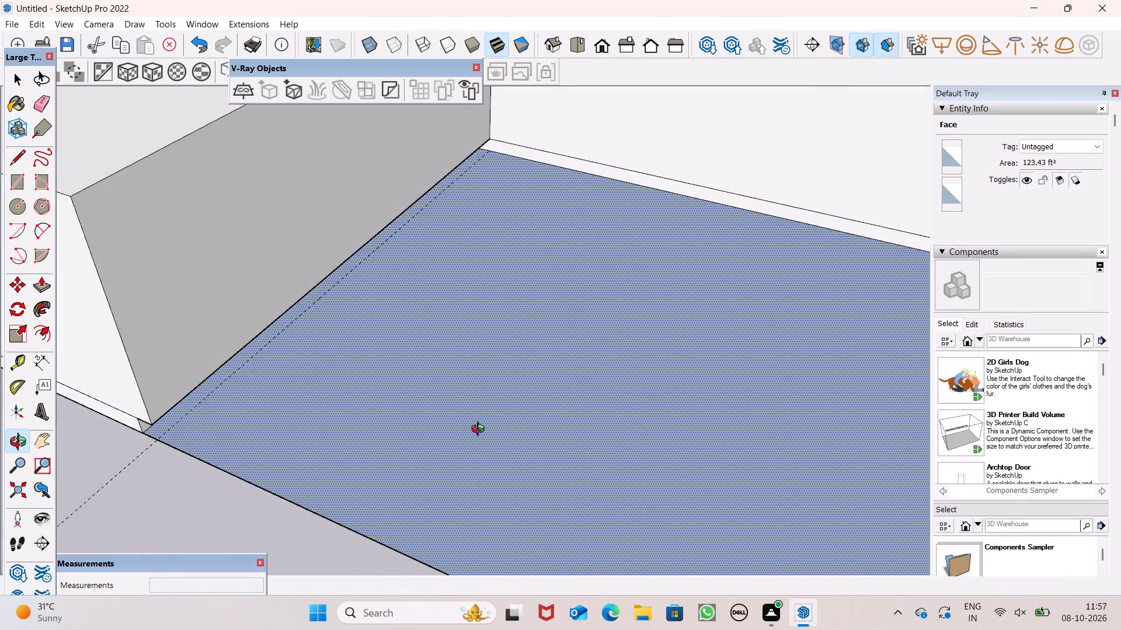
pyautogui.moveTo(481, 430); pyautogui.dragTo(483, 423, button='middle')
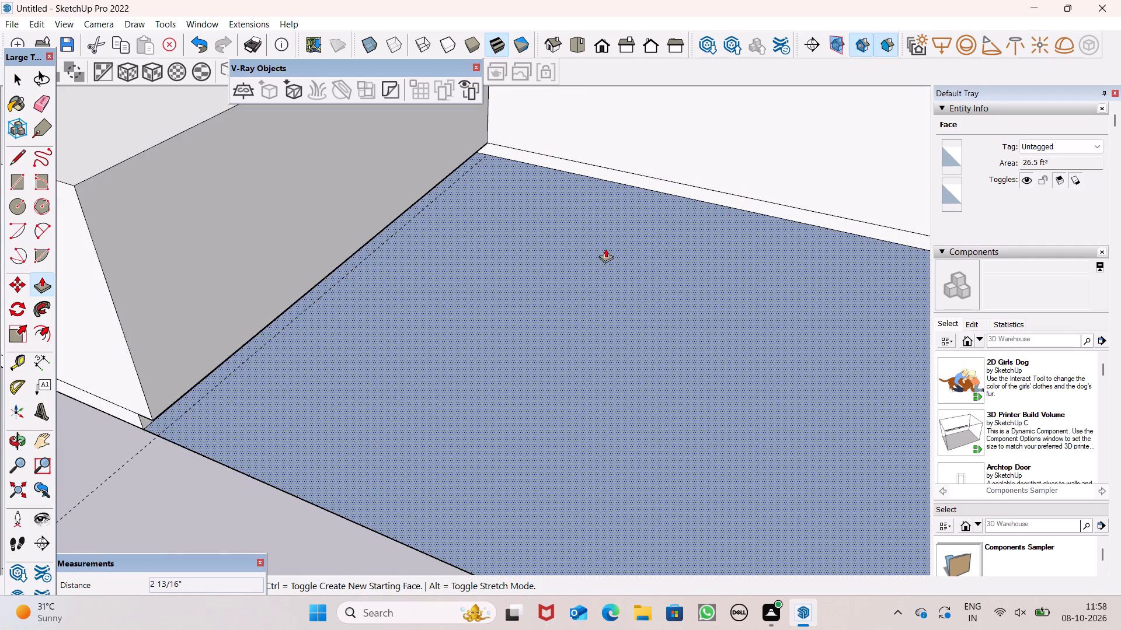
pyautogui.scroll(-5, 390, 285)
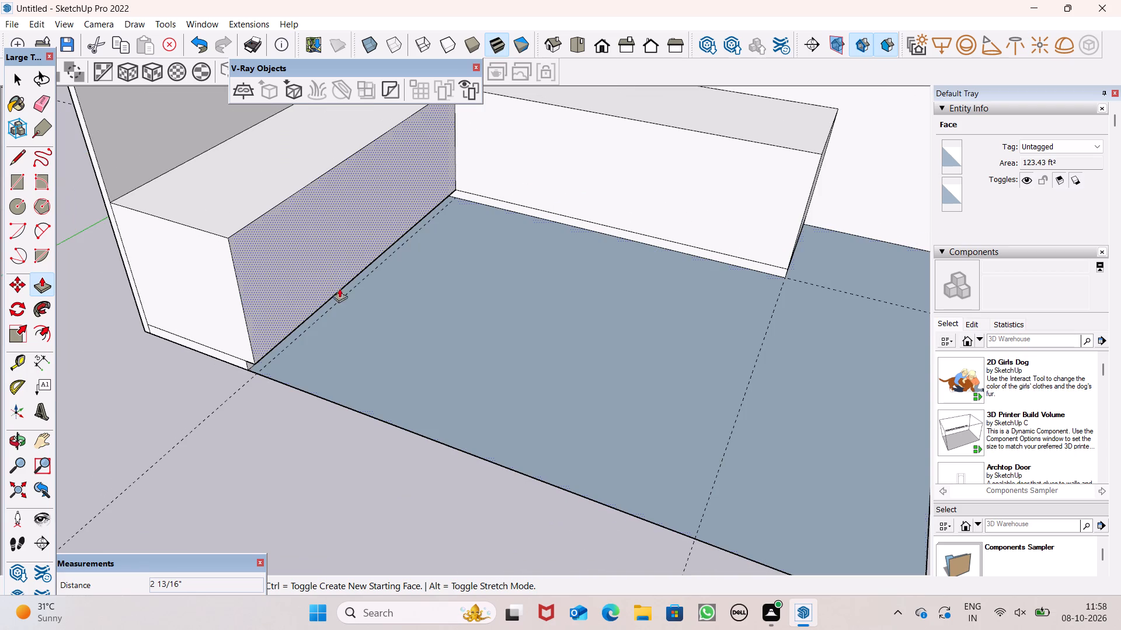
pyautogui.scroll(2, 461, 222)
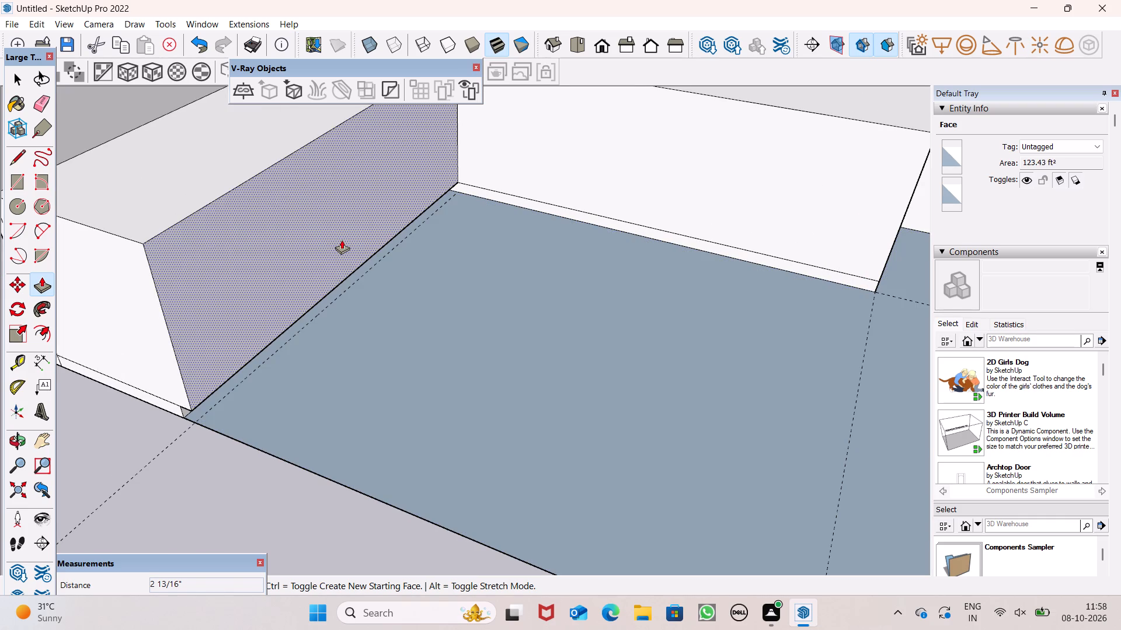
pyautogui.scroll(1, 342, 237)
pyautogui.moveTo(477, 178); pyautogui.dragTo(454, 47, button='middle')
pyautogui.scroll(1, 454, 43)
pyautogui.scroll(3, 514, 188)
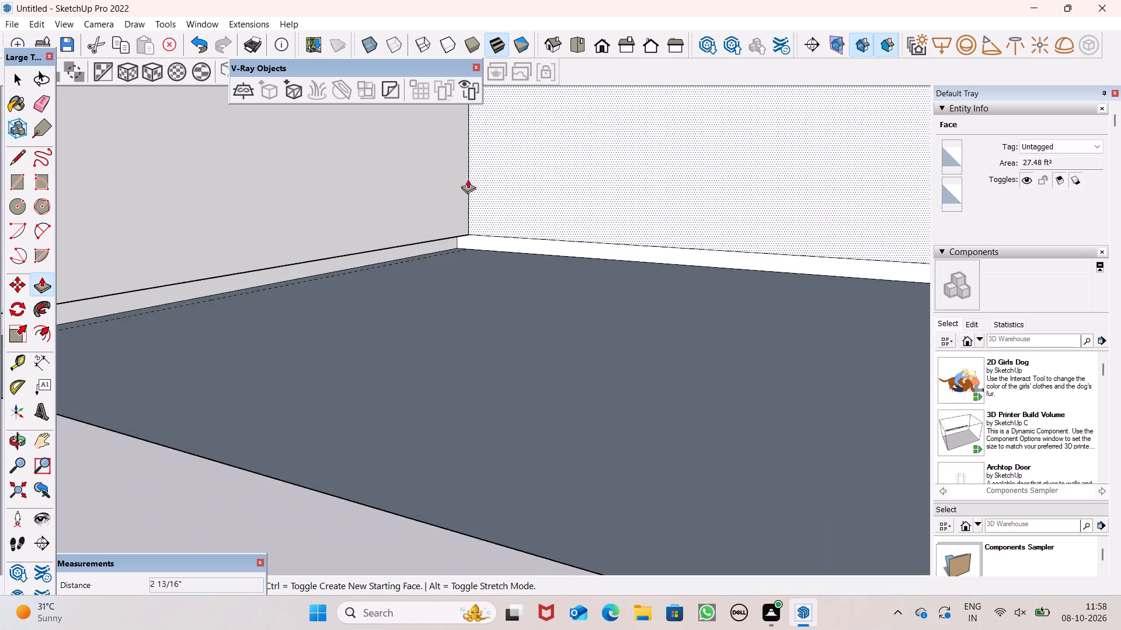
pyautogui.scroll(3, 468, 179)
pyautogui.scroll(1, 448, 286)
pyautogui.moveTo(448, 284); pyautogui.dragTo(429, 293, button='middle')
pyautogui.scroll(1, 450, 280)
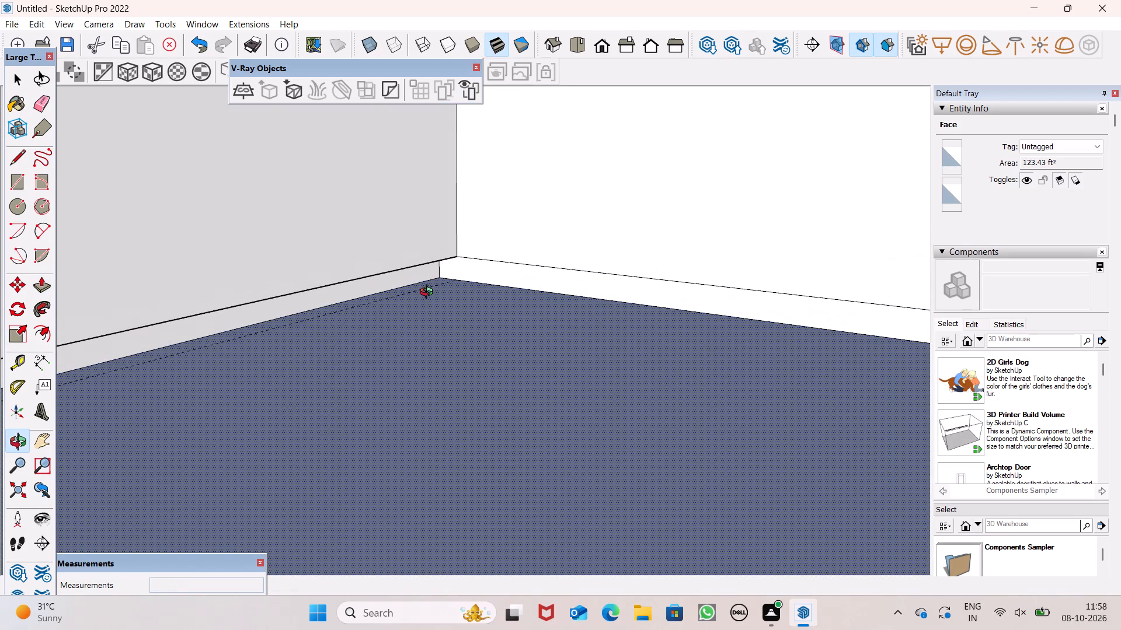
pyautogui.moveTo(429, 293); pyautogui.dragTo(431, 293, button='middle')
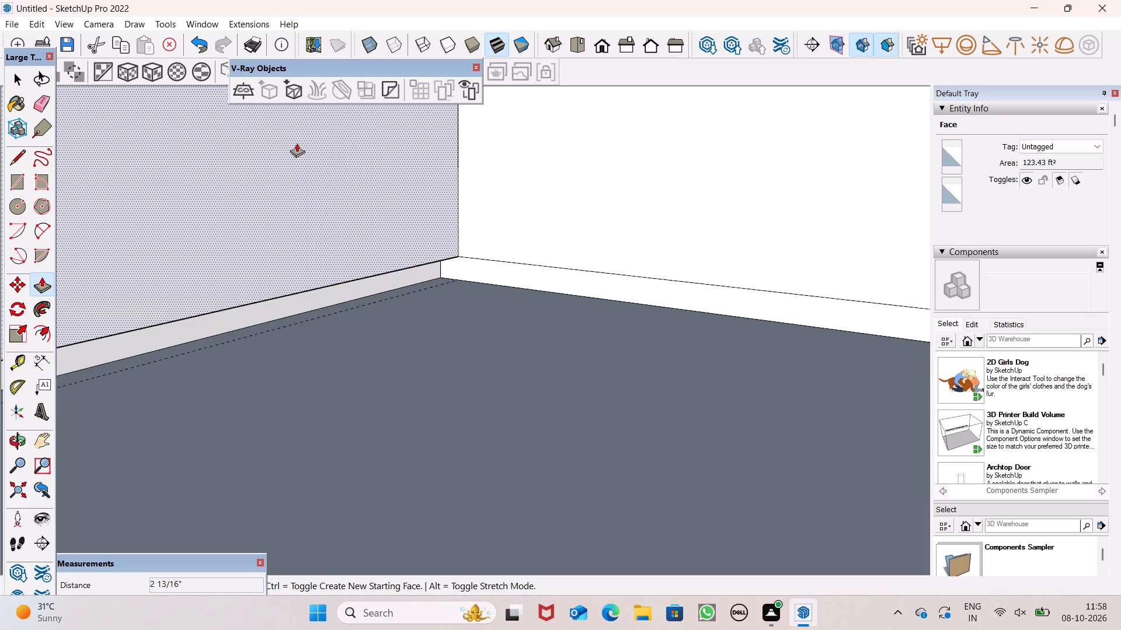
pyautogui.scroll(-4, 161, 170)
pyautogui.scroll(-4, 385, 204)
pyautogui.moveTo(401, 244); pyautogui.dragTo(415, 185, button='middle')
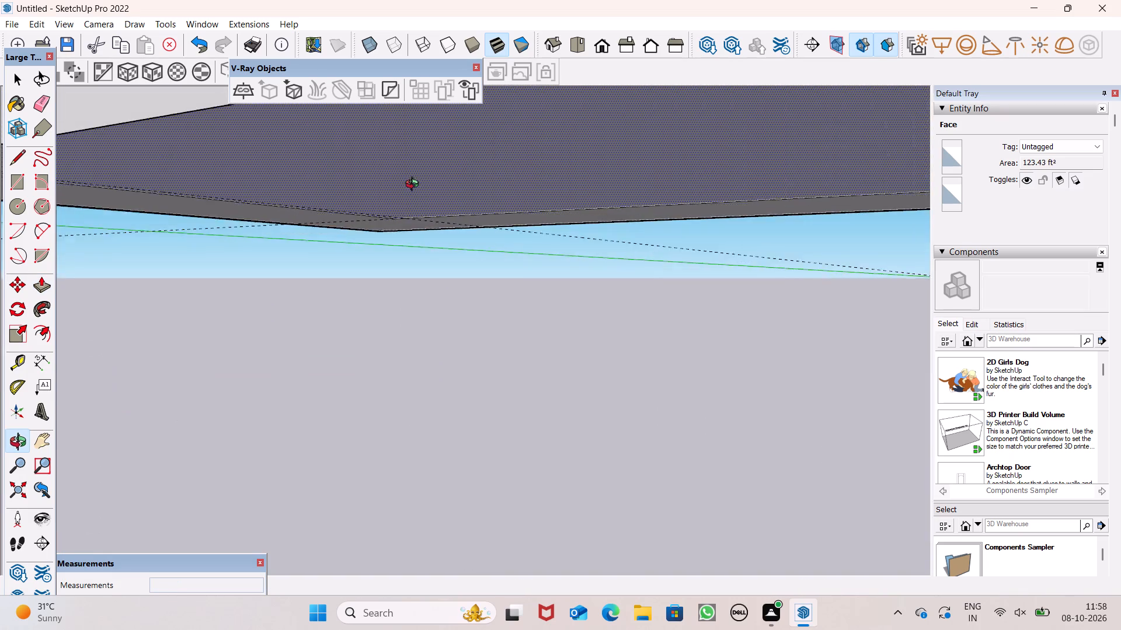
pyautogui.moveTo(415, 185); pyautogui.dragTo(493, 254, button='middle')
pyautogui.scroll(-5, 390, 223)
pyautogui.scroll(3, 429, 218)
pyautogui.moveTo(618, 251); pyautogui.dragTo(552, 269, button='middle')
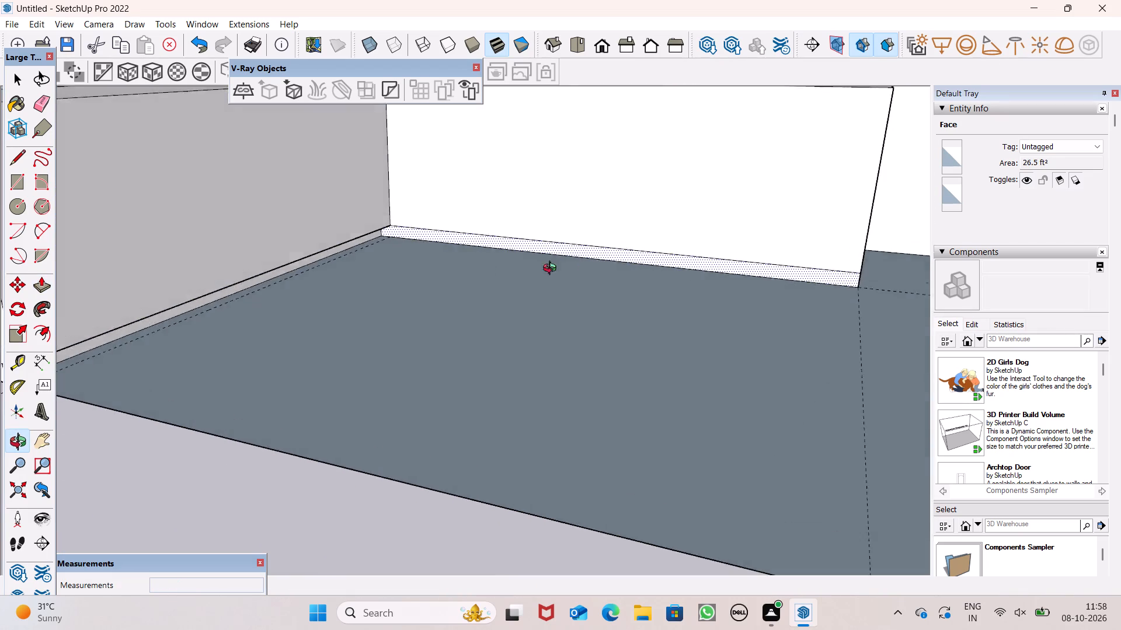
pyautogui.moveTo(552, 269); pyautogui.dragTo(391, 255, button='middle')
pyautogui.scroll(4, 465, 230)
pyautogui.scroll(-1, 465, 228)
pyautogui.scroll(7, 465, 228)
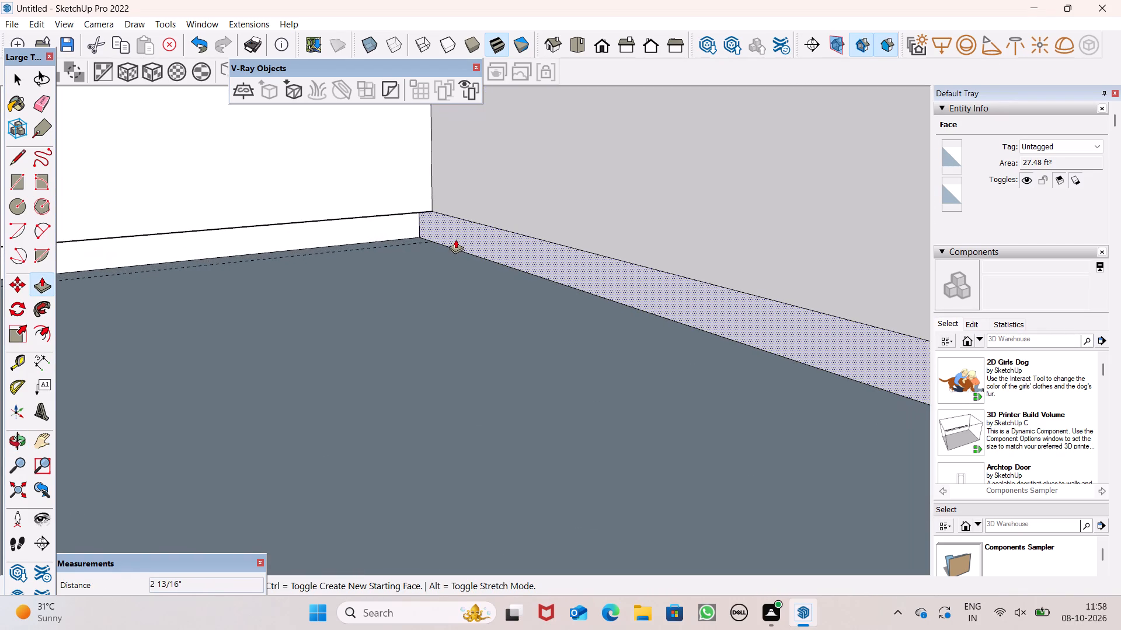
pyautogui.scroll(4, 418, 222)
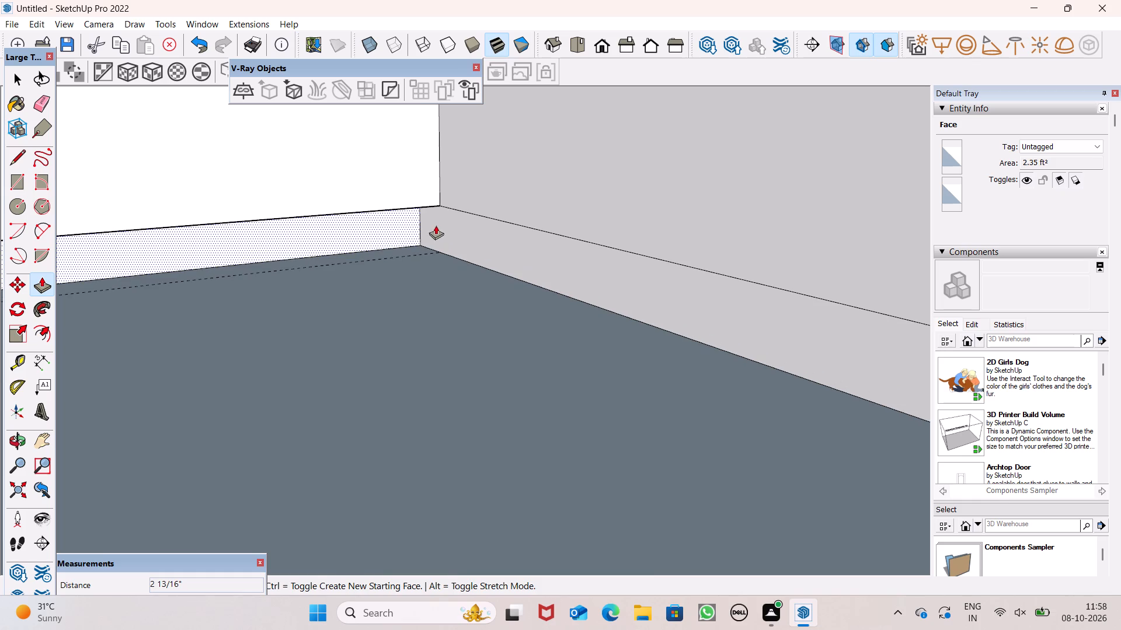
pyautogui.moveTo(443, 229); pyautogui.dragTo(523, 233)
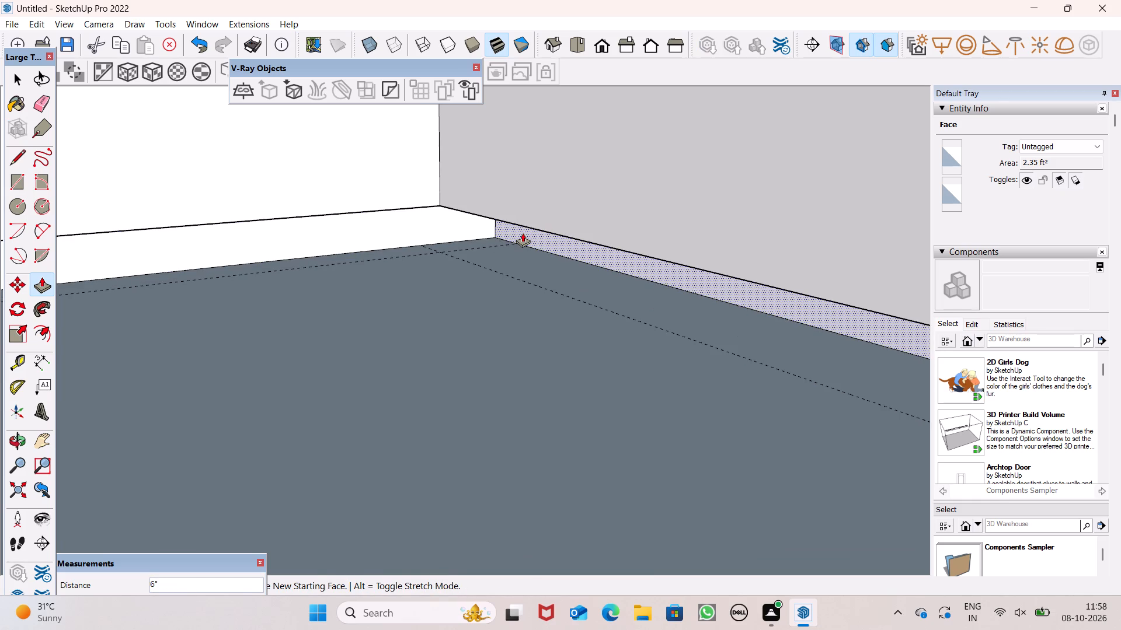
pyautogui.moveTo(523, 233); pyautogui.dragTo(476, 243)
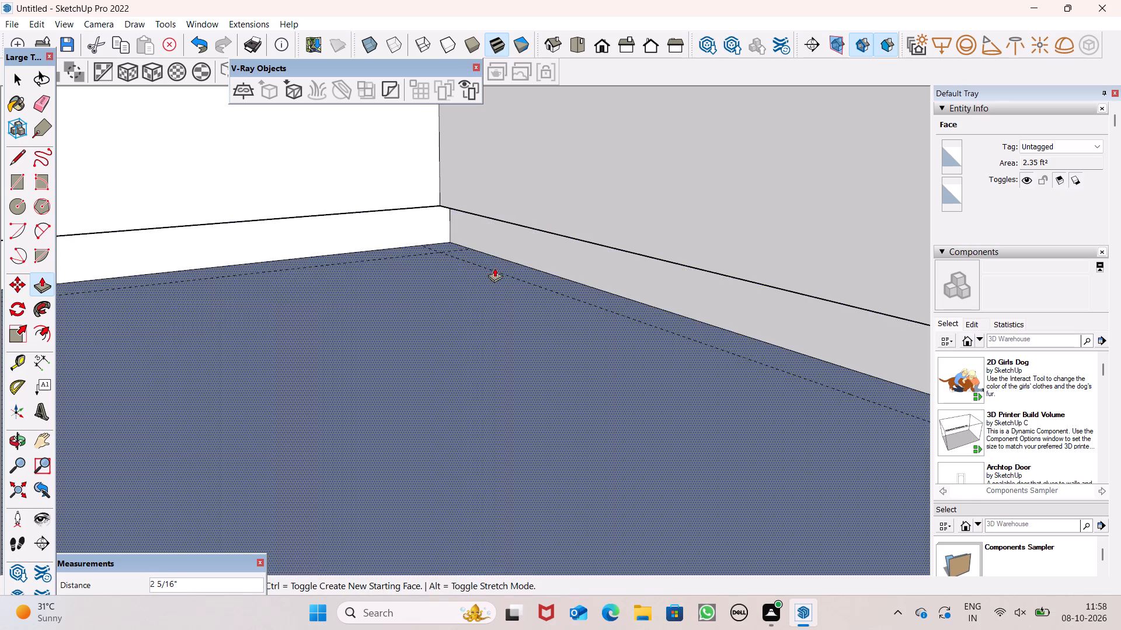
# Offset the outline of the L-shaped counter's top face slightly inward, leaving a narrow border around it.
pyautogui.moveTo(495, 268); pyautogui.dragTo(617, 262, button='middle')
pyautogui.scroll(-8, 598, 210)
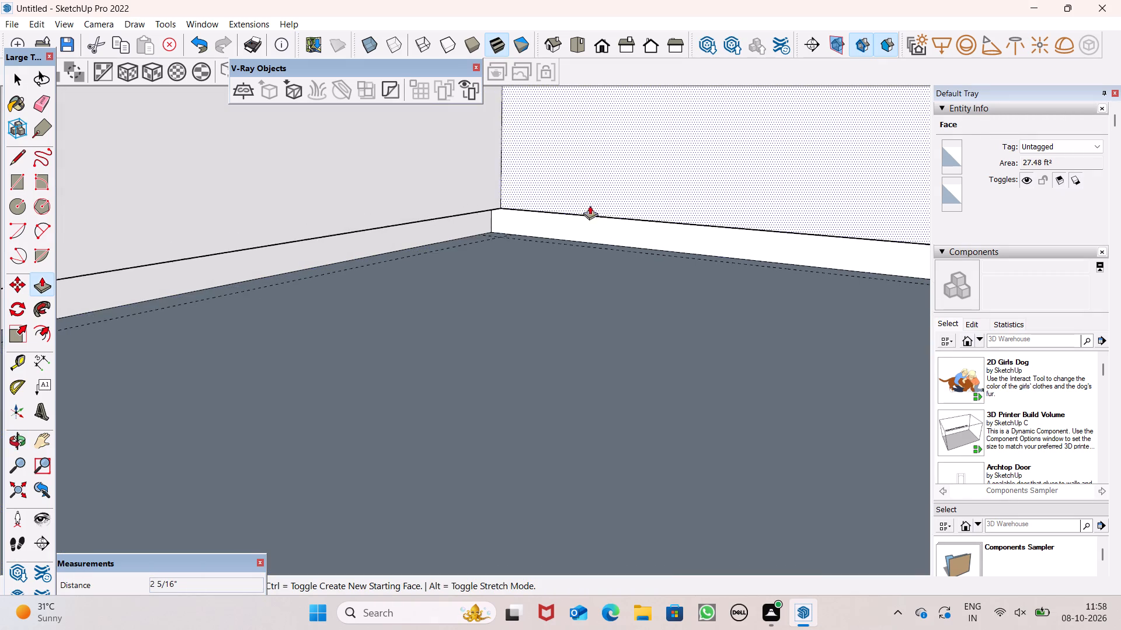
pyautogui.scroll(-11, 590, 205)
pyautogui.scroll(1, 544, 212)
pyautogui.scroll(-1, 544, 215)
pyautogui.moveTo(559, 251); pyautogui.dragTo(542, 313, button='middle')
pyautogui.scroll(-3, 479, 283)
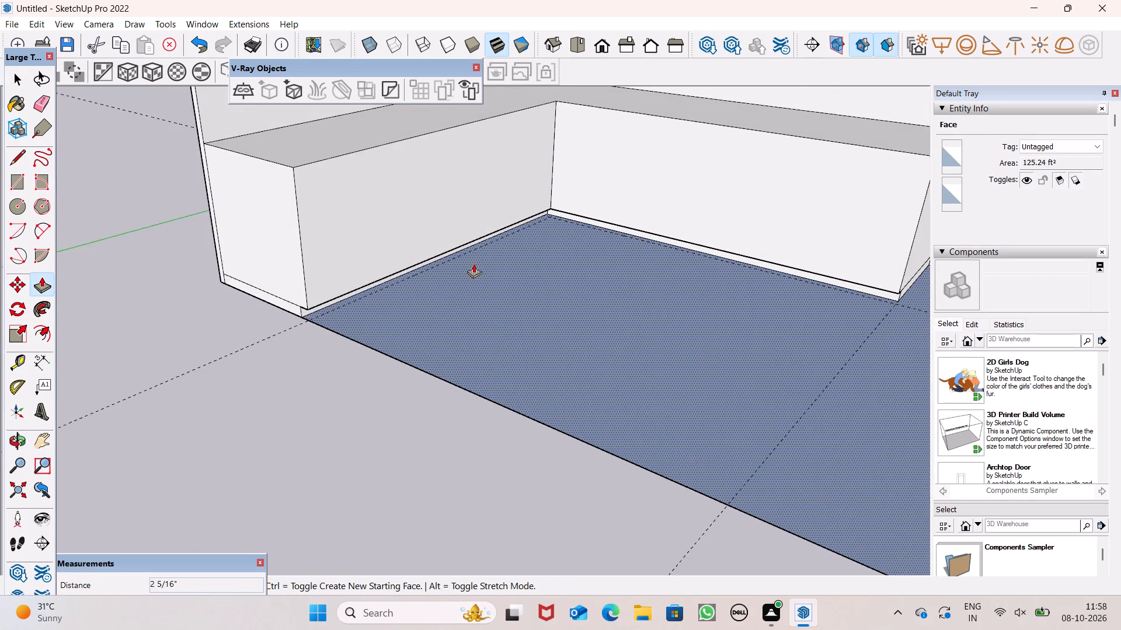
pyautogui.scroll(-2, 474, 264)
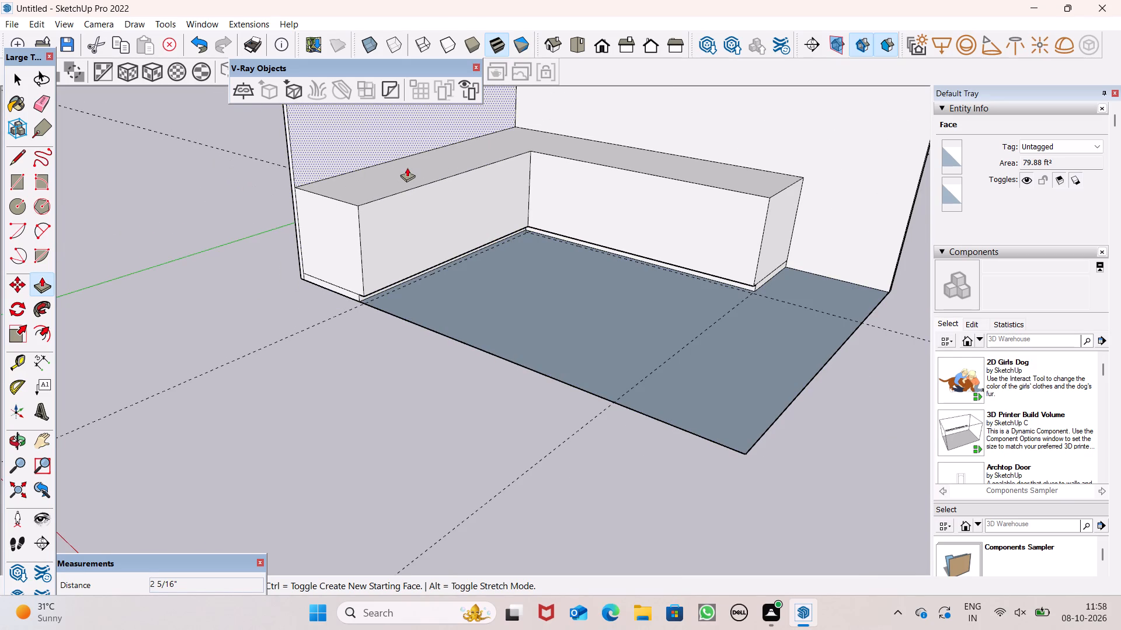
pyautogui.scroll(-3, 386, 206)
pyautogui.moveTo(398, 219); pyautogui.dragTo(362, 311, button='middle')
pyautogui.scroll(4, 376, 197)
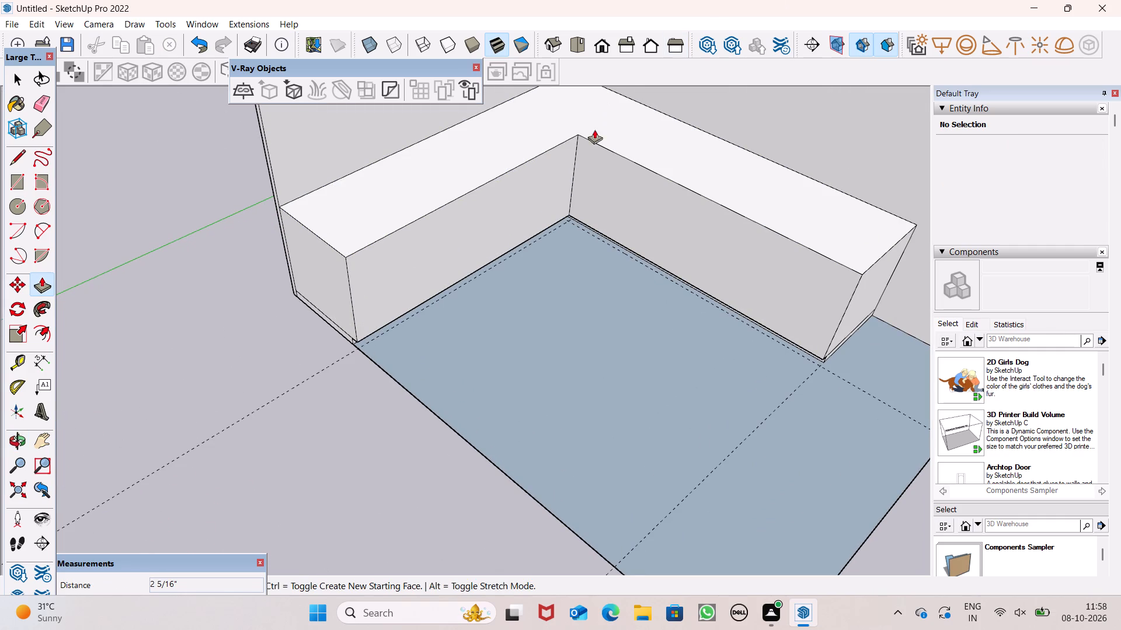
pyautogui.click(40, 293)
pyautogui.scroll(3, 329, 188)
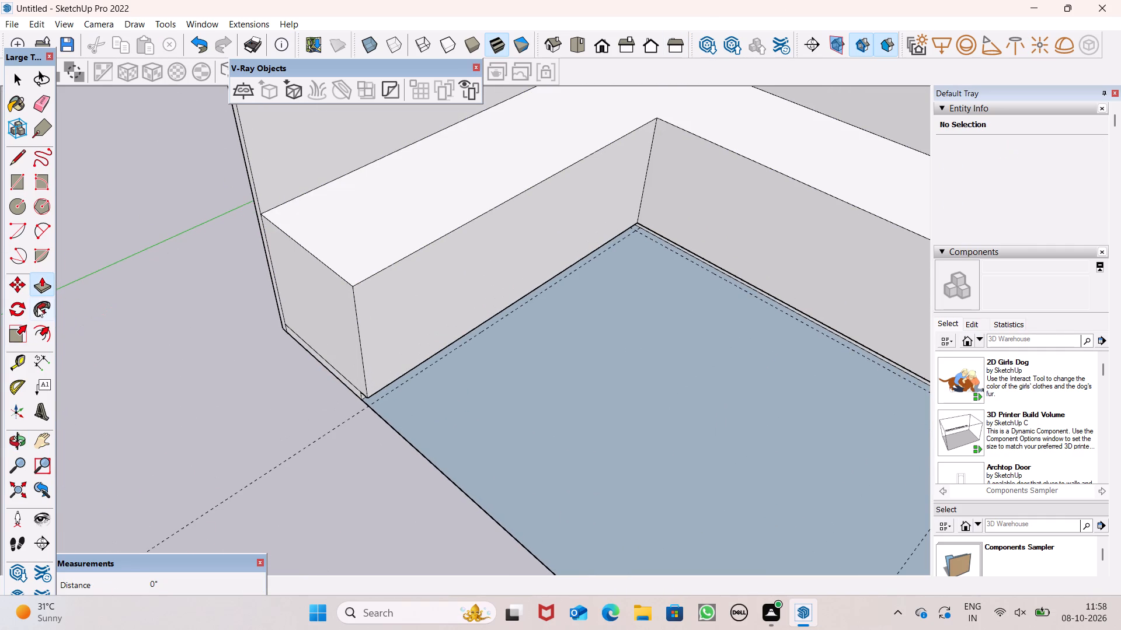
pyautogui.click(36, 327)
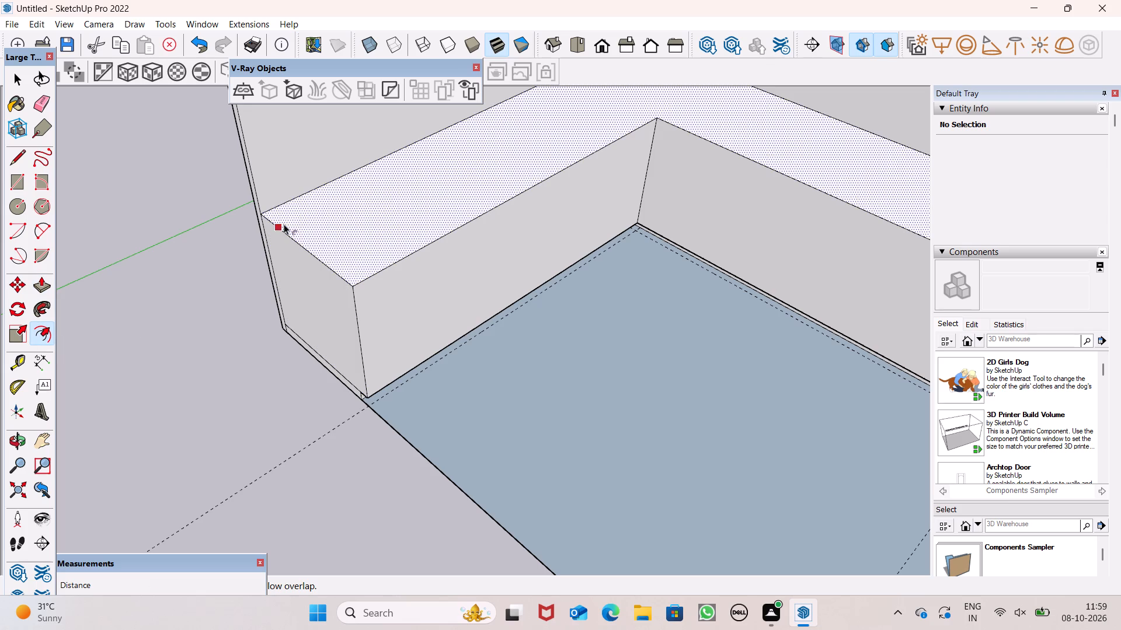
pyautogui.moveTo(290, 209); pyautogui.dragTo(286, 209)
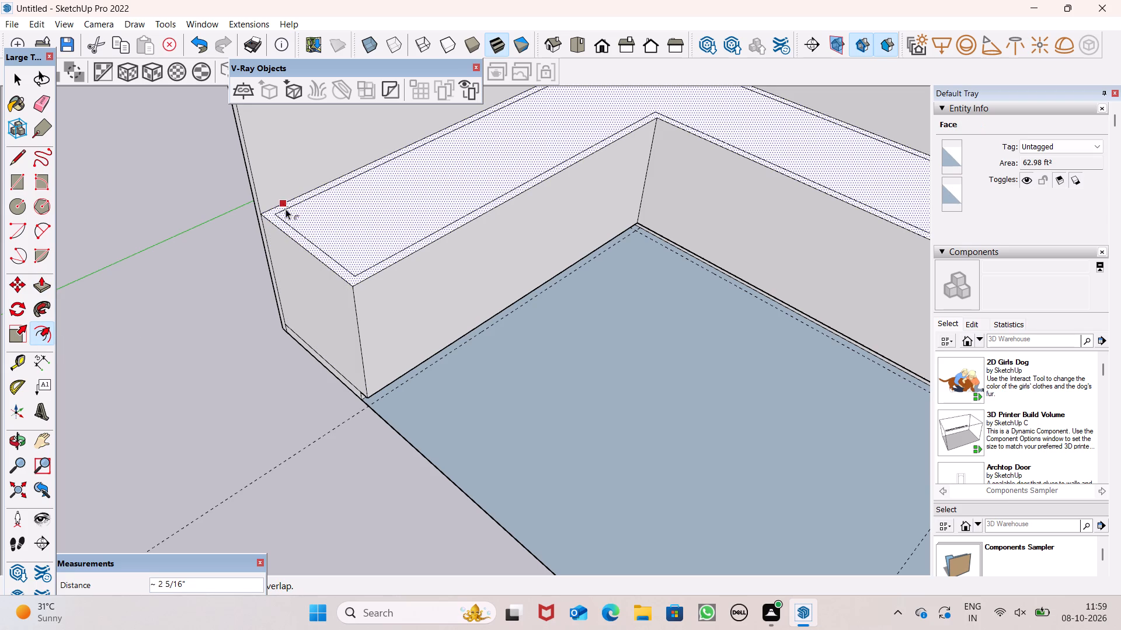
pyautogui.moveTo(286, 209); pyautogui.dragTo(278, 209)
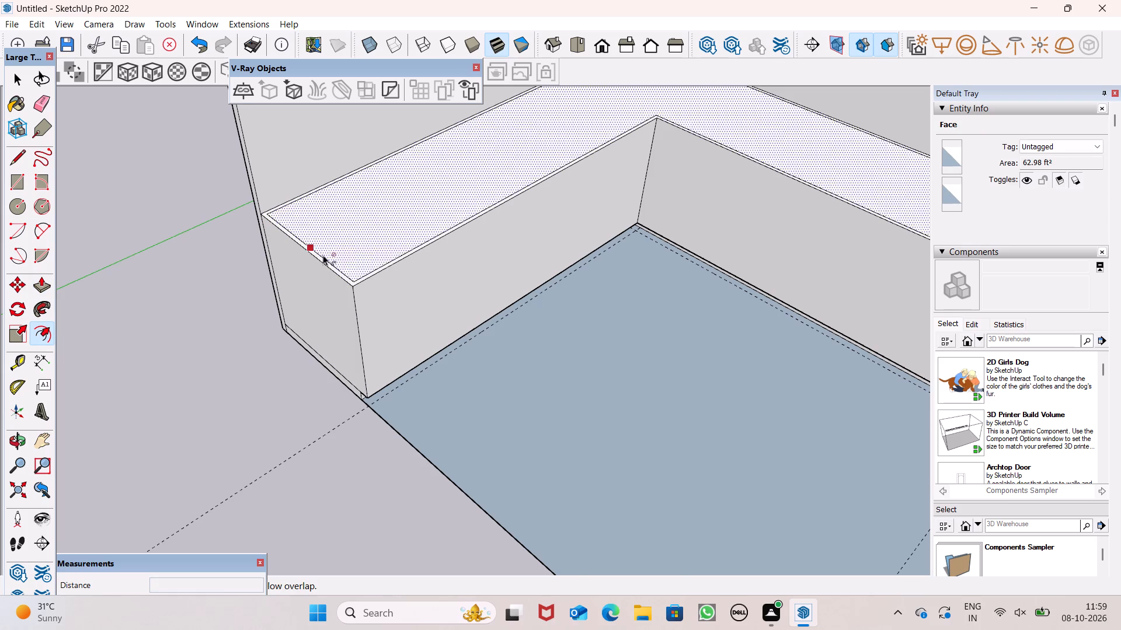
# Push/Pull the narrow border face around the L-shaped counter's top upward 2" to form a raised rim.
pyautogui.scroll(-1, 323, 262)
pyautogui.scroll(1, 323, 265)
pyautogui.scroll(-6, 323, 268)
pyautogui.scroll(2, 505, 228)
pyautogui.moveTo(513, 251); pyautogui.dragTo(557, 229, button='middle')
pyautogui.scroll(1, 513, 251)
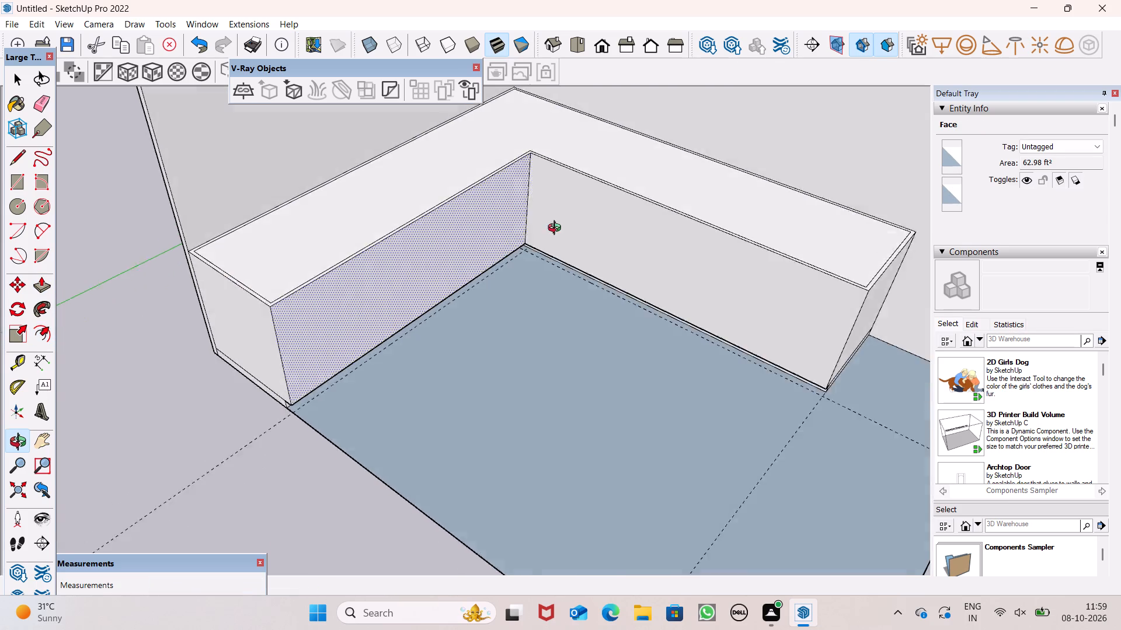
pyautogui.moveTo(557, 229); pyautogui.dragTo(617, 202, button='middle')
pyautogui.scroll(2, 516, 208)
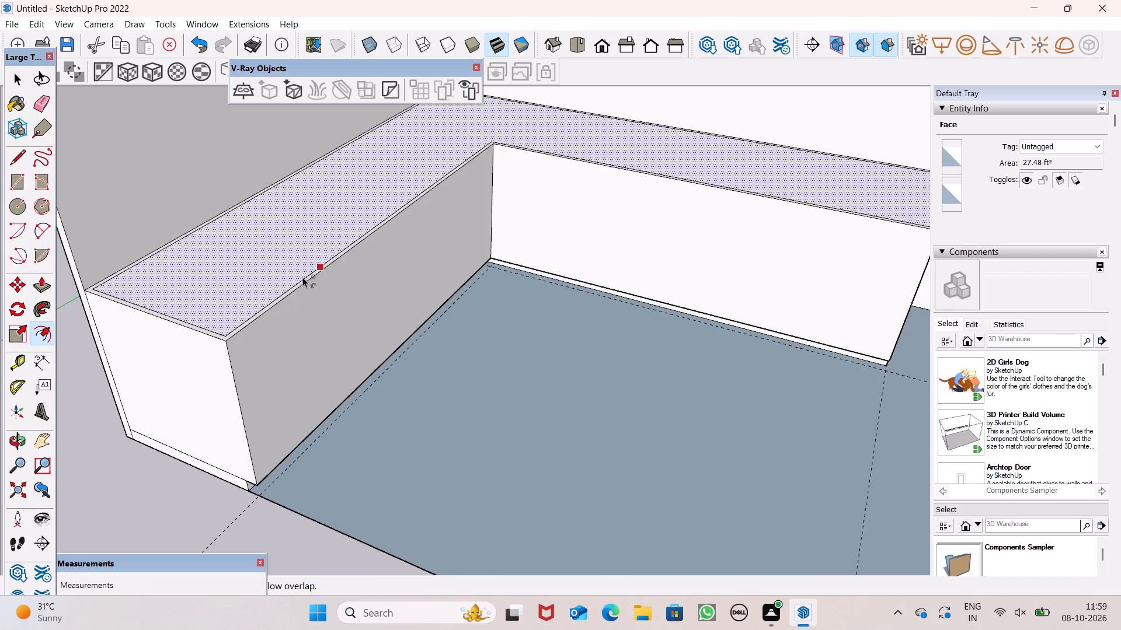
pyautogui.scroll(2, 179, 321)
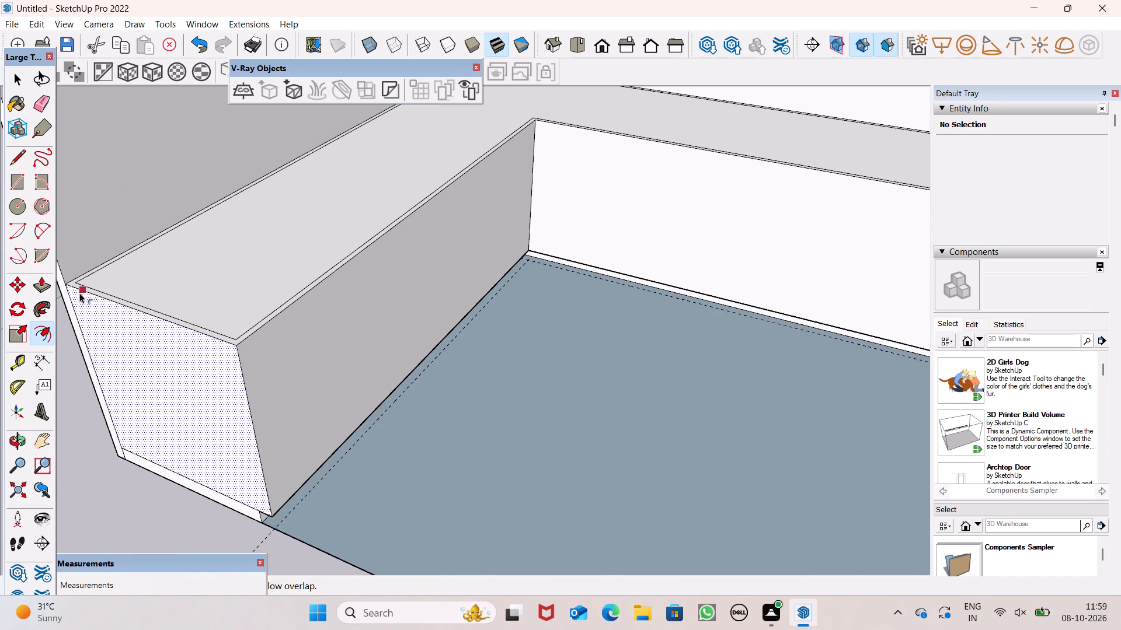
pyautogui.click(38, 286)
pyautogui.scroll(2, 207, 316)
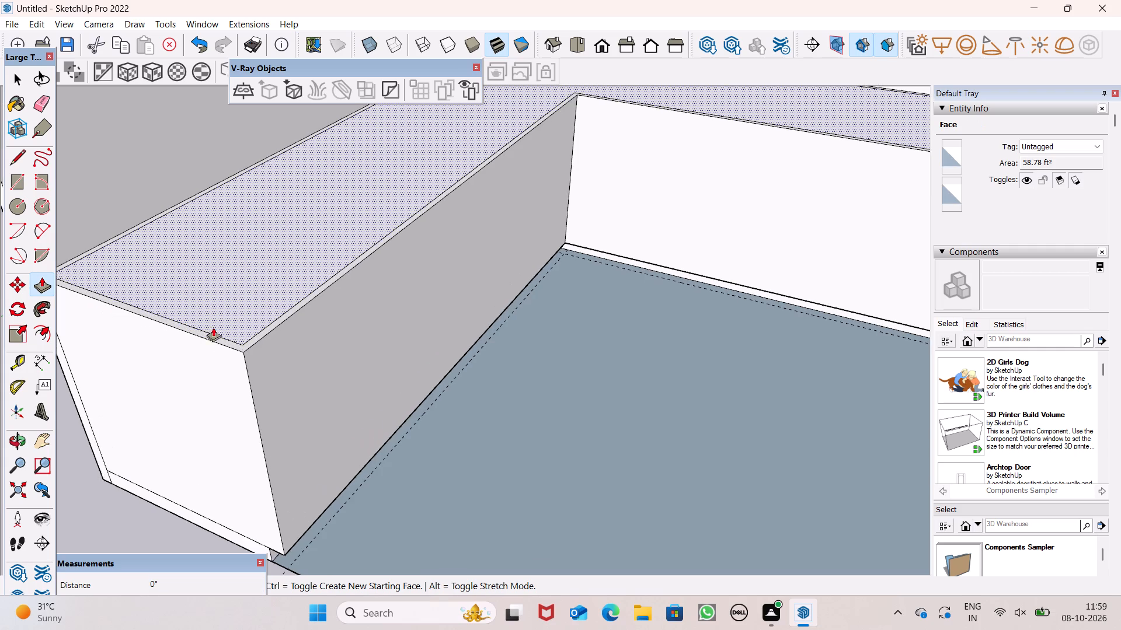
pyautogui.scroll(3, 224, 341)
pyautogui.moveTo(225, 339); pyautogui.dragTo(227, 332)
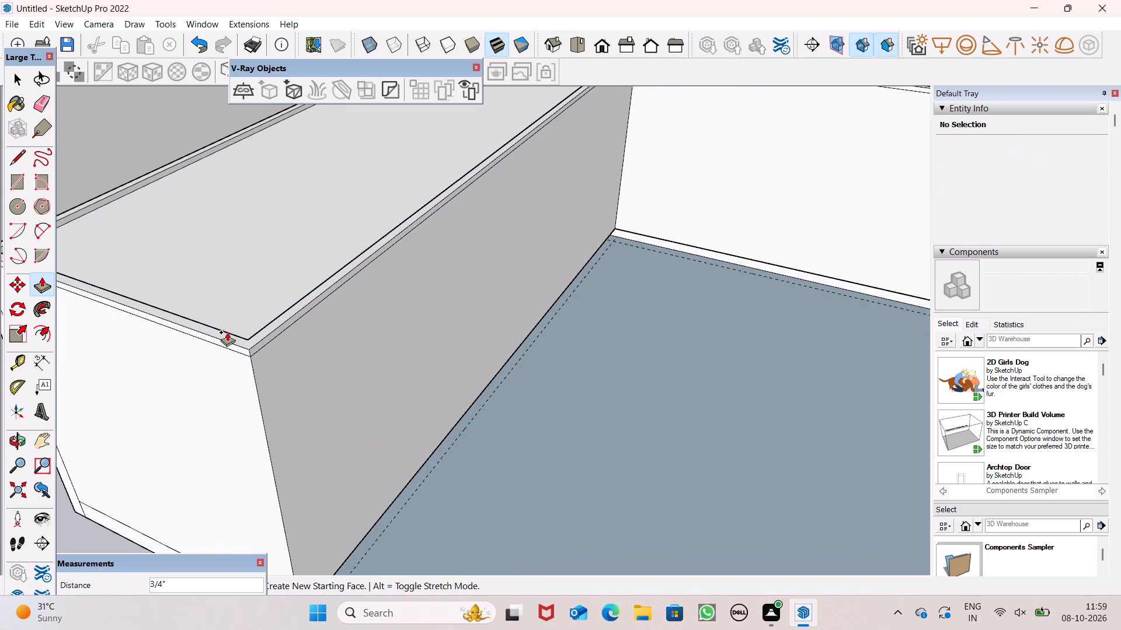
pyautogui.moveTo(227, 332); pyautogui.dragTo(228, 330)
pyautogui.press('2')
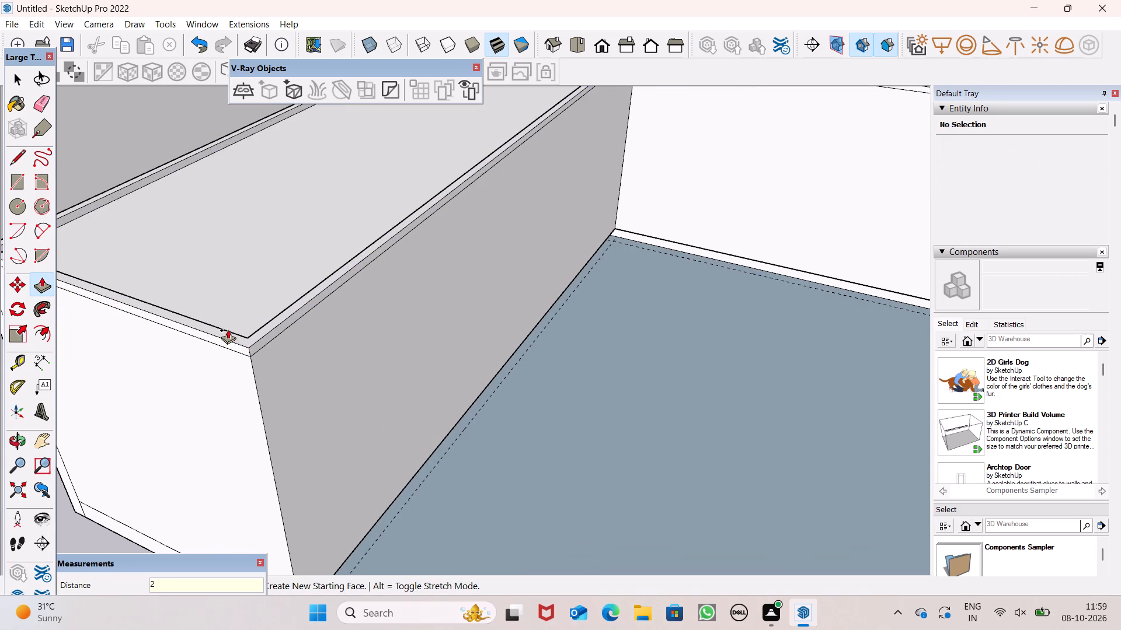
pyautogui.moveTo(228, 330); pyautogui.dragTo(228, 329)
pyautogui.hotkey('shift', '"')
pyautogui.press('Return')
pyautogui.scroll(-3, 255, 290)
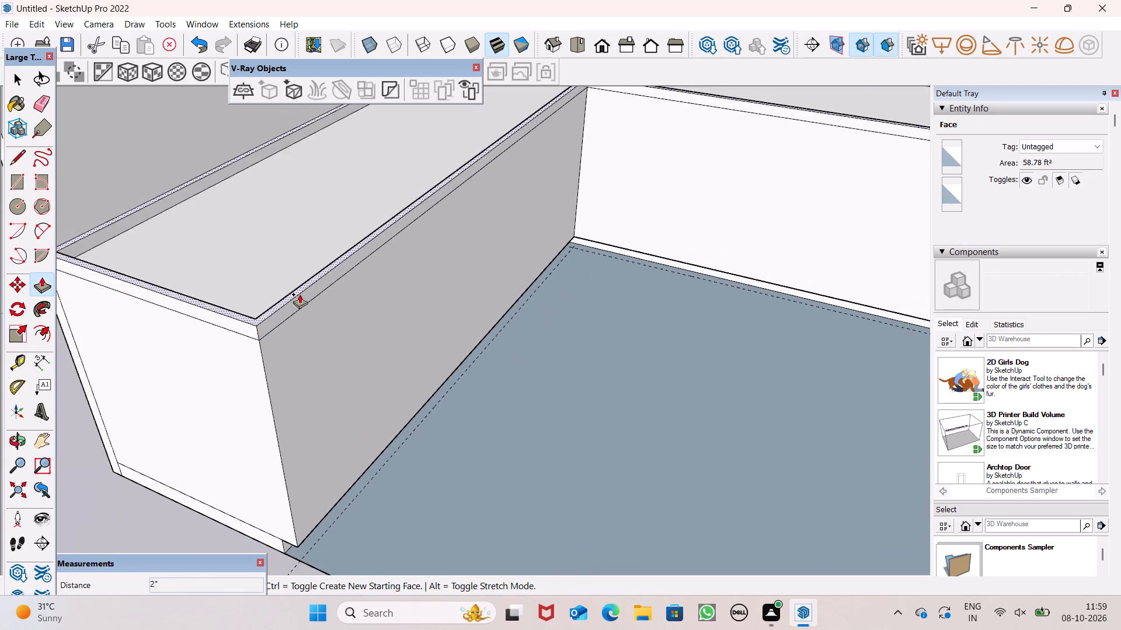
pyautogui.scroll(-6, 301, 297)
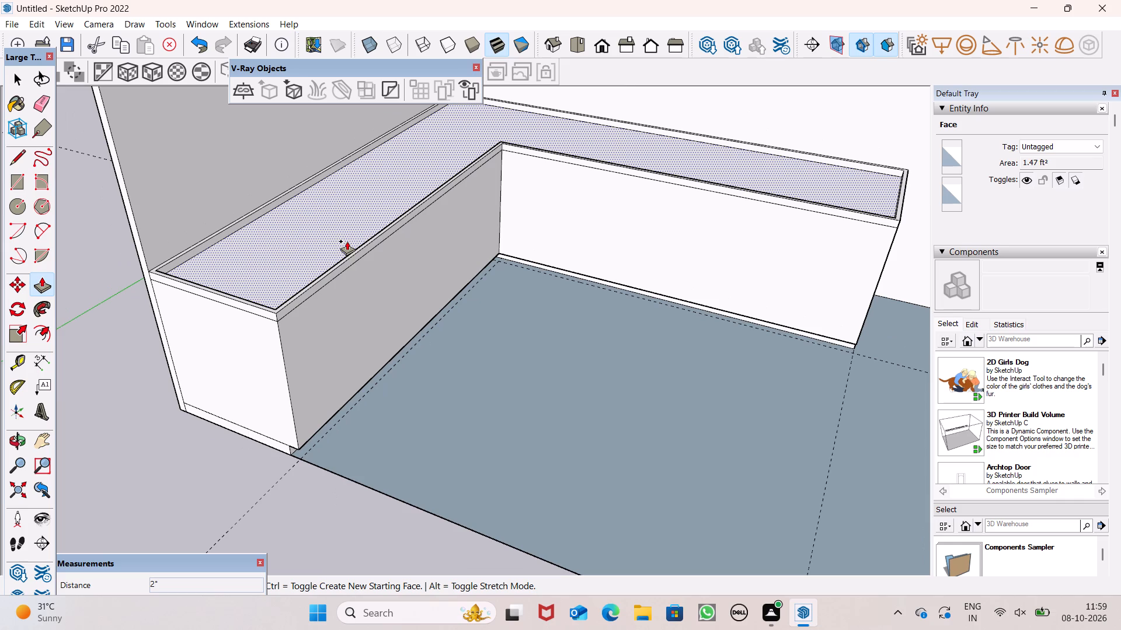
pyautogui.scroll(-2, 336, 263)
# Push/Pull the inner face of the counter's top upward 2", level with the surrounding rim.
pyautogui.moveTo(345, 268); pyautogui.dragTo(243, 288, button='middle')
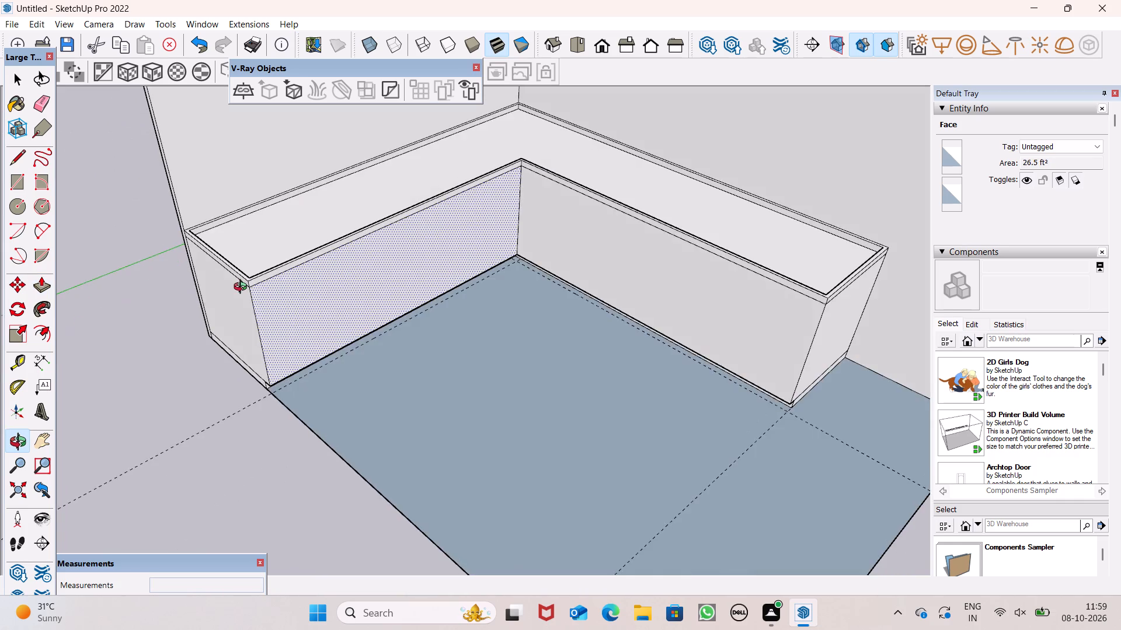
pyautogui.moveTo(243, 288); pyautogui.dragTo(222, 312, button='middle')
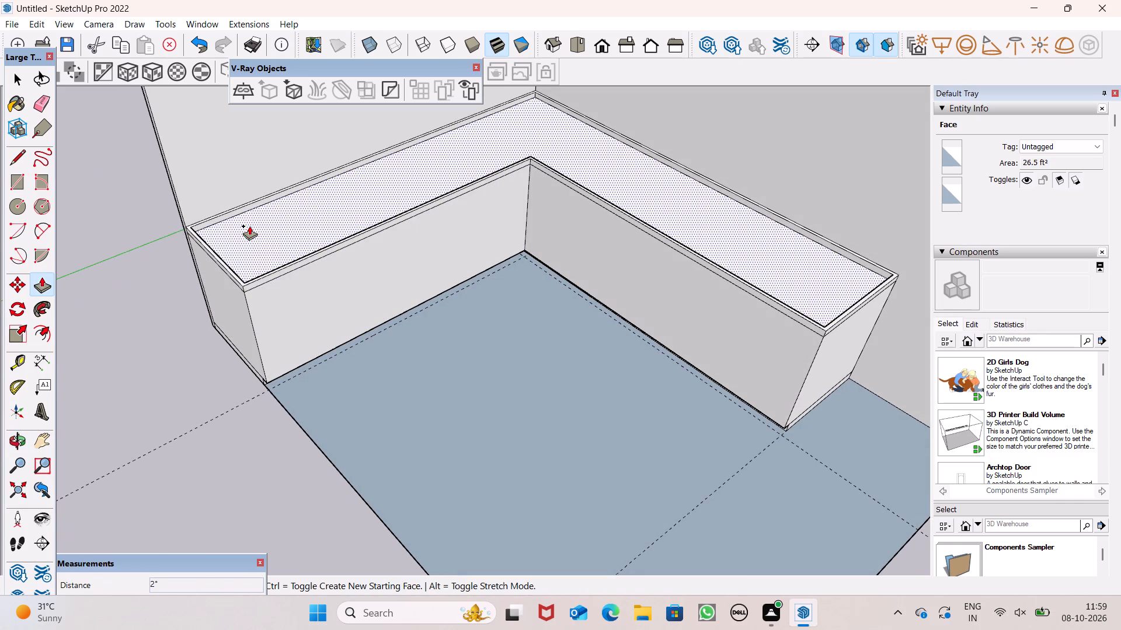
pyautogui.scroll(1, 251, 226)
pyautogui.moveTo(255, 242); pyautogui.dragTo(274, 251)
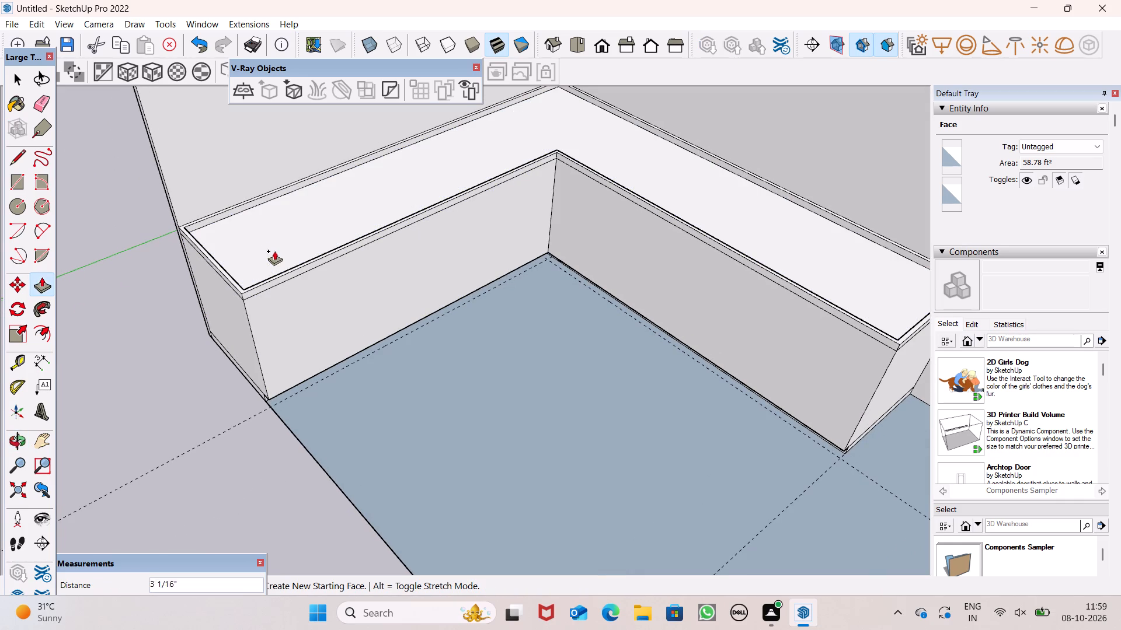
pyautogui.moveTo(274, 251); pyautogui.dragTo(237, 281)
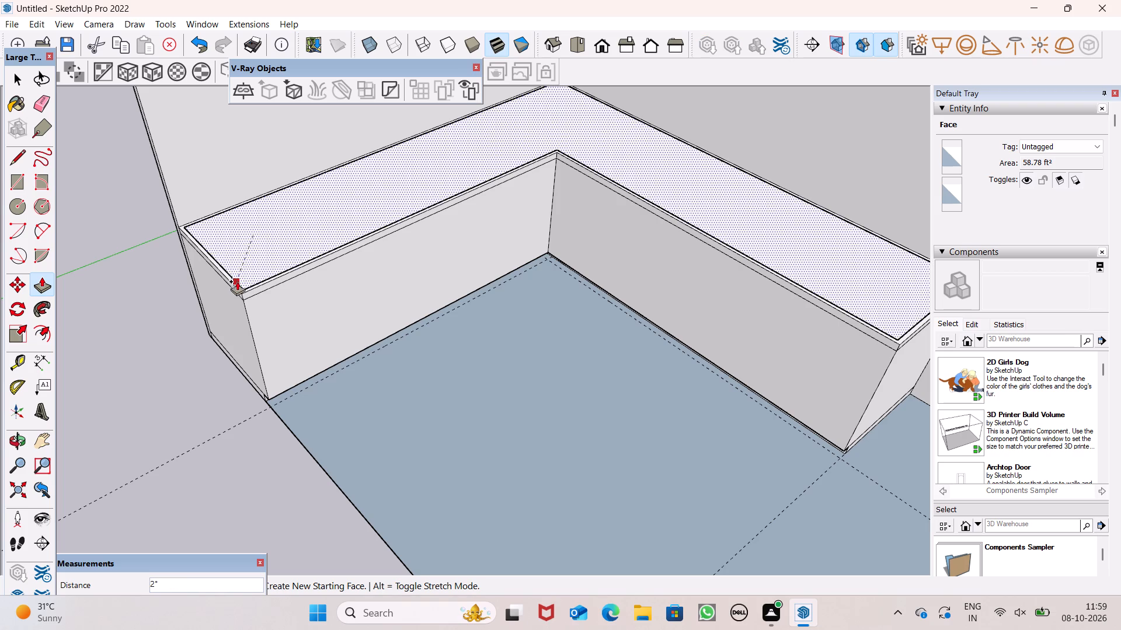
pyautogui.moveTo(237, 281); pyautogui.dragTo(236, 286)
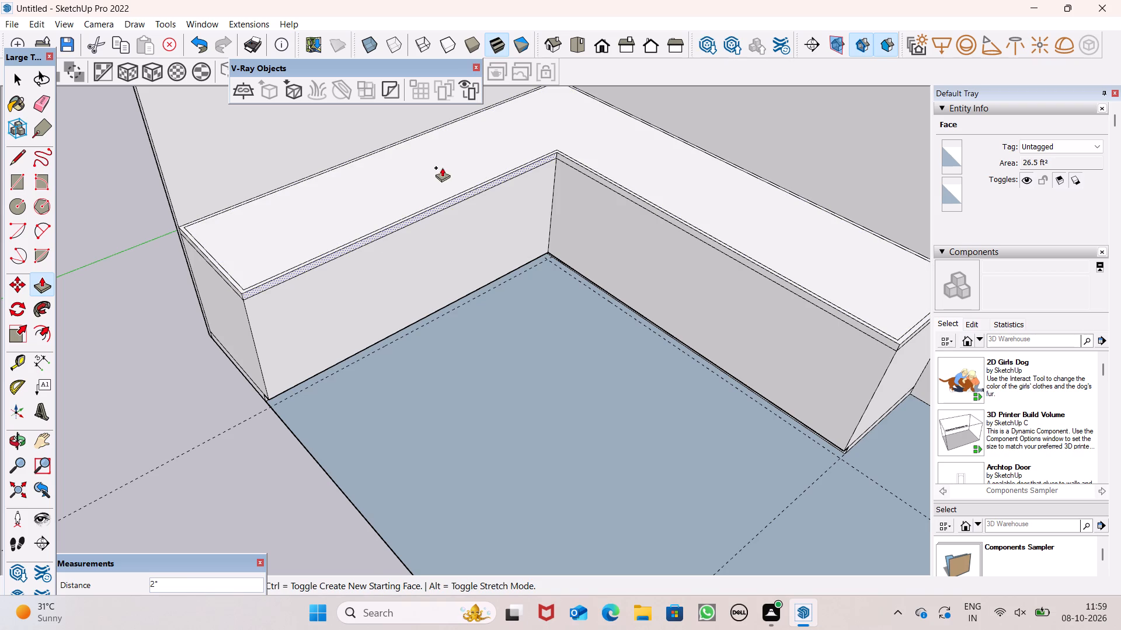
# Examine the L-shaped counter's top edge, inner corner and recessed base from several angles.
pyautogui.scroll(1, 559, 171)
pyautogui.moveTo(566, 164); pyautogui.dragTo(509, 97, button='middle')
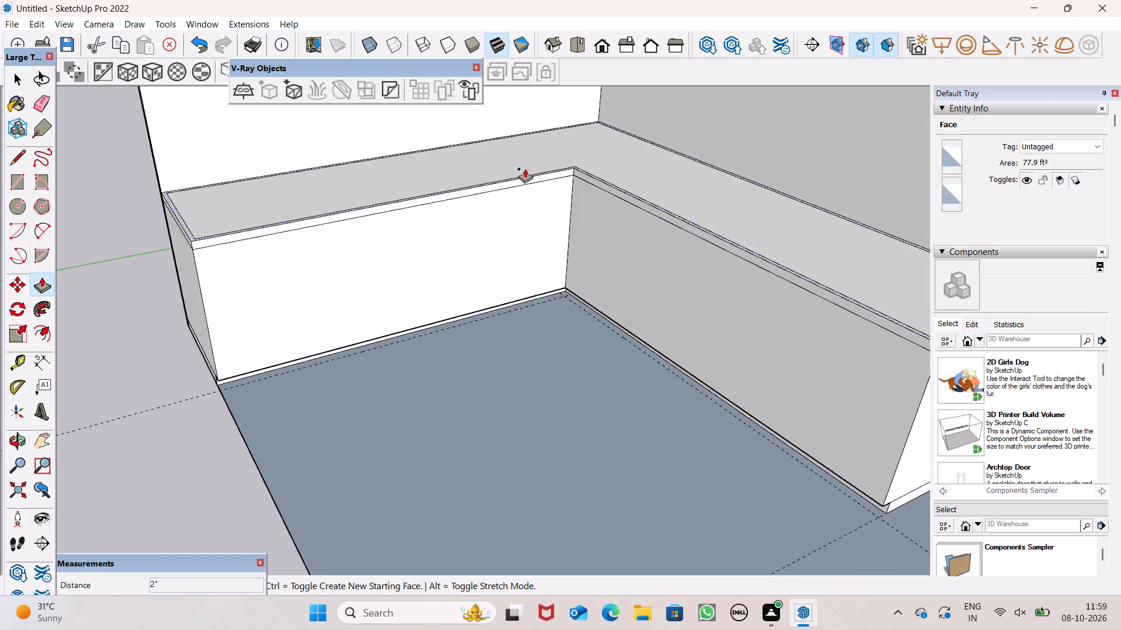
pyautogui.scroll(1, 491, 179)
pyautogui.scroll(-3, 485, 158)
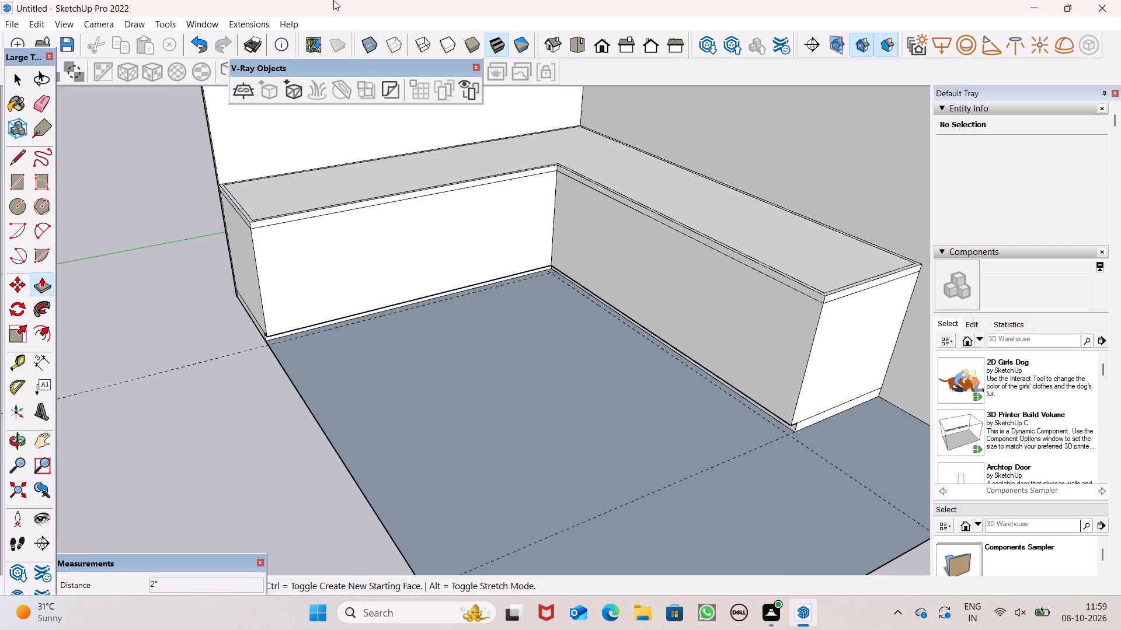
pyautogui.moveTo(388, 224); pyautogui.dragTo(499, 230, button='middle')
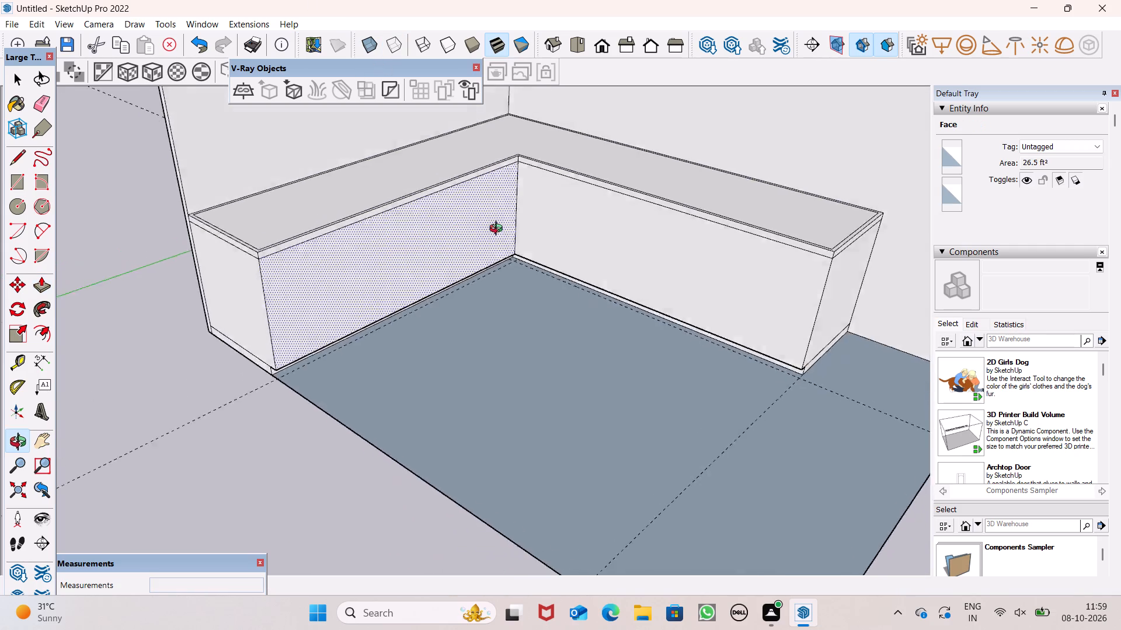
pyautogui.moveTo(499, 230); pyautogui.dragTo(621, 230, button='middle')
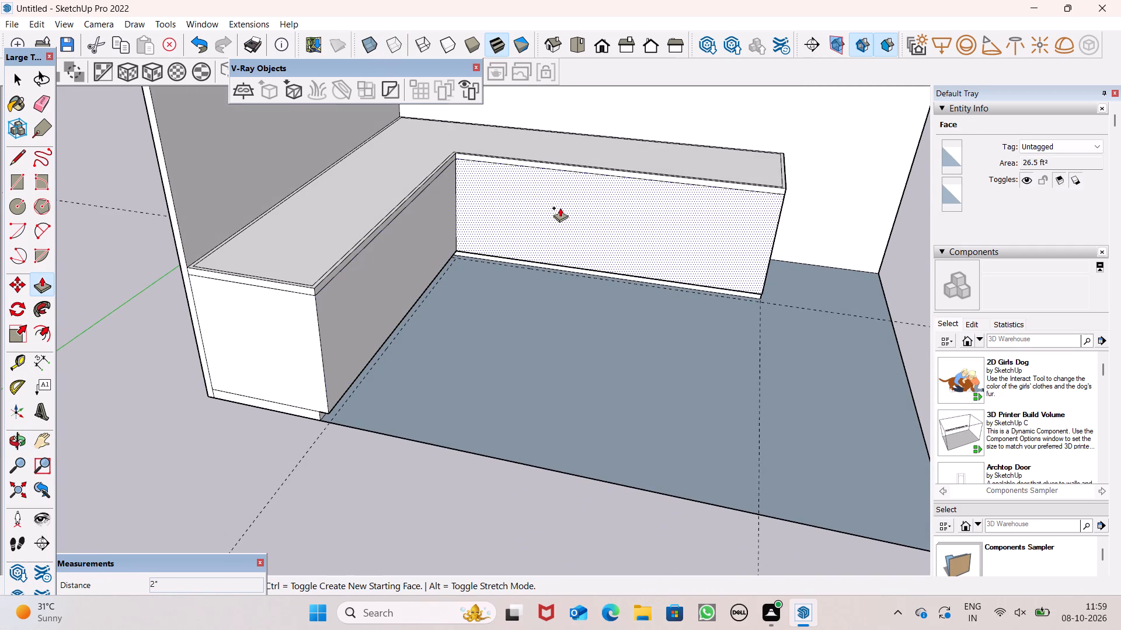
pyautogui.scroll(-3, 492, 211)
pyautogui.moveTo(474, 237); pyautogui.dragTo(379, 362, button='middle')
pyautogui.scroll(1, 467, 285)
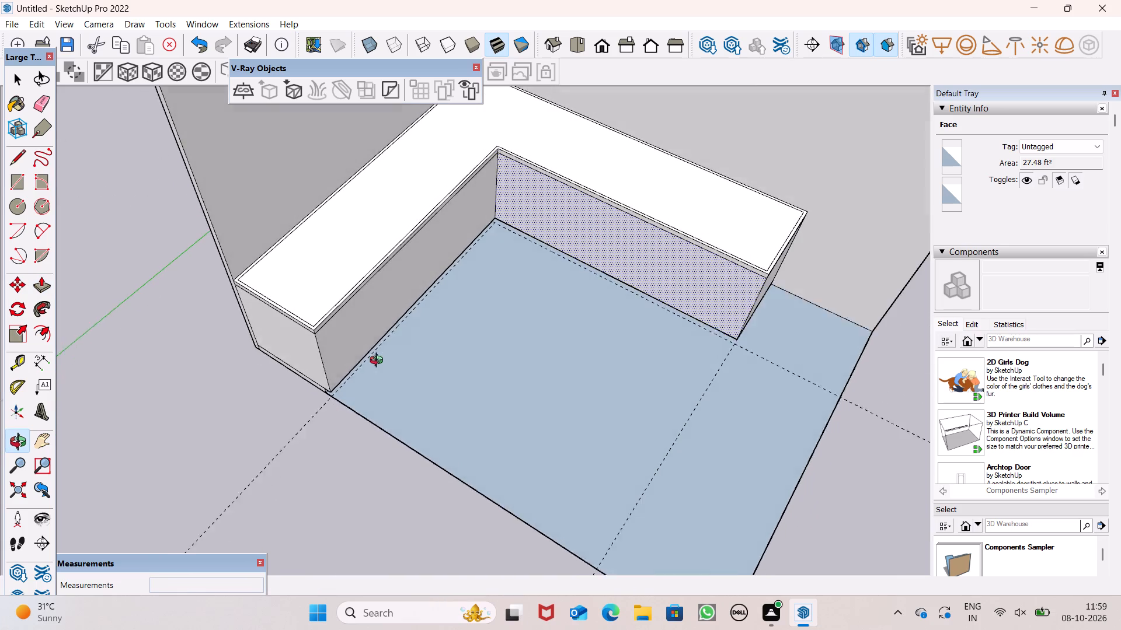
pyautogui.moveTo(379, 362); pyautogui.dragTo(443, 228, button='middle')
pyautogui.scroll(2, 403, 226)
pyautogui.scroll(-1, 400, 230)
pyautogui.scroll(1, 398, 233)
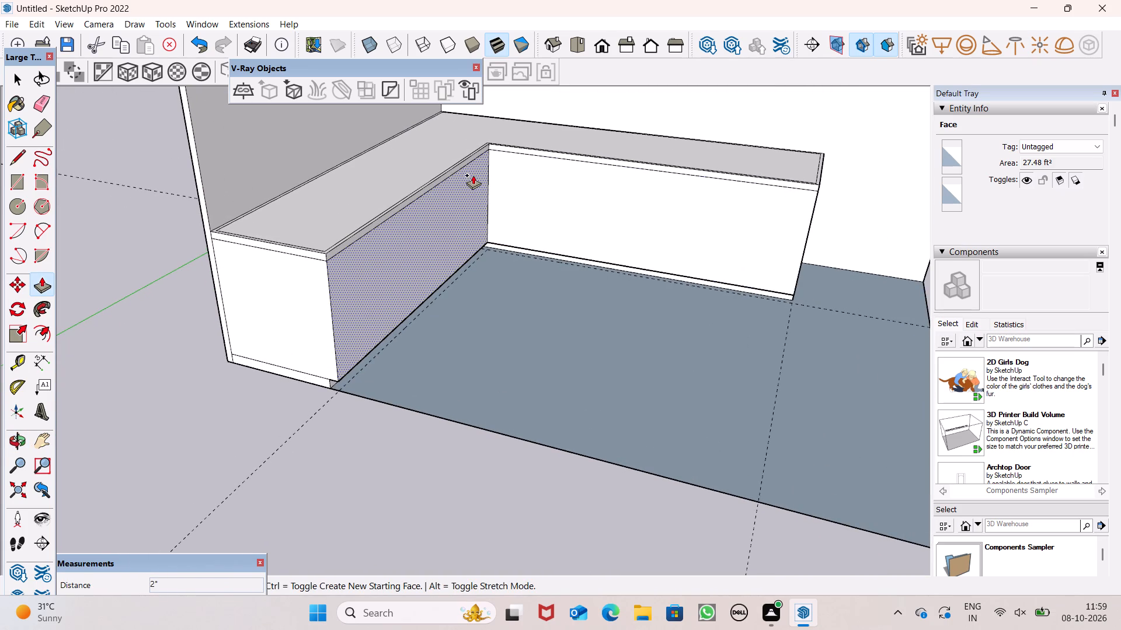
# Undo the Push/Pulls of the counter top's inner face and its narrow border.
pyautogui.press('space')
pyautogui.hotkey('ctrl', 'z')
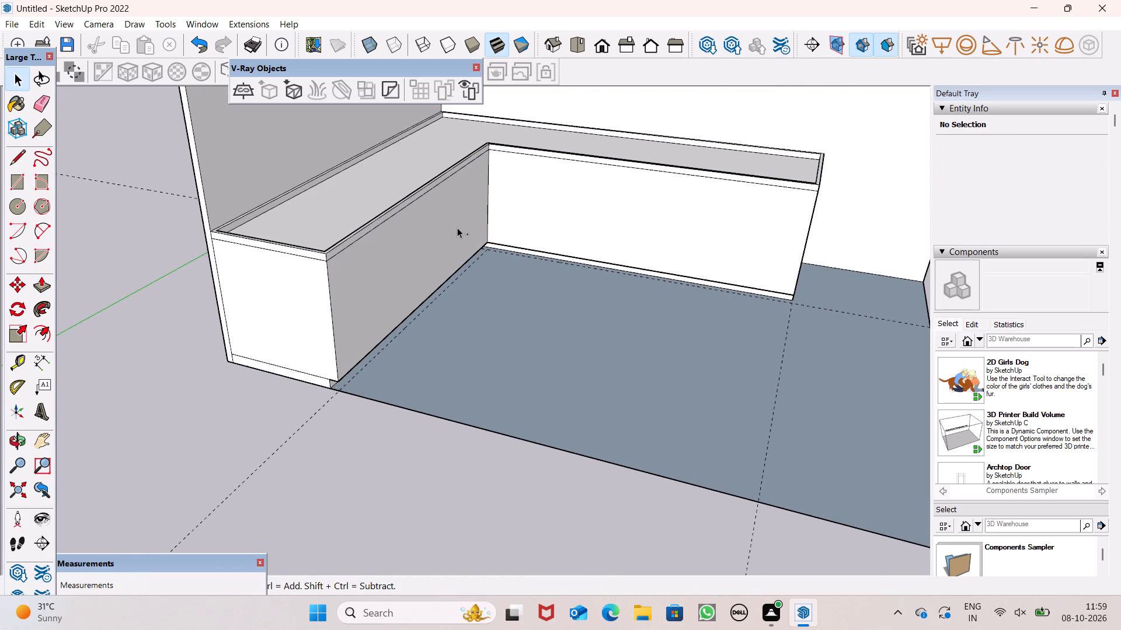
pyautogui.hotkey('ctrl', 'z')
# Undo the counter top's offset outline and the recess of the base strip under the second counter leg.
pyautogui.scroll(-3, 485, 206)
pyautogui.moveTo(490, 202); pyautogui.dragTo(493, 207, button='middle')
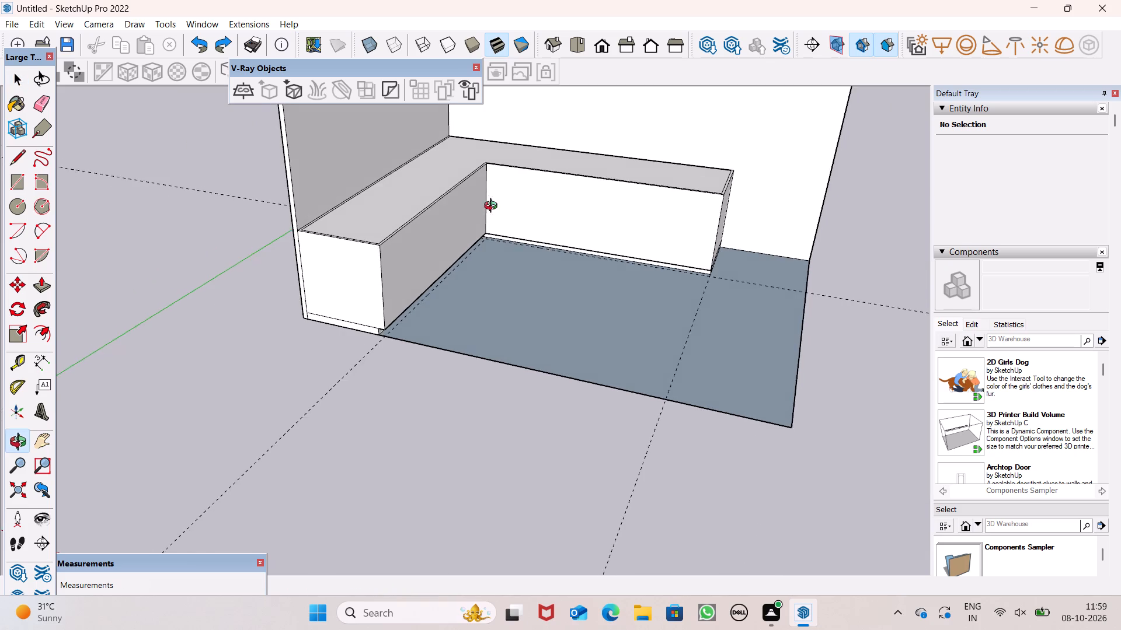
pyautogui.moveTo(493, 207); pyautogui.dragTo(481, 249, button='middle')
pyautogui.hotkey('ctrl', 'z')
pyautogui.scroll(-2, 539, 198)
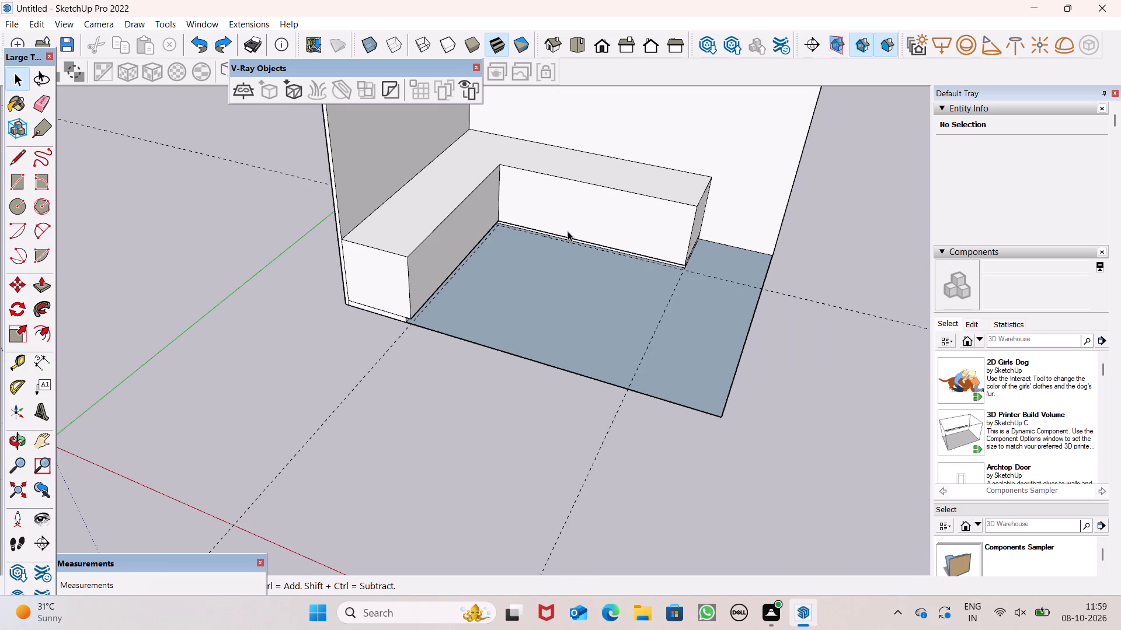
pyautogui.moveTo(566, 229); pyautogui.dragTo(411, 134, button='middle')
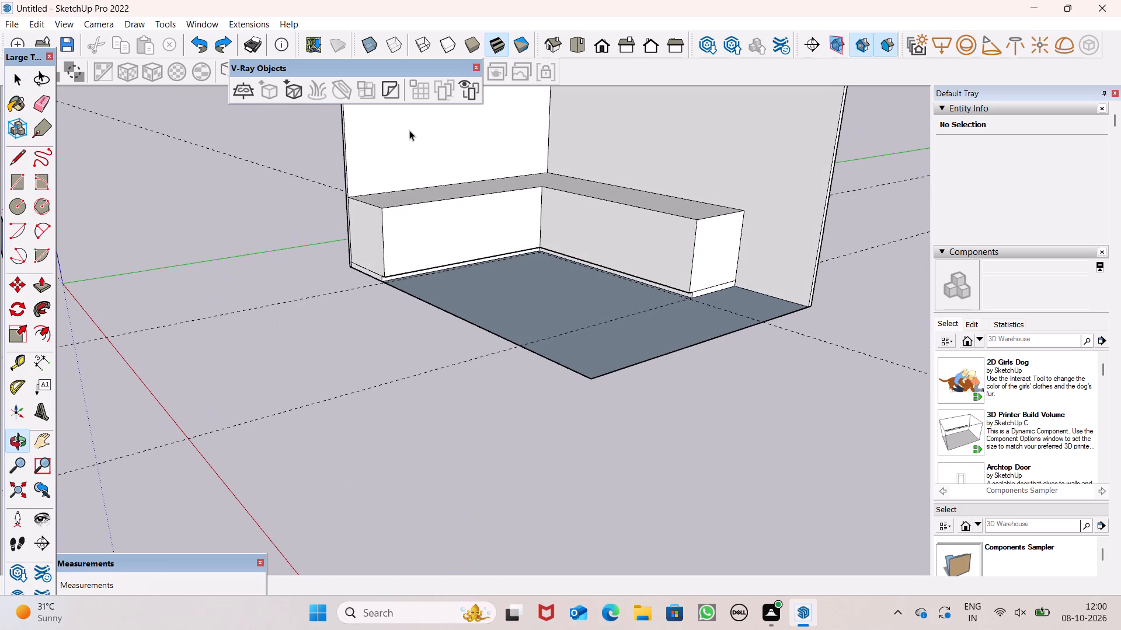
pyautogui.hotkey('ctrl', 'z')
# Push/Pull the base strip face under the second counter leg inward about 2 1/2" to recess it again.
pyautogui.scroll(1, 601, 303)
pyautogui.moveTo(610, 310); pyautogui.dragTo(626, 260, button='middle')
pyautogui.scroll(2, 625, 257)
pyautogui.scroll(-1, 625, 256)
pyautogui.scroll(5, 625, 255)
pyautogui.scroll(-1, 605, 257)
pyautogui.scroll(1, 605, 257)
pyautogui.moveTo(596, 269); pyautogui.dragTo(605, 306, button='middle')
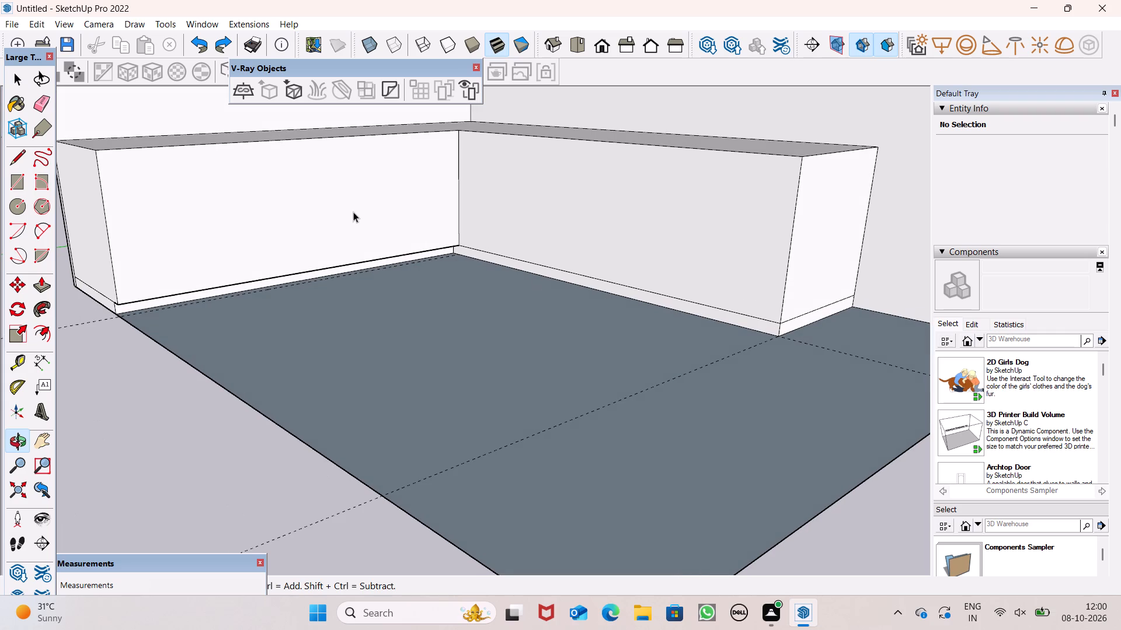
pyautogui.click(34, 286)
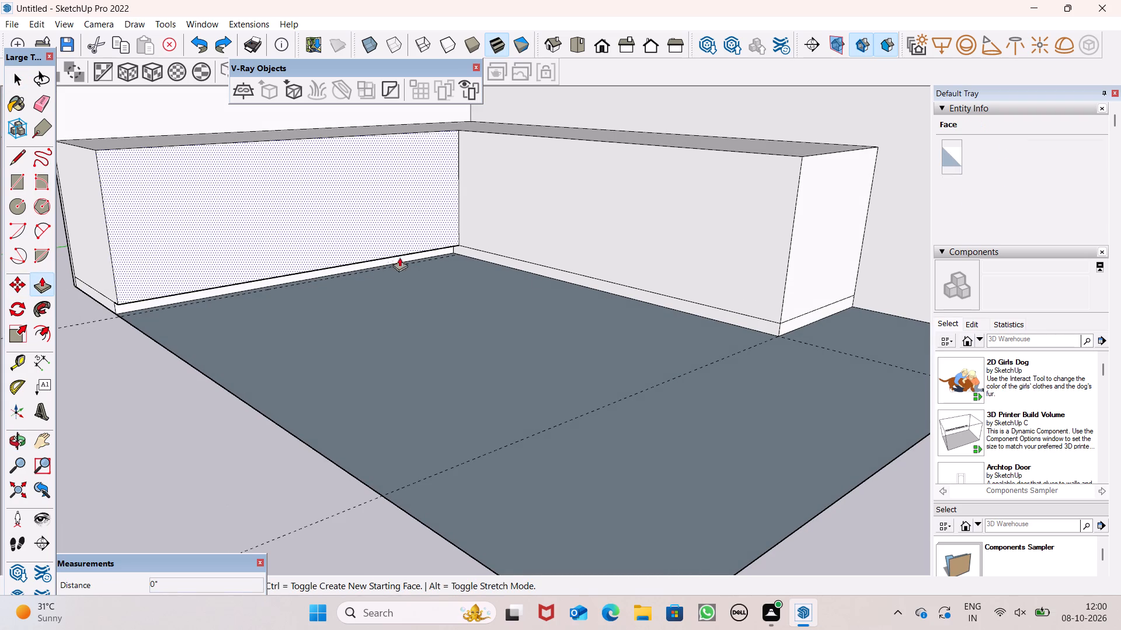
pyautogui.scroll(2, 515, 257)
pyautogui.scroll(-1, 518, 254)
pyautogui.scroll(1, 518, 254)
pyautogui.scroll(-1, 518, 254)
pyautogui.scroll(5, 518, 254)
pyautogui.scroll(-1, 515, 255)
pyautogui.scroll(8, 515, 255)
pyautogui.moveTo(458, 265); pyautogui.dragTo(466, 265)
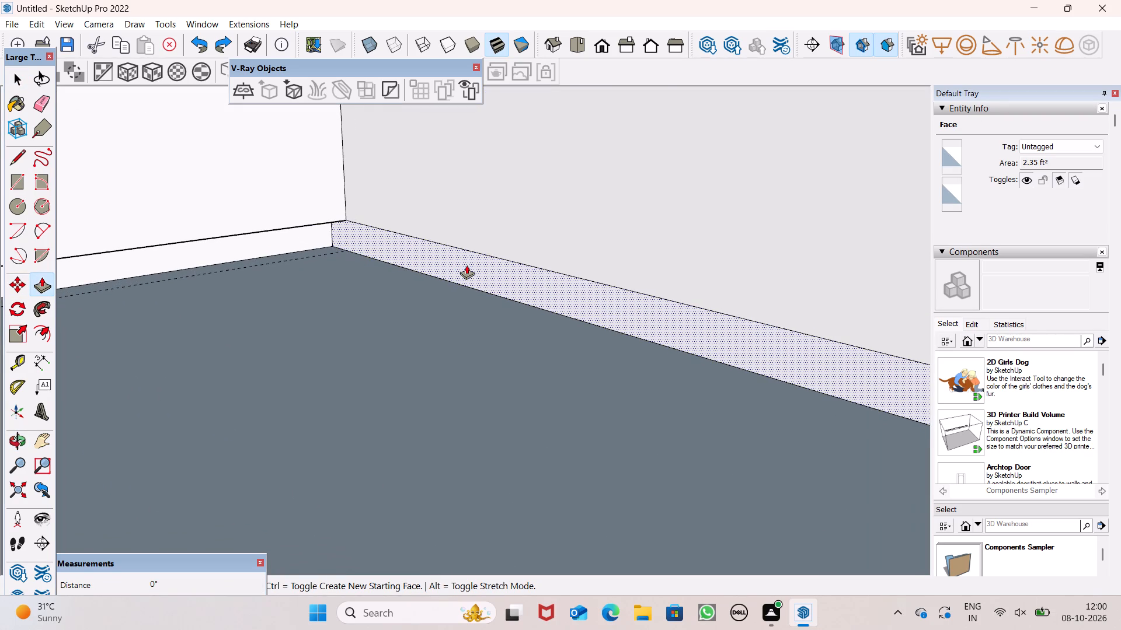
pyautogui.moveTo(466, 265); pyautogui.dragTo(482, 265)
pyautogui.scroll(-9, 430, 203)
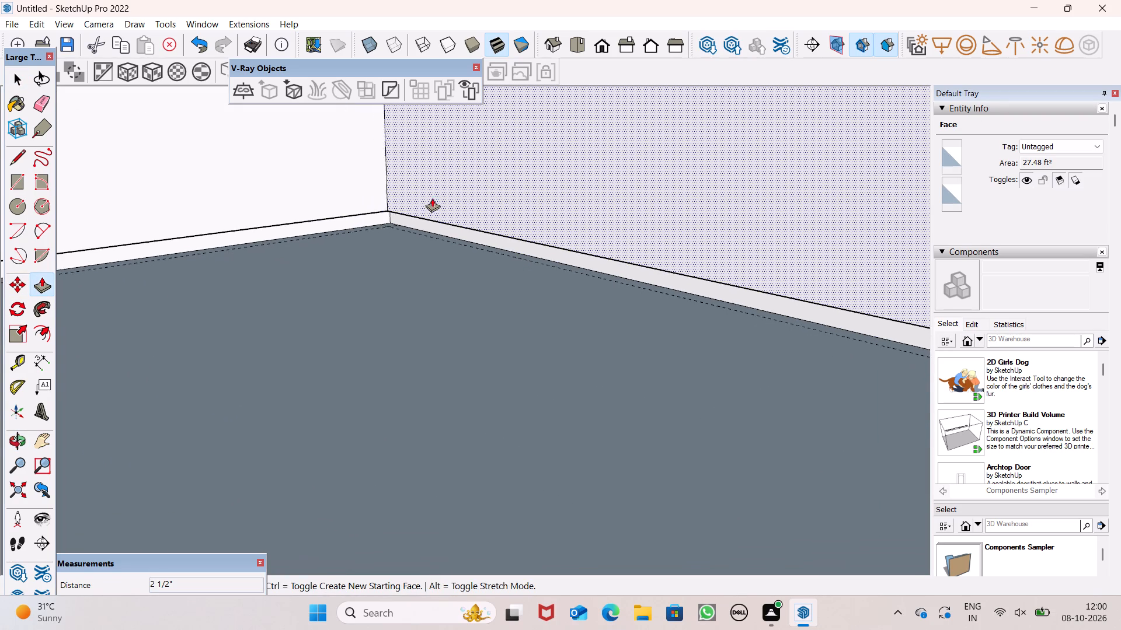
pyautogui.scroll(-10, 432, 198)
pyautogui.press('space')
# Offset the outline of the L-shaped counter's top face inward about 1 11/16" to leave a border around it.
pyautogui.moveTo(554, 216); pyautogui.dragTo(534, 333, button='middle')
pyautogui.scroll(-2, 374, 198)
pyautogui.scroll(1, 374, 201)
pyautogui.scroll(-4, 374, 206)
pyautogui.scroll(3, 304, 120)
pyautogui.scroll(-5, 319, 190)
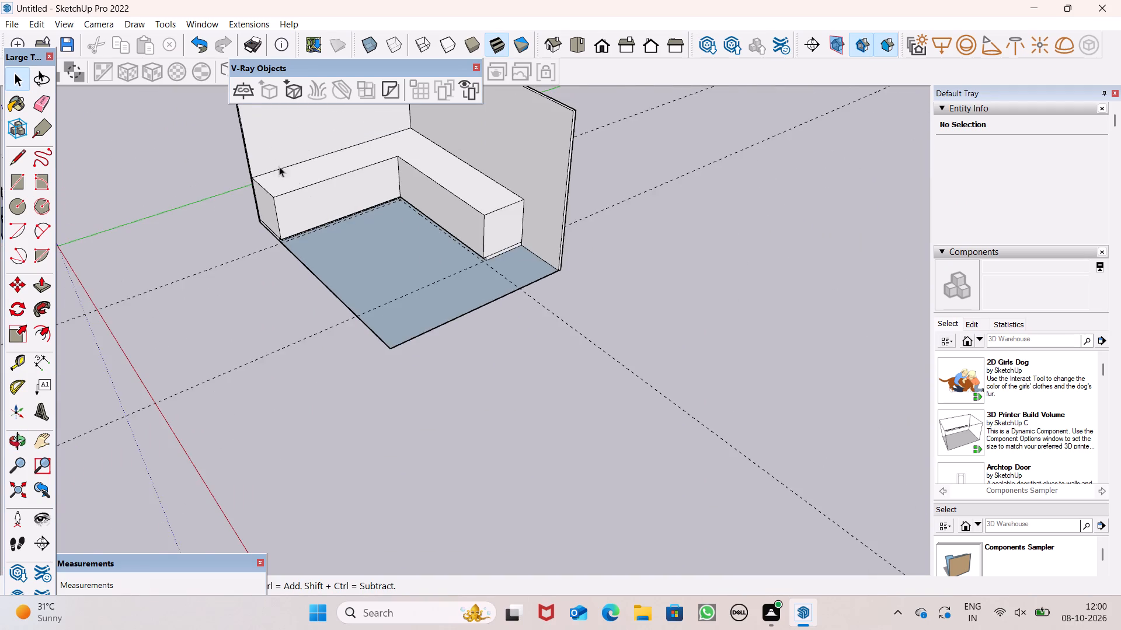
pyautogui.scroll(5, 274, 154)
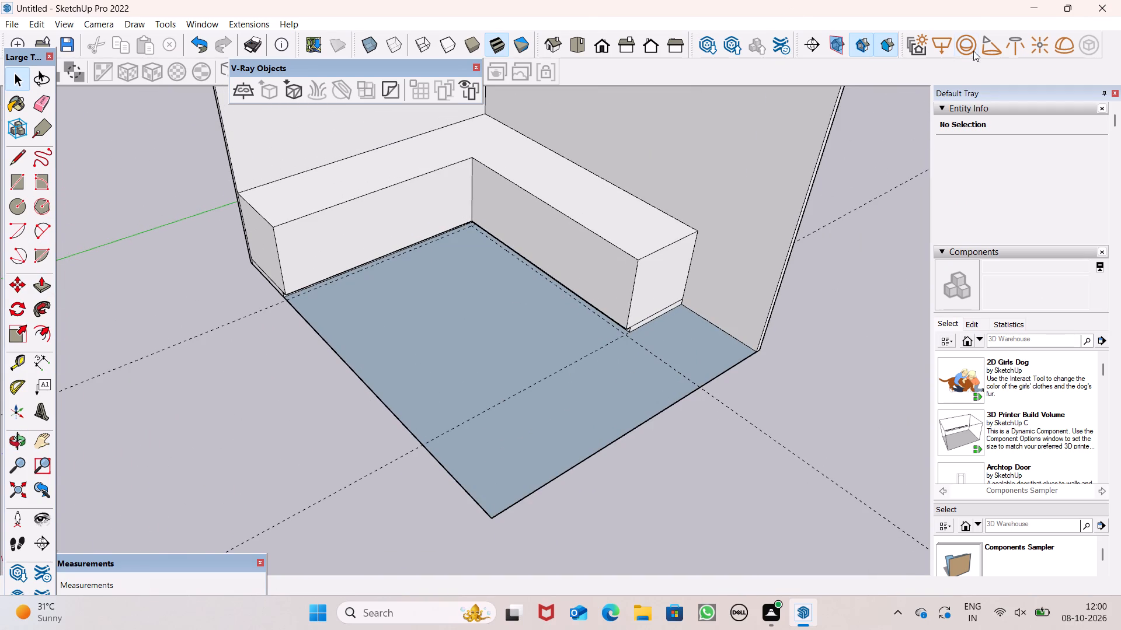
pyautogui.click(44, 331)
pyautogui.moveTo(272, 177); pyautogui.dragTo(250, 272, button='middle')
pyautogui.scroll(4, 278, 183)
pyautogui.click(275, 184)
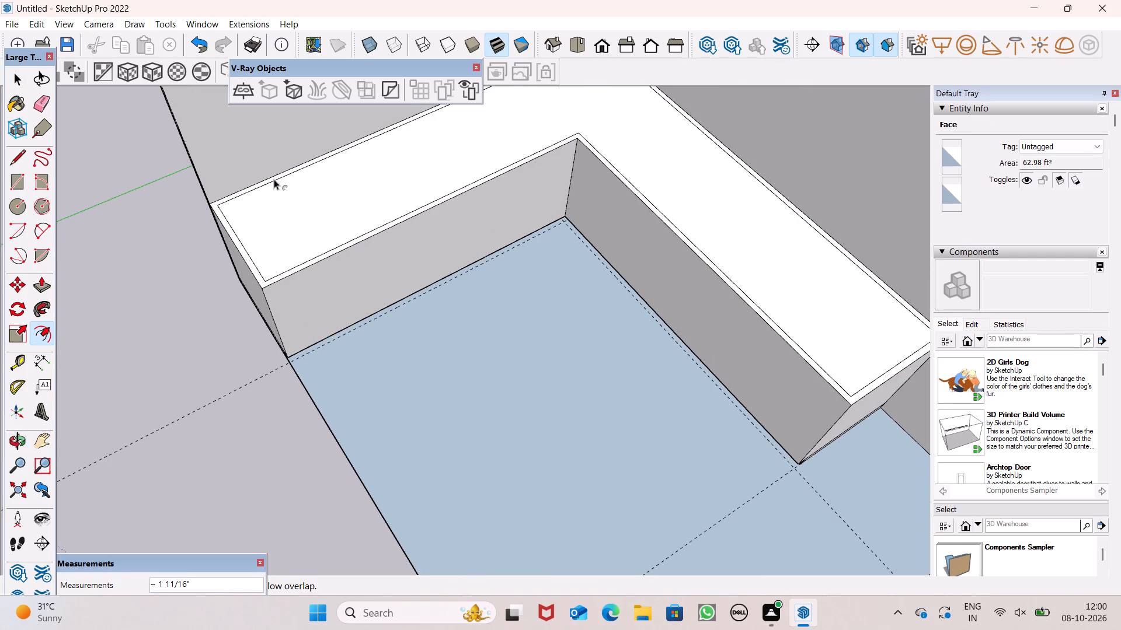
pyautogui.press('space')
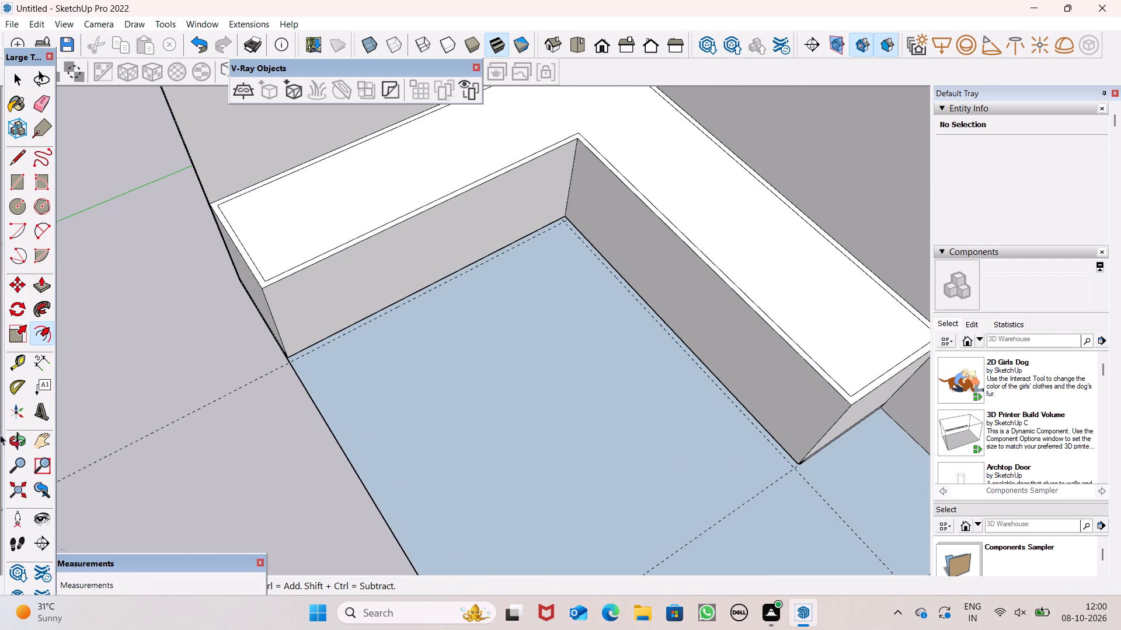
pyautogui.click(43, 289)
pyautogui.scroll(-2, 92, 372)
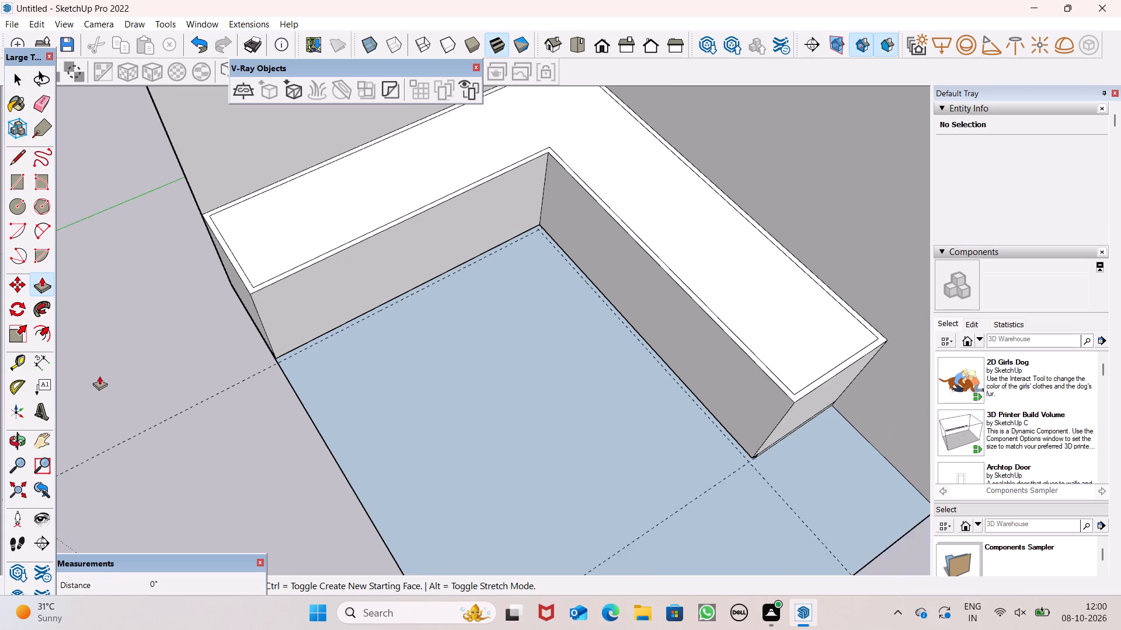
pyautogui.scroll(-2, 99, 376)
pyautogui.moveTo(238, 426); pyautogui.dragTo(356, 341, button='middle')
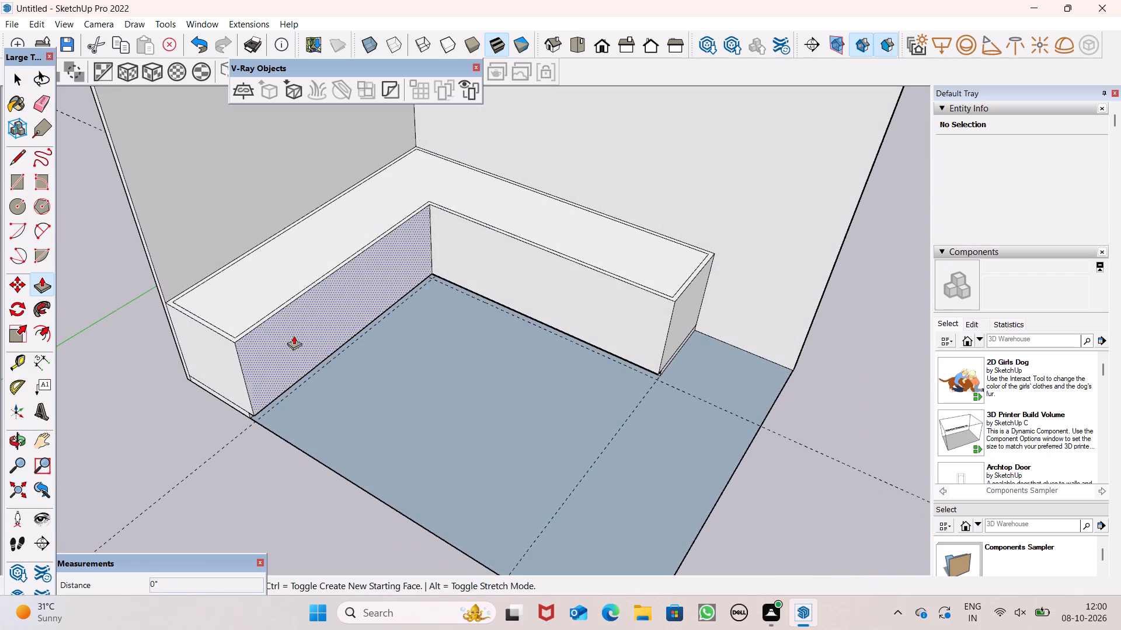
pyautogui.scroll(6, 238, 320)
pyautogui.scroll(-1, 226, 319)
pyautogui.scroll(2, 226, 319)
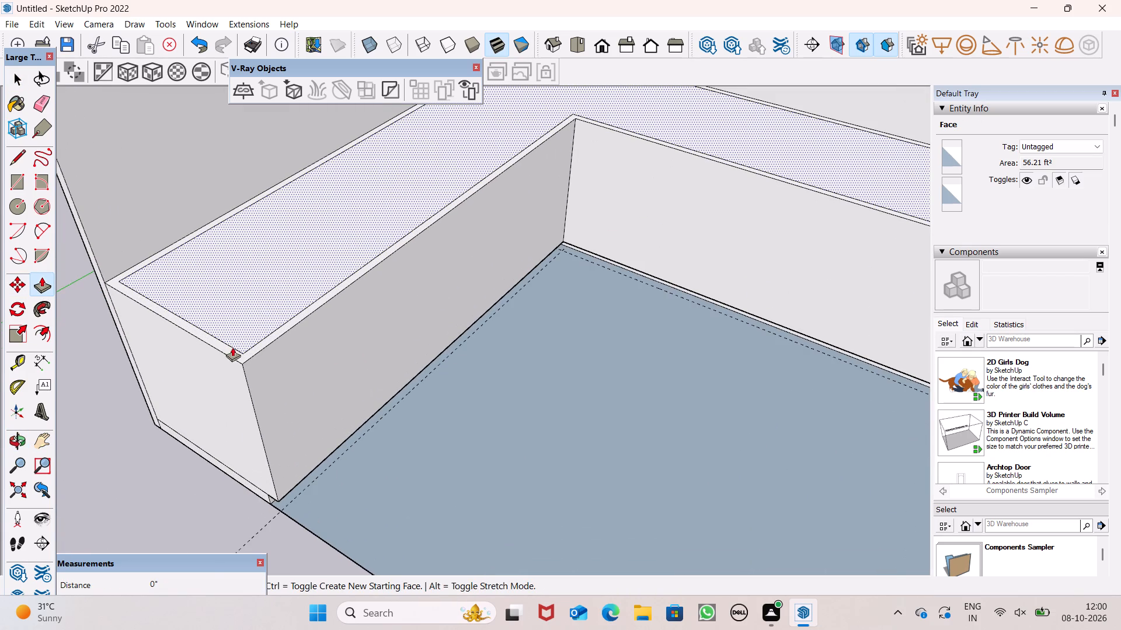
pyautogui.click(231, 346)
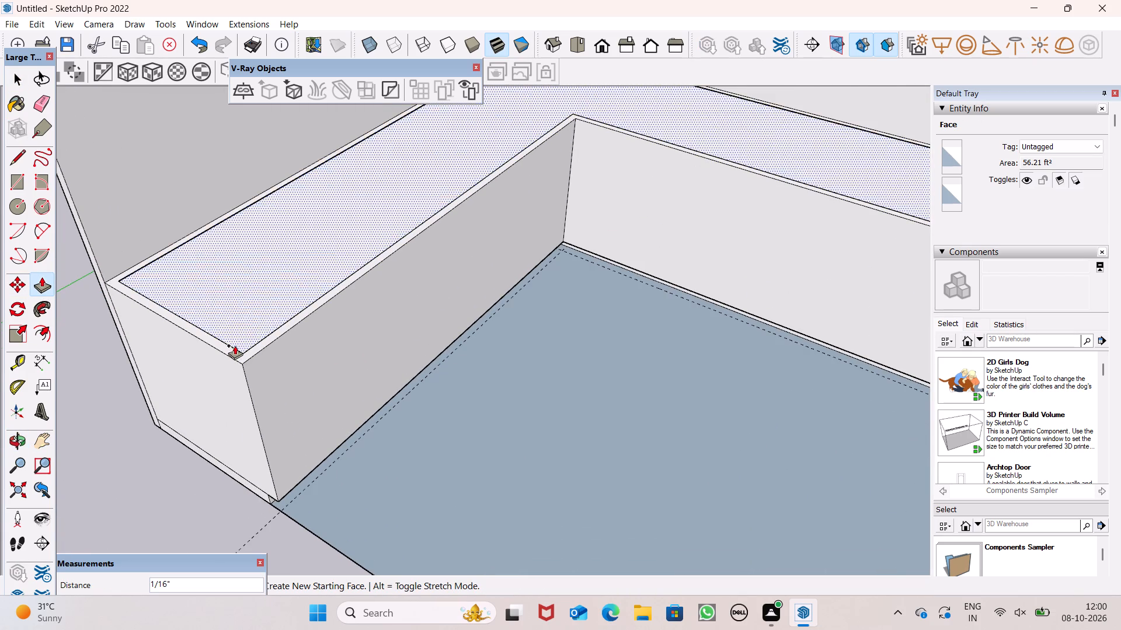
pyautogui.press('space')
# Push/Pull the narrow border around the L-shaped counter's top up 2".
pyautogui.click(41, 284)
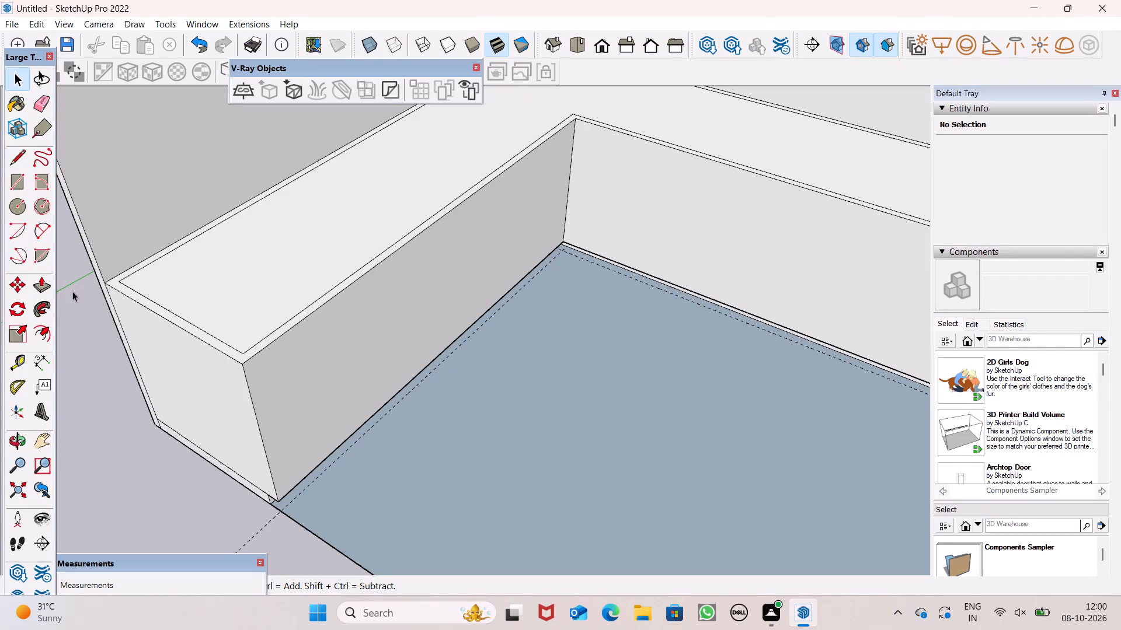
pyautogui.click(39, 290)
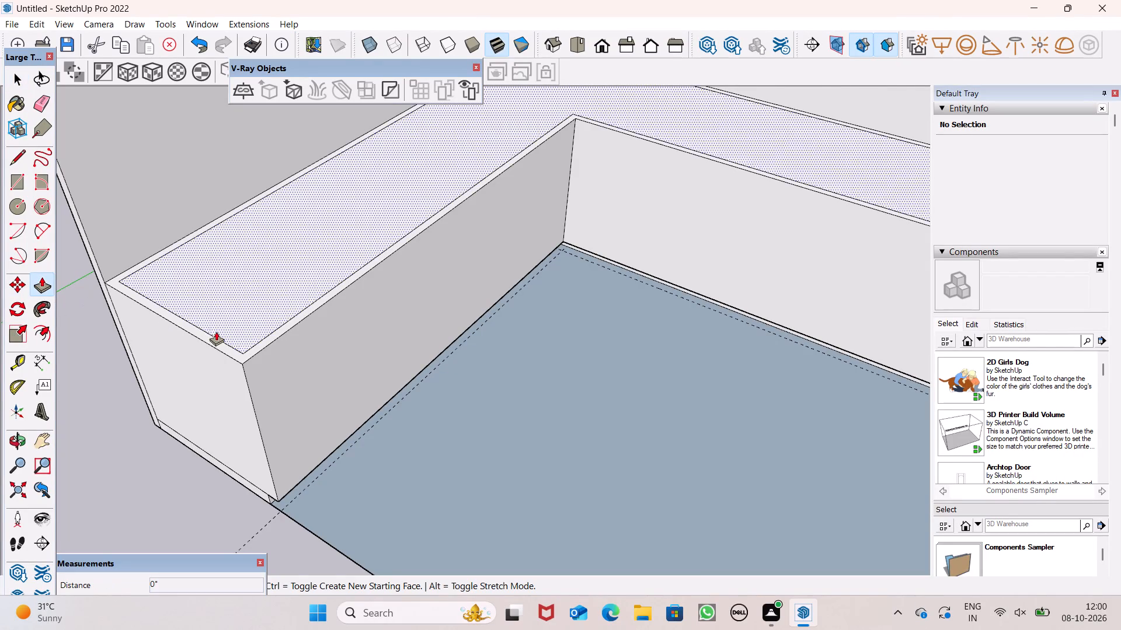
pyautogui.scroll(4, 217, 334)
pyautogui.moveTo(250, 366); pyautogui.dragTo(247, 337)
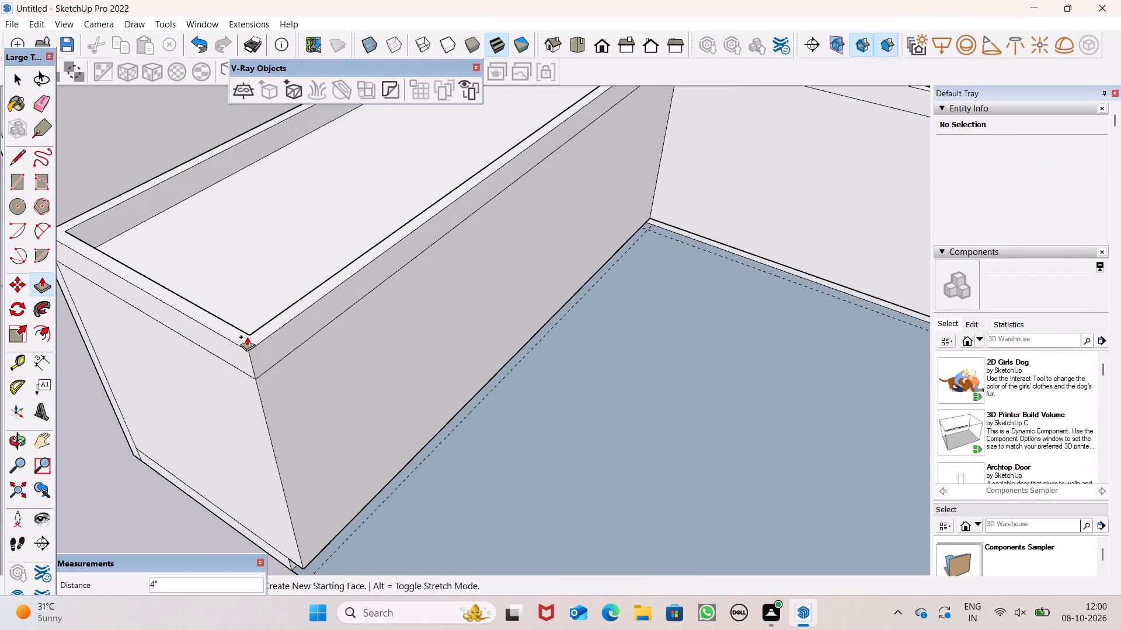
pyautogui.moveTo(247, 337); pyautogui.dragTo(245, 336)
pyautogui.press('2')
pyautogui.hotkey('shift', '"')
pyautogui.press('Return')
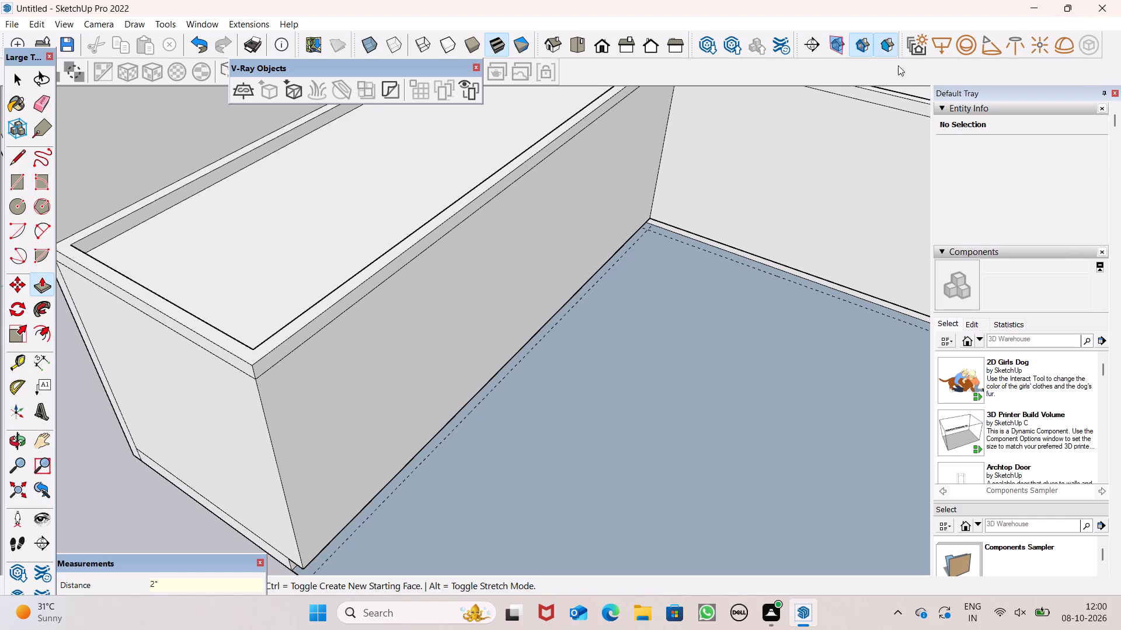
# Push/Pull the inner top face of the L-shaped counter up until it is flush with the raised border.
pyautogui.scroll(-2, 322, 258)
pyautogui.scroll(-9, 358, 310)
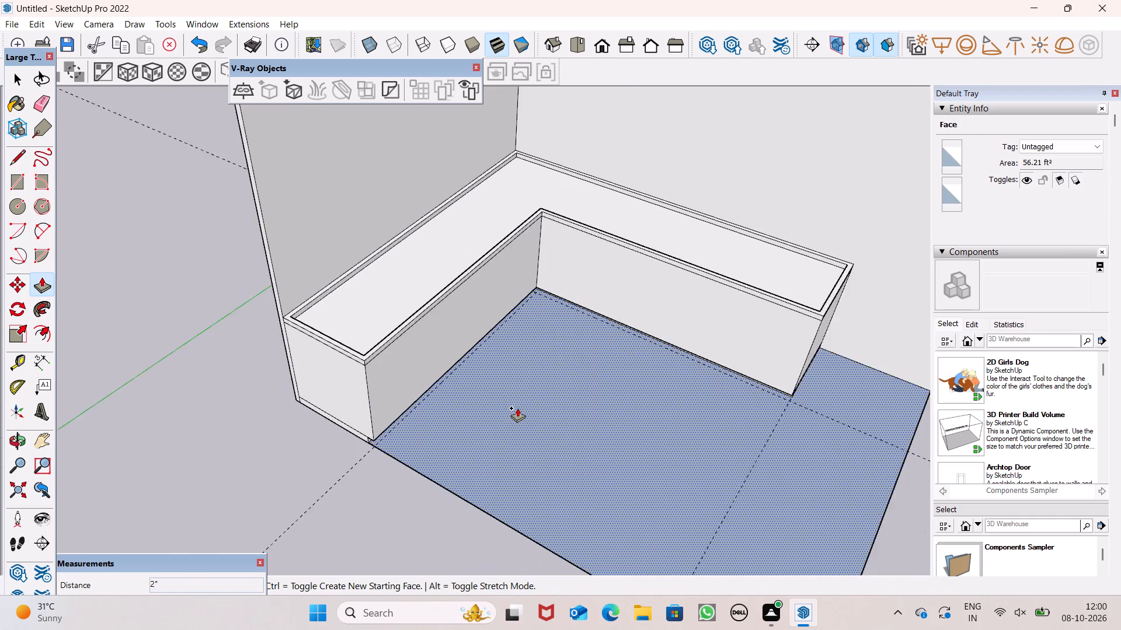
pyautogui.scroll(-1, 517, 408)
pyautogui.moveTo(687, 452); pyautogui.dragTo(576, 344, button='middle')
pyautogui.scroll(7, 348, 265)
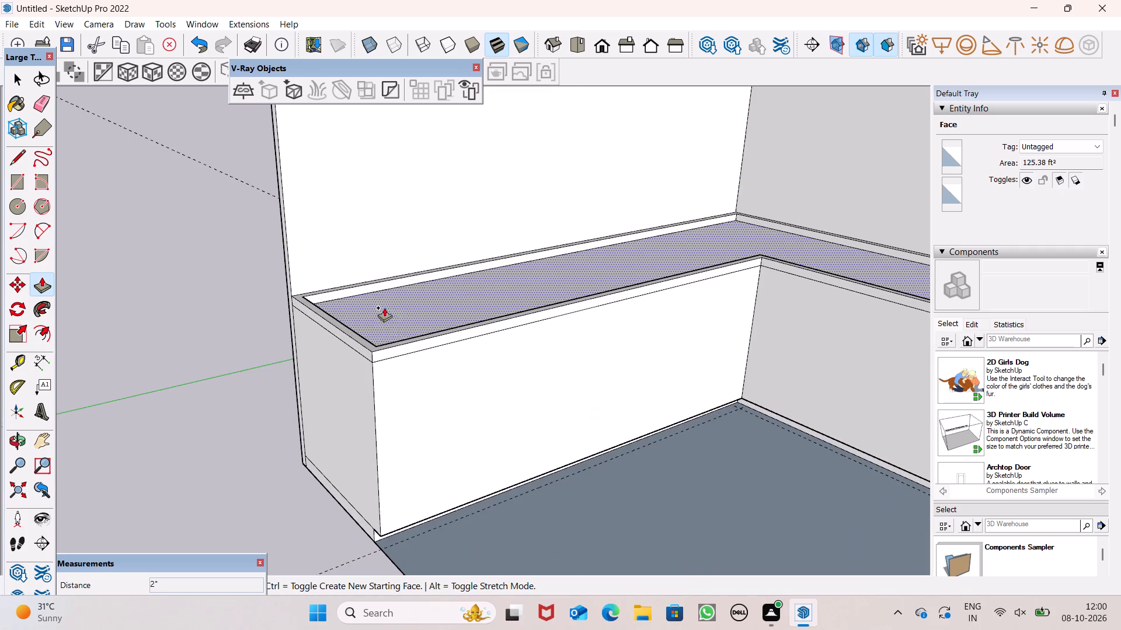
pyautogui.scroll(1, 384, 329)
pyautogui.scroll(-1, 375, 335)
pyautogui.scroll(9, 370, 341)
pyautogui.moveTo(392, 327); pyautogui.dragTo(384, 317)
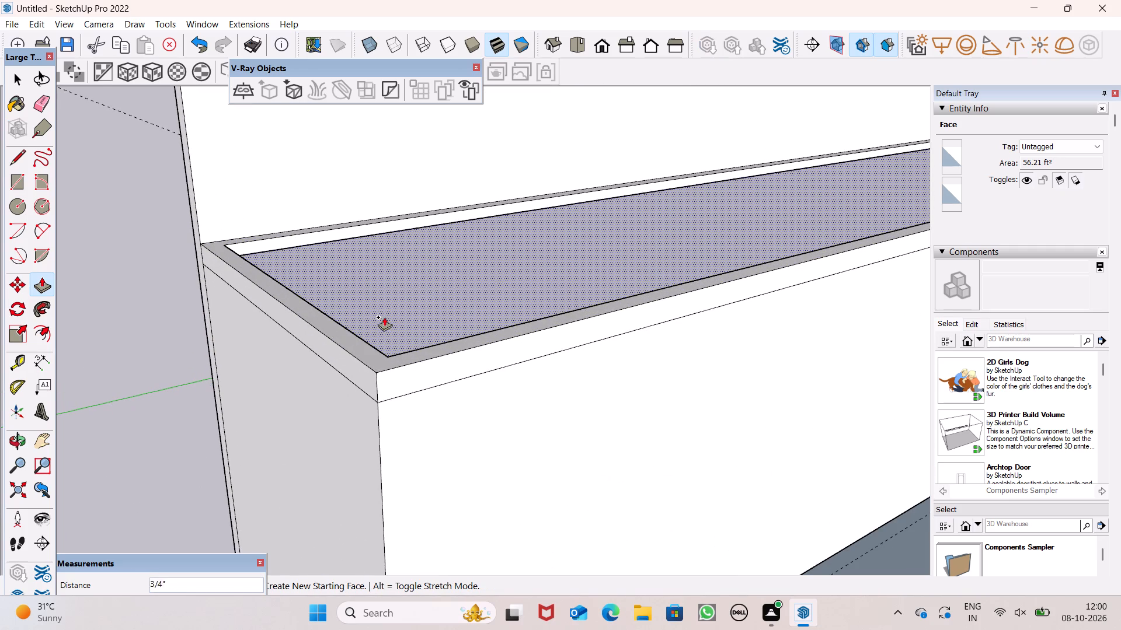
pyautogui.moveTo(384, 317); pyautogui.dragTo(327, 327)
pyautogui.click(327, 327)
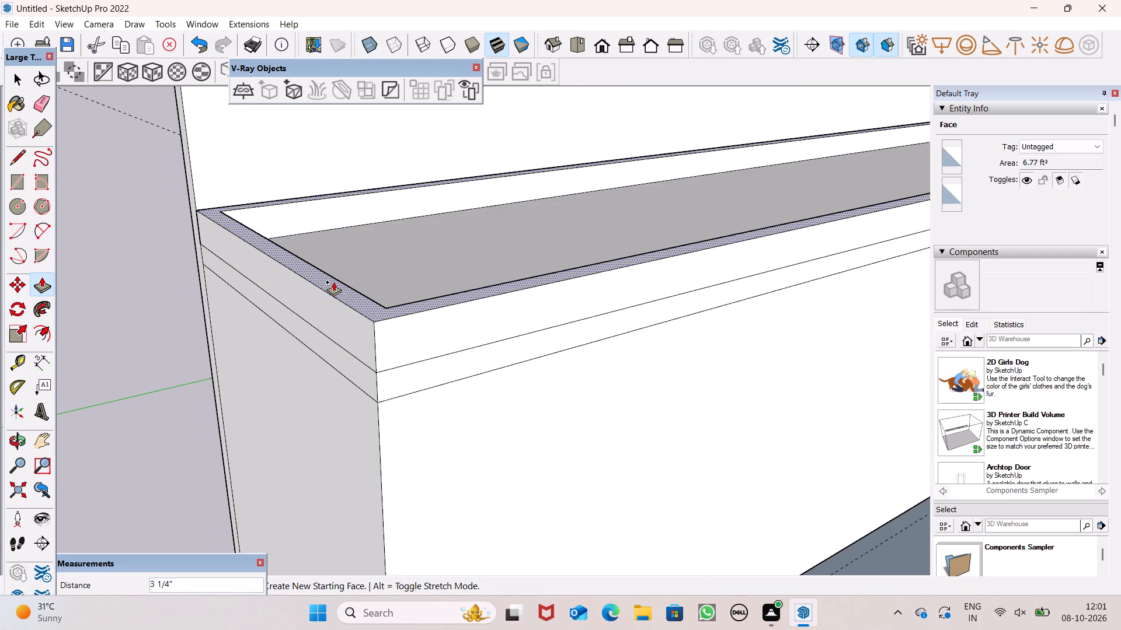
pyautogui.press('space')
# Erase the inner offset edges along the end, back and front of the first counter leg's top.
pyautogui.scroll(1, 318, 317)
pyautogui.scroll(-10, 316, 324)
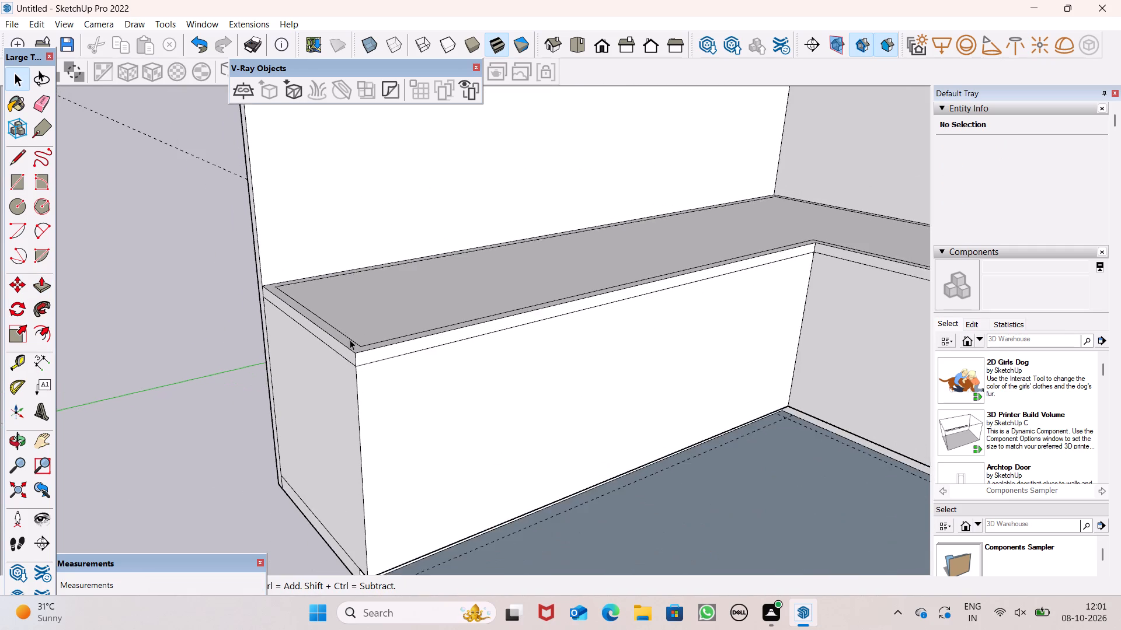
pyautogui.scroll(-3, 362, 319)
pyautogui.scroll(1, 350, 348)
pyautogui.scroll(-1, 348, 356)
pyautogui.moveTo(380, 373); pyautogui.dragTo(385, 454, button='middle')
pyautogui.scroll(1, 374, 440)
pyautogui.scroll(-1, 361, 370)
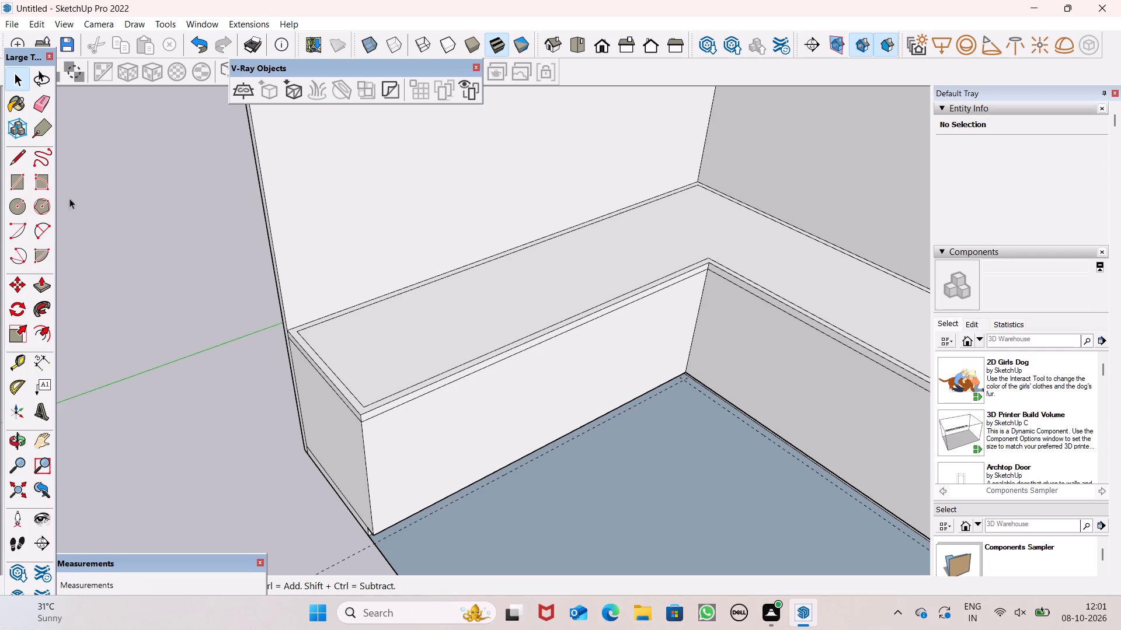
pyautogui.click(37, 99)
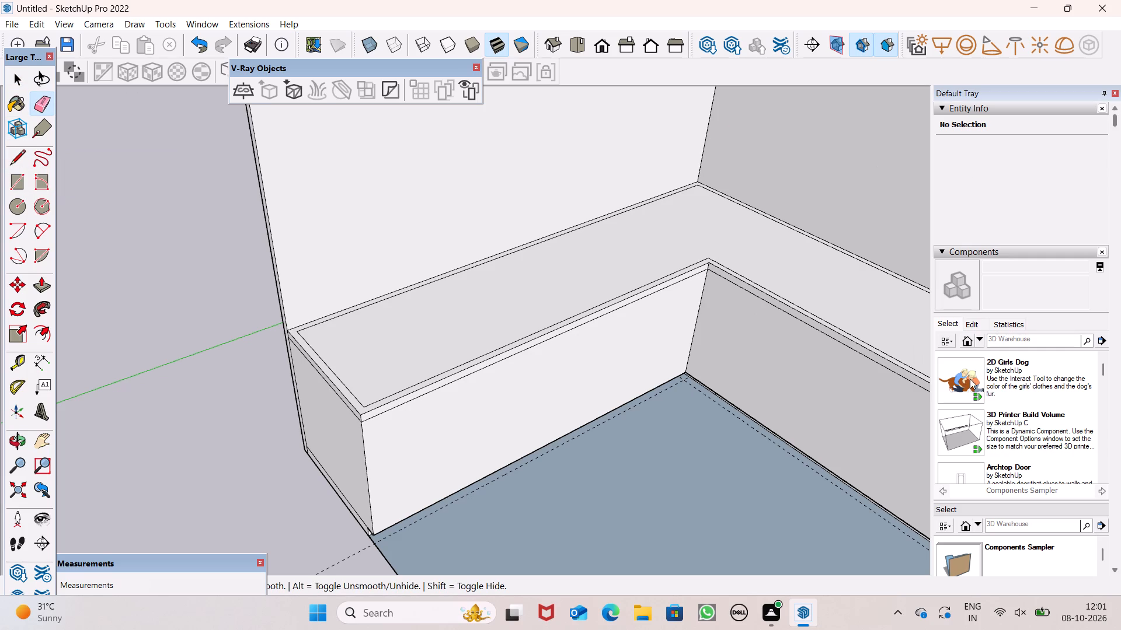
pyautogui.scroll(2, 354, 351)
pyautogui.scroll(-1, 354, 351)
pyautogui.scroll(1, 354, 351)
pyautogui.scroll(7, 302, 338)
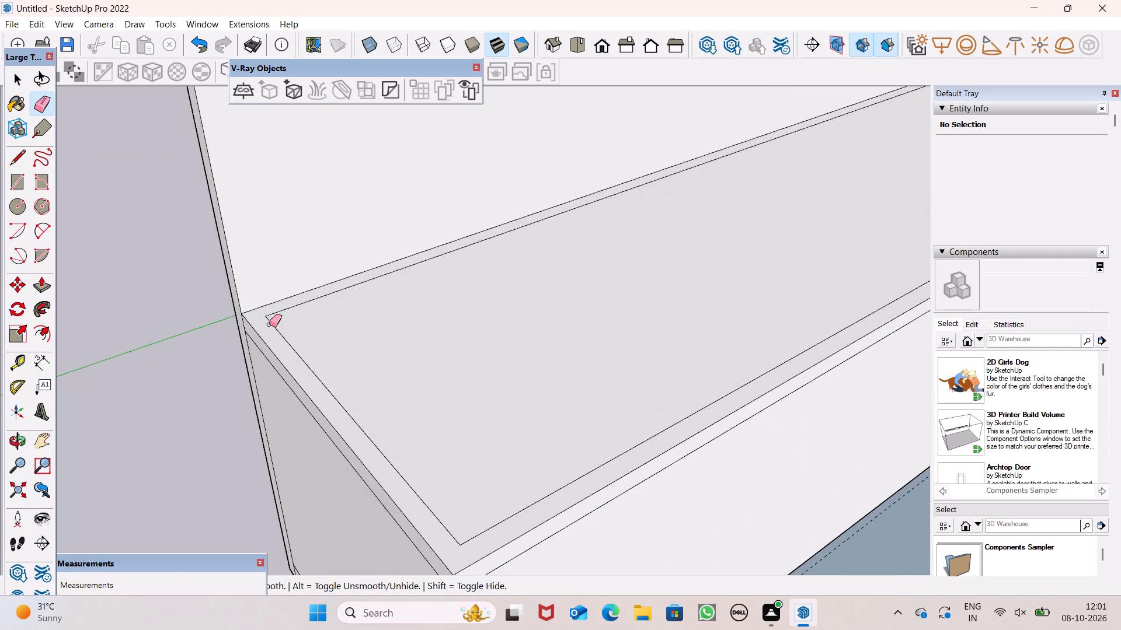
pyautogui.moveTo(270, 314); pyautogui.dragTo(268, 325)
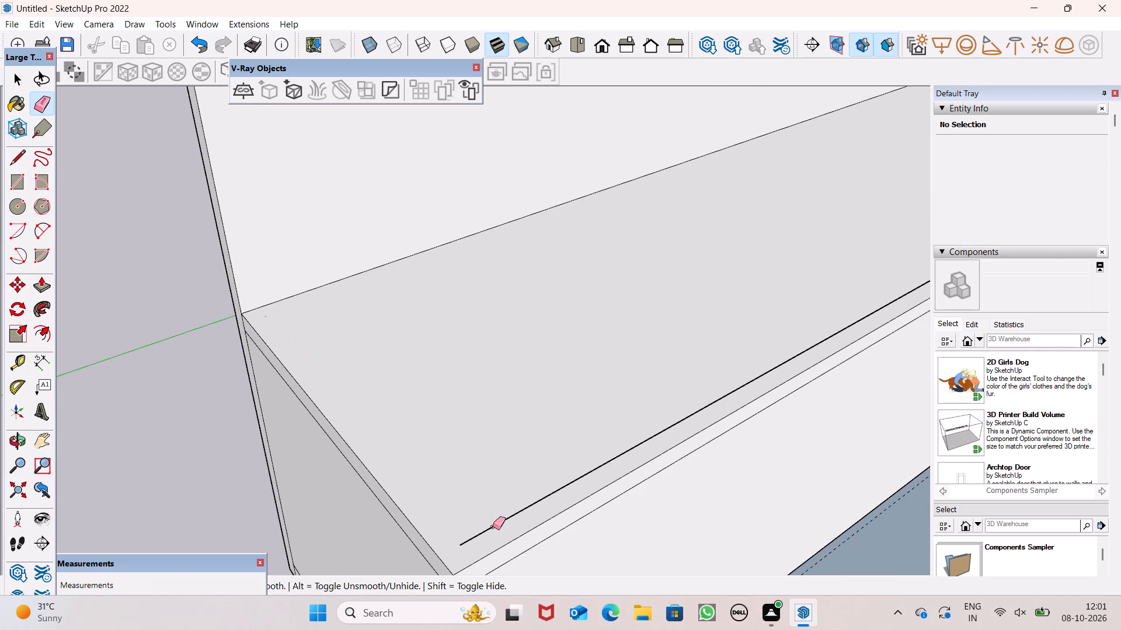
pyautogui.moveTo(492, 526); pyautogui.dragTo(488, 521)
# Erase the remaining inner offset edges along the back, end and front of the second counter leg's top.
pyautogui.scroll(-4, 434, 407)
pyautogui.scroll(1, 434, 406)
pyautogui.scroll(-2, 434, 406)
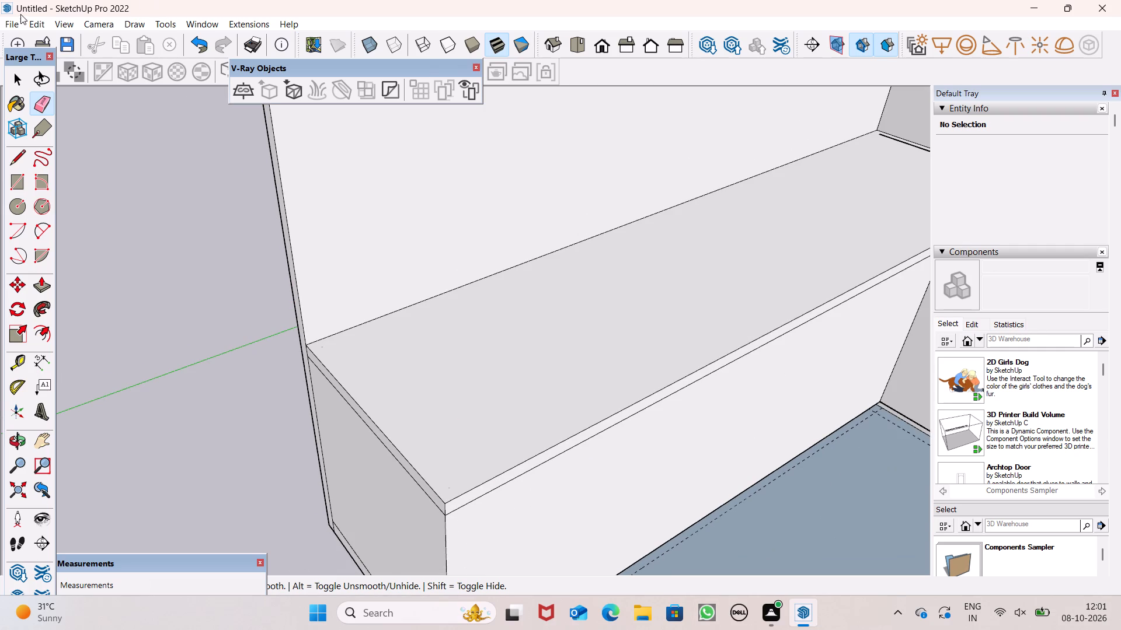
pyautogui.scroll(-3, 360, 263)
pyautogui.scroll(-3, 251, 346)
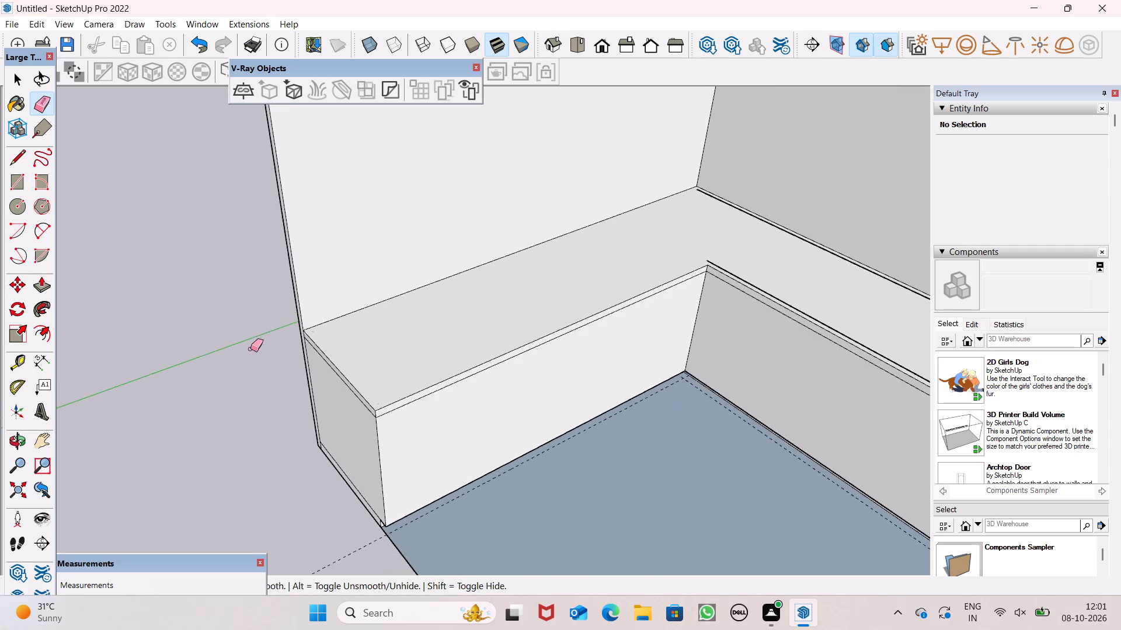
pyautogui.scroll(-7, 250, 349)
pyautogui.scroll(-4, 334, 274)
pyautogui.scroll(7, 565, 352)
pyautogui.scroll(-1, 649, 343)
pyautogui.scroll(8, 649, 343)
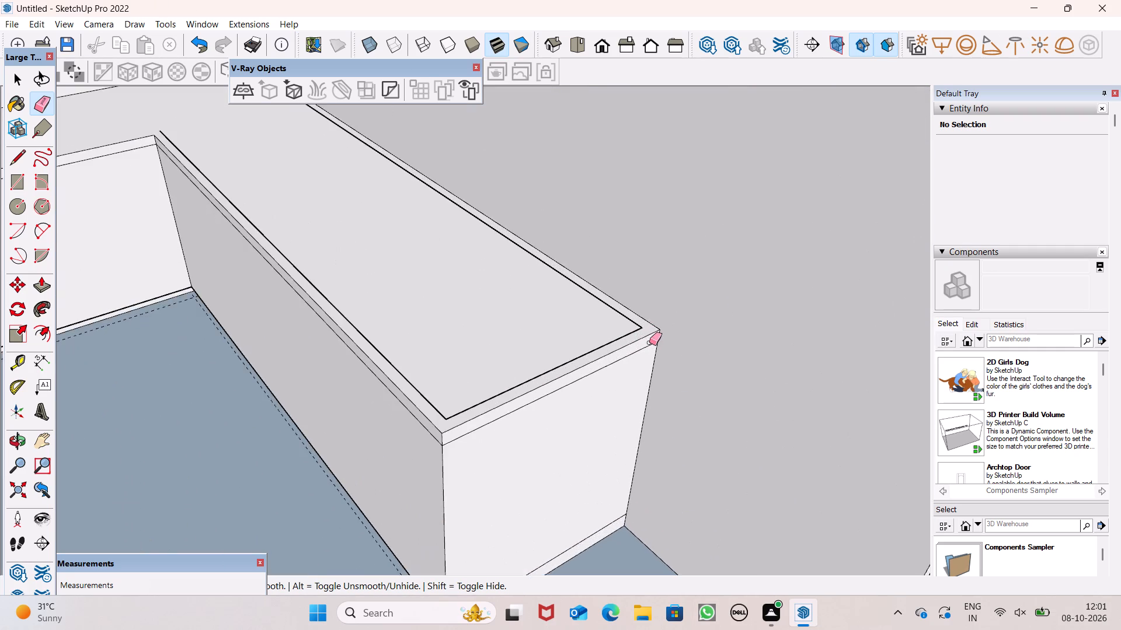
pyautogui.scroll(7, 649, 342)
pyautogui.scroll(-1, 646, 325)
pyautogui.moveTo(619, 305); pyautogui.dragTo(612, 324)
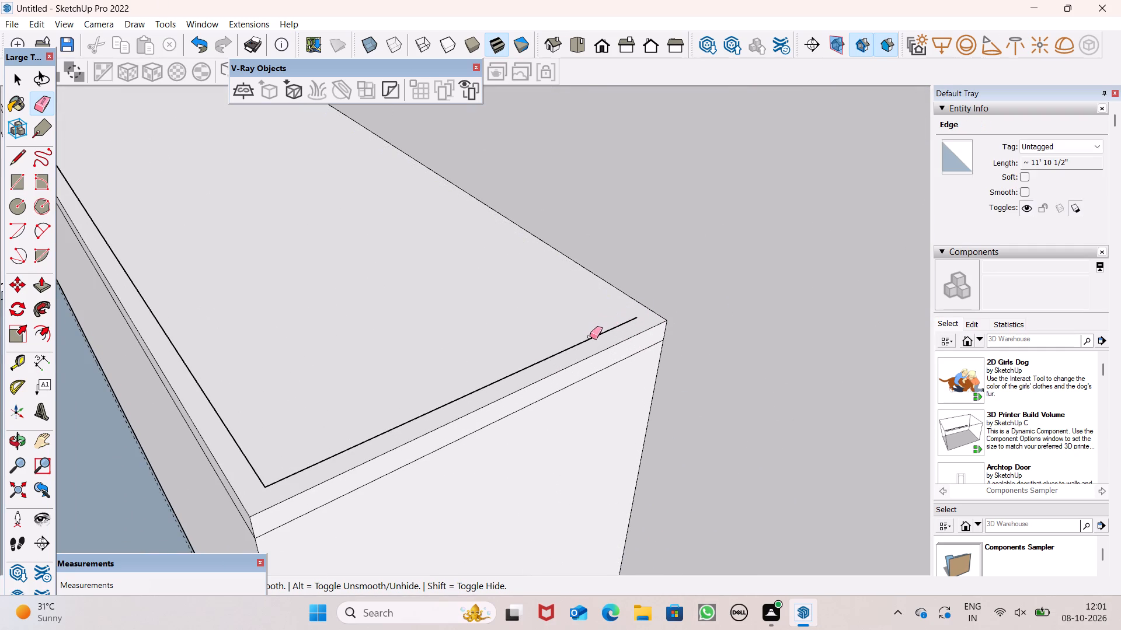
pyautogui.click(590, 337)
pyautogui.click(245, 448)
# Erase the dashed construction guides that cross the floor and run past the room.
pyautogui.scroll(-3, 464, 328)
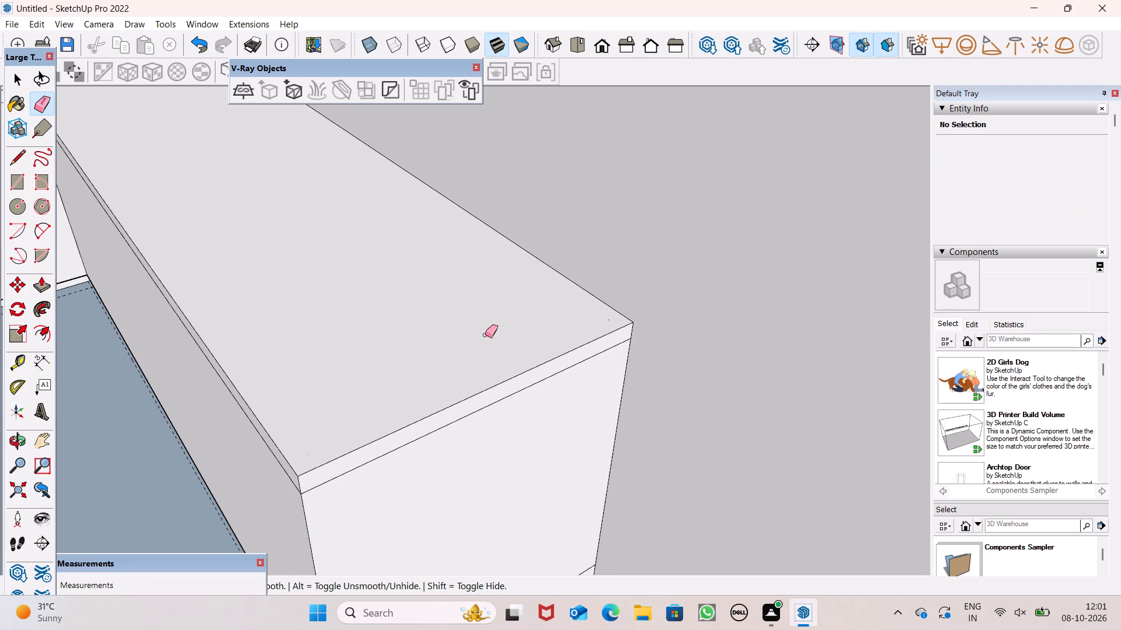
pyautogui.scroll(-10, 569, 242)
pyautogui.scroll(1, 580, 245)
pyautogui.scroll(-1, 579, 274)
pyautogui.scroll(1, 579, 274)
pyautogui.scroll(-12, 579, 274)
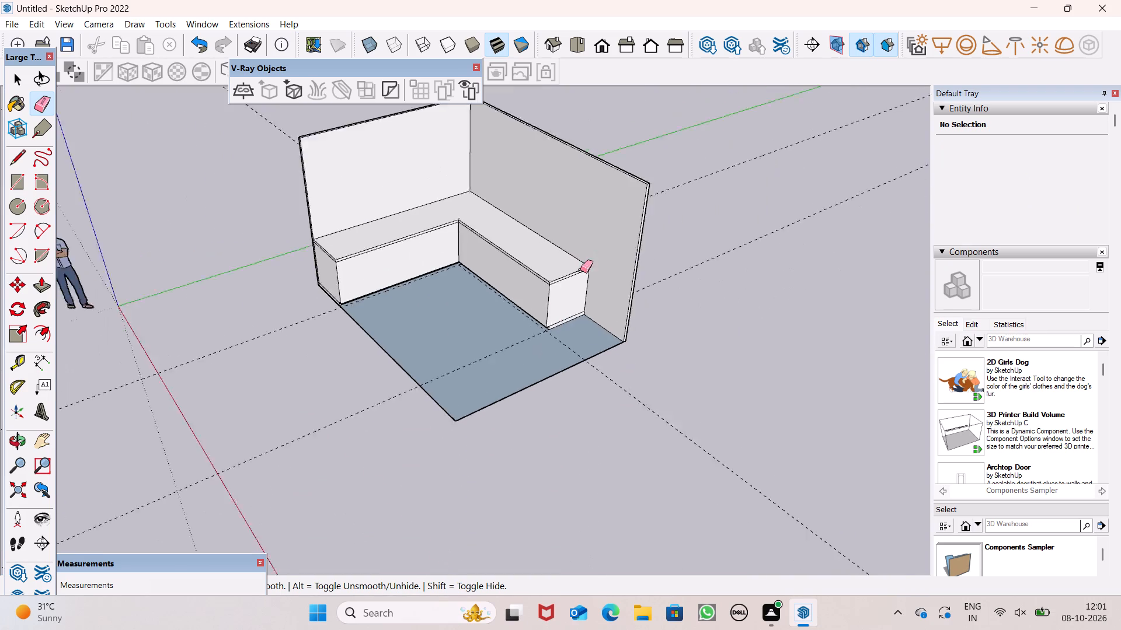
pyautogui.scroll(-2, 580, 270)
pyautogui.moveTo(336, 321); pyautogui.dragTo(355, 355)
pyautogui.click(385, 386)
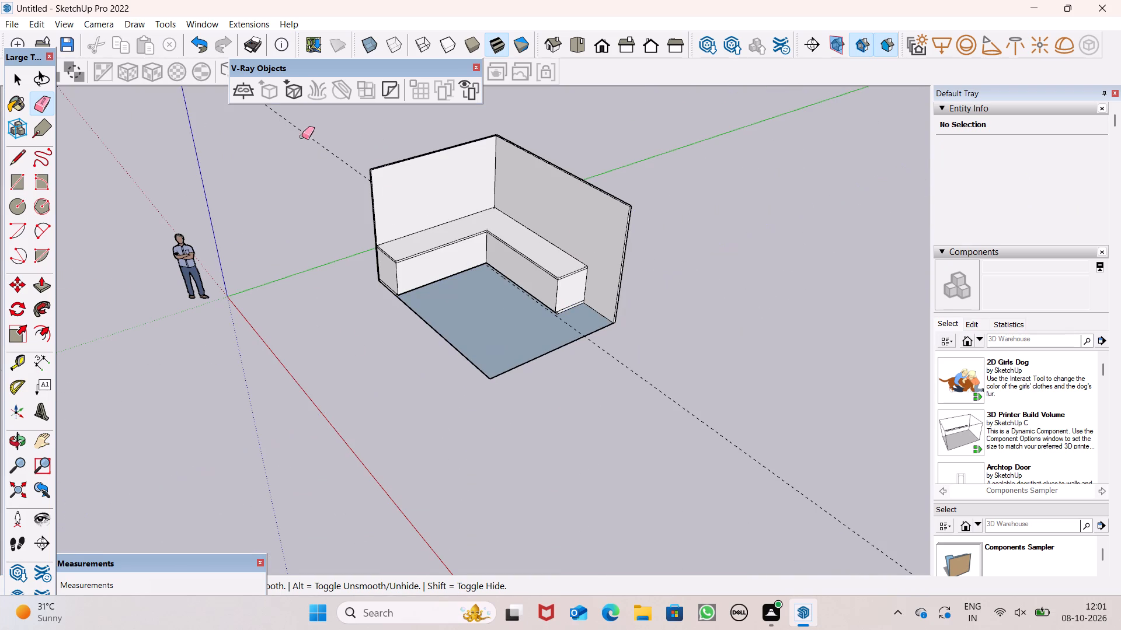
pyautogui.tripleClick(319, 140)
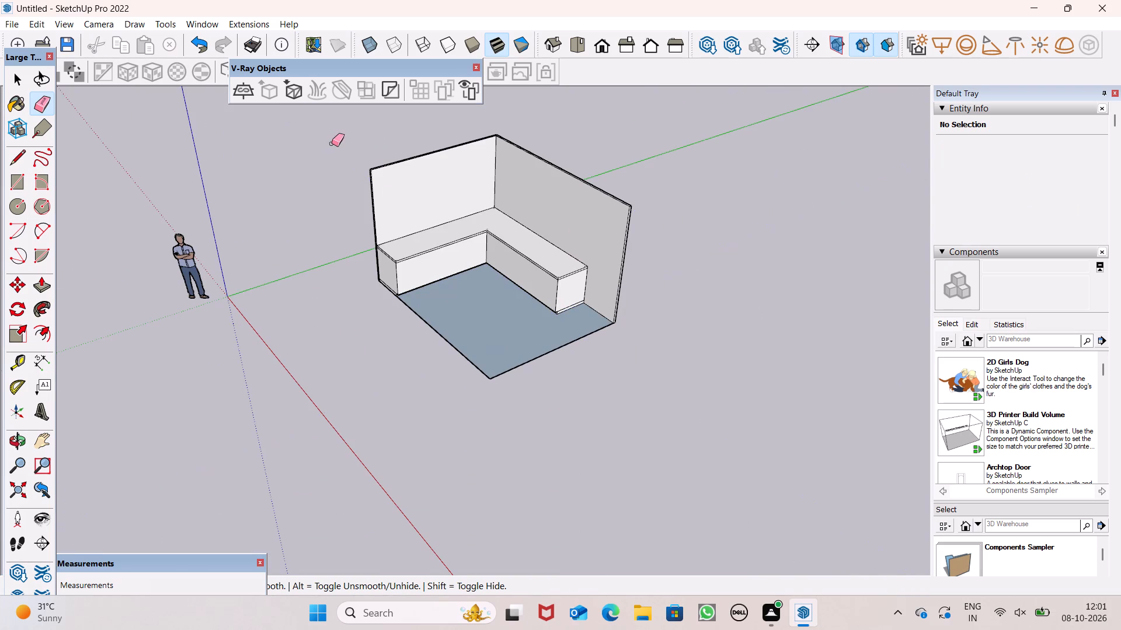
pyautogui.press('space')
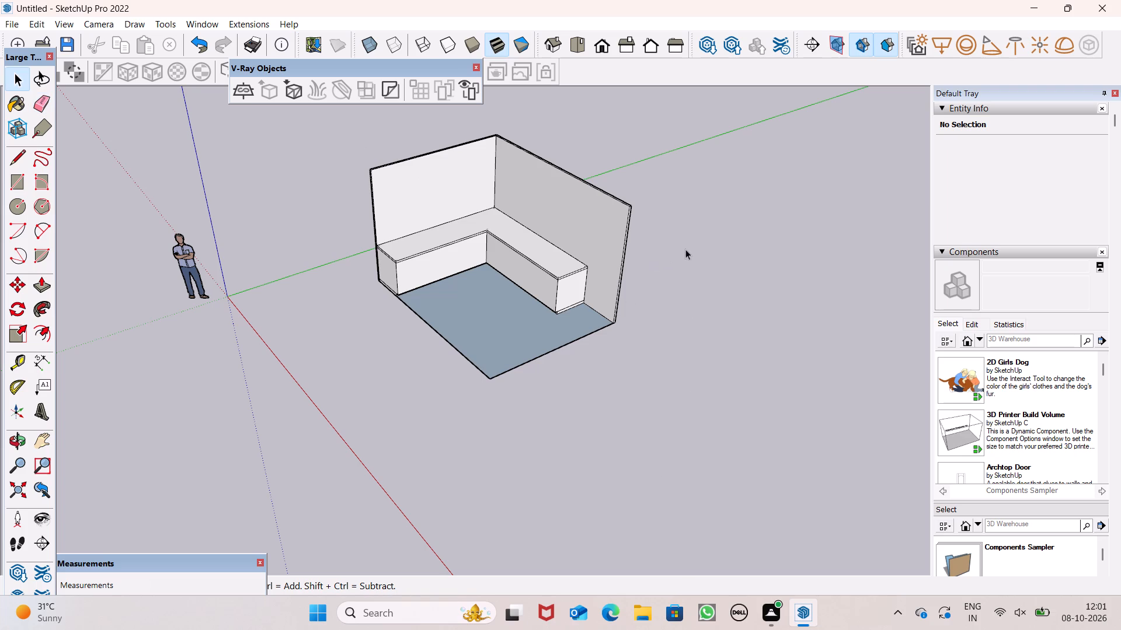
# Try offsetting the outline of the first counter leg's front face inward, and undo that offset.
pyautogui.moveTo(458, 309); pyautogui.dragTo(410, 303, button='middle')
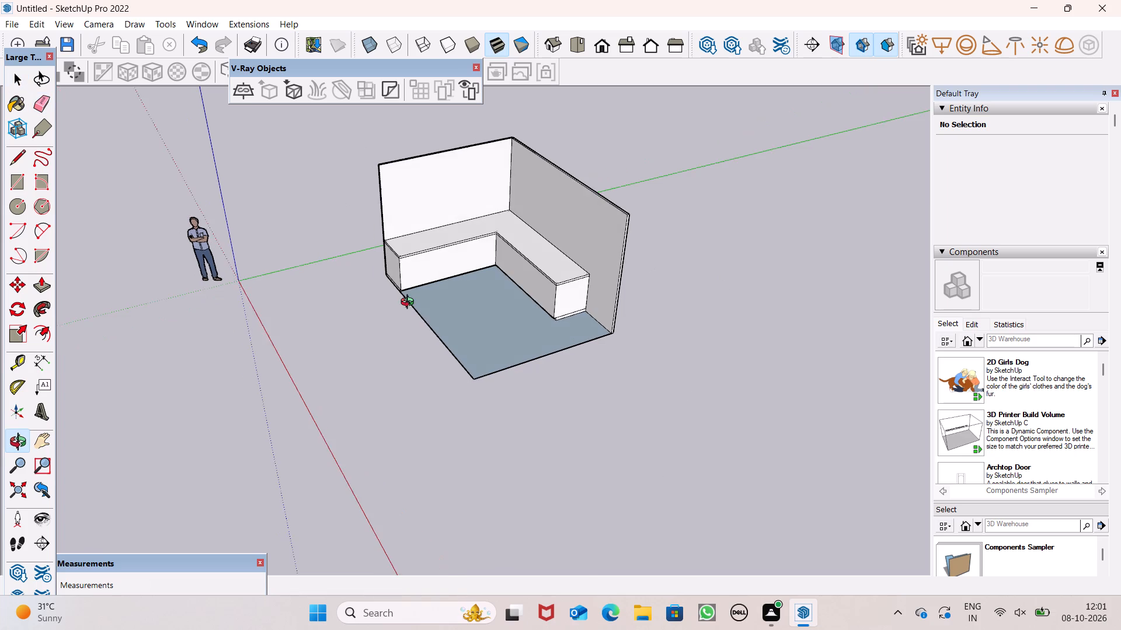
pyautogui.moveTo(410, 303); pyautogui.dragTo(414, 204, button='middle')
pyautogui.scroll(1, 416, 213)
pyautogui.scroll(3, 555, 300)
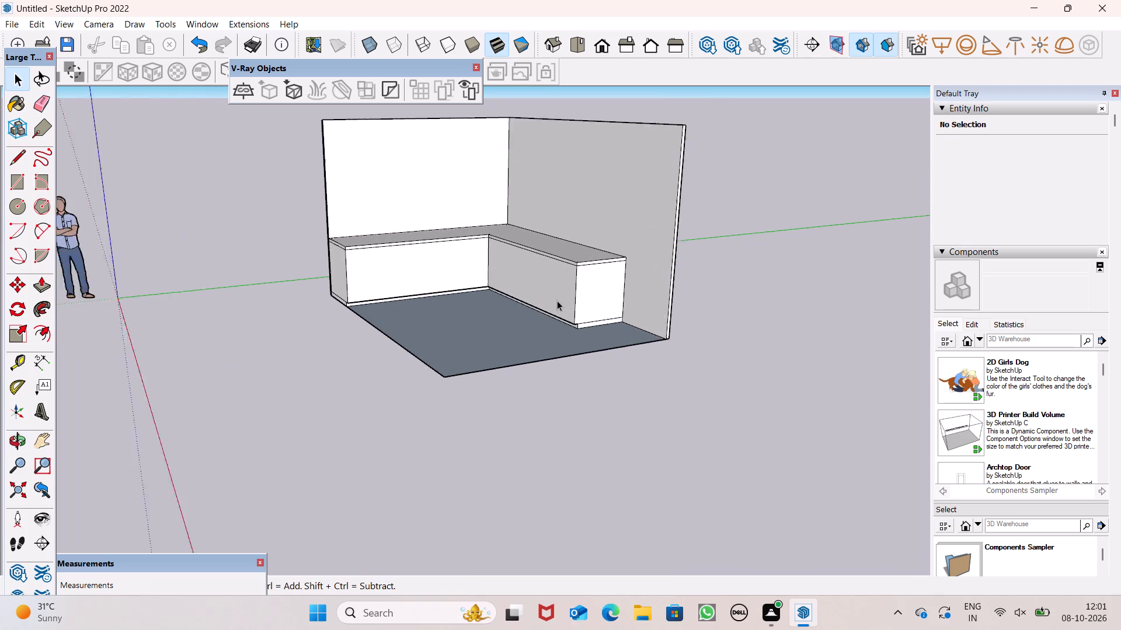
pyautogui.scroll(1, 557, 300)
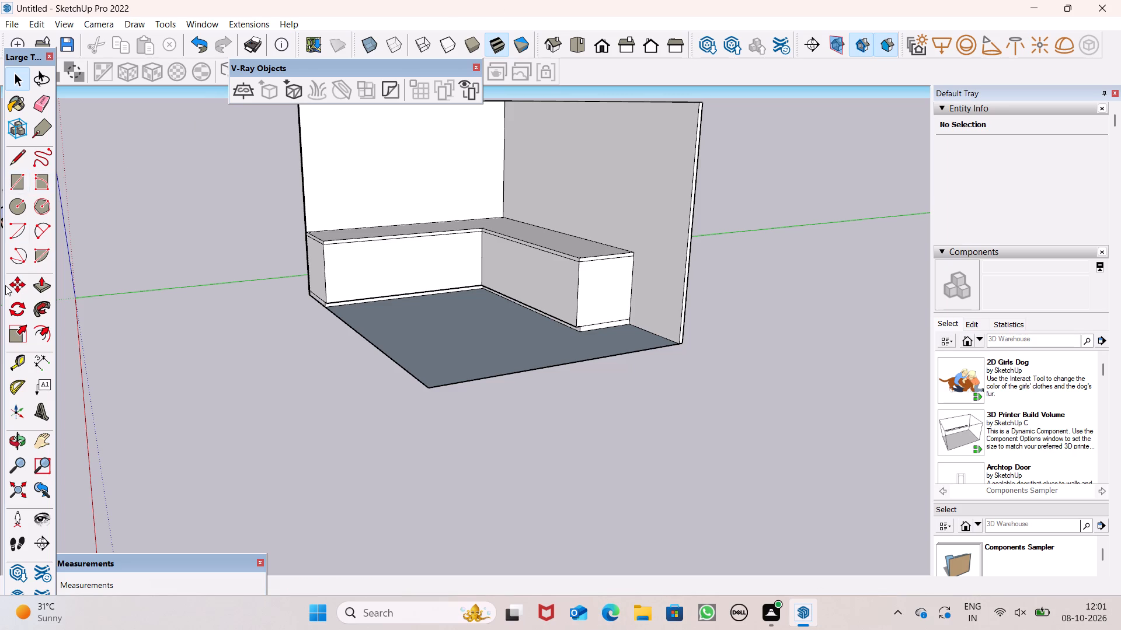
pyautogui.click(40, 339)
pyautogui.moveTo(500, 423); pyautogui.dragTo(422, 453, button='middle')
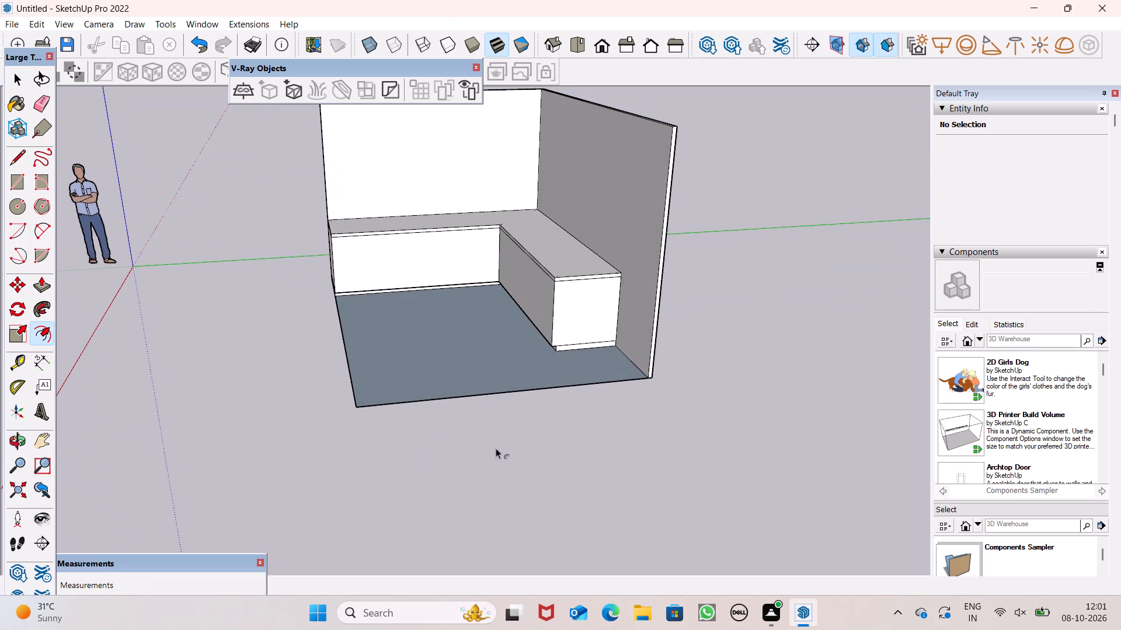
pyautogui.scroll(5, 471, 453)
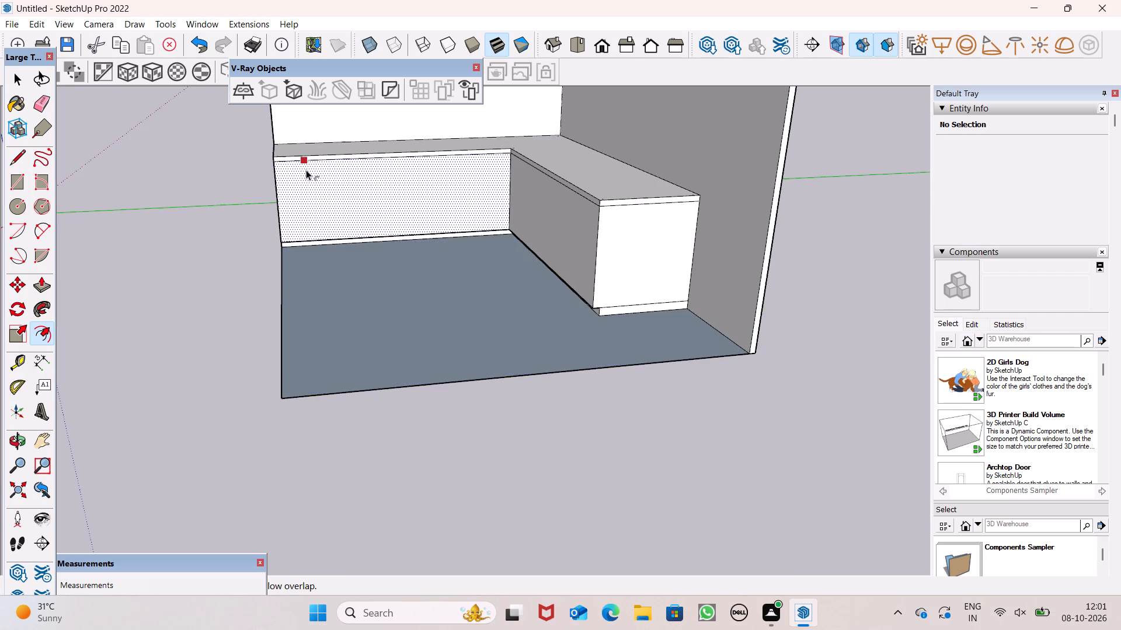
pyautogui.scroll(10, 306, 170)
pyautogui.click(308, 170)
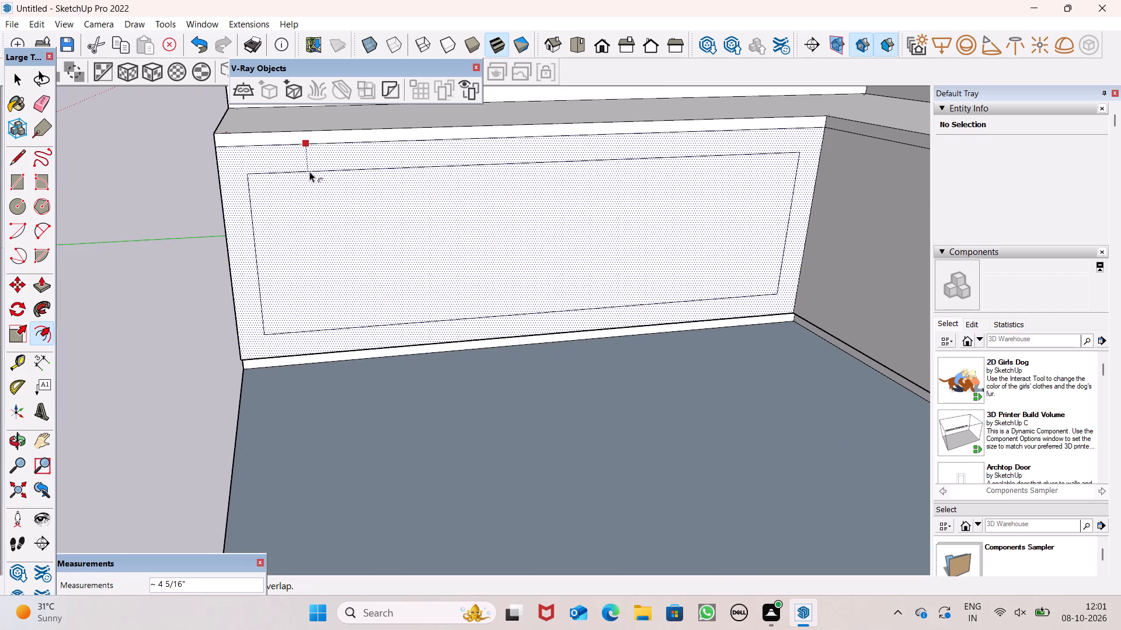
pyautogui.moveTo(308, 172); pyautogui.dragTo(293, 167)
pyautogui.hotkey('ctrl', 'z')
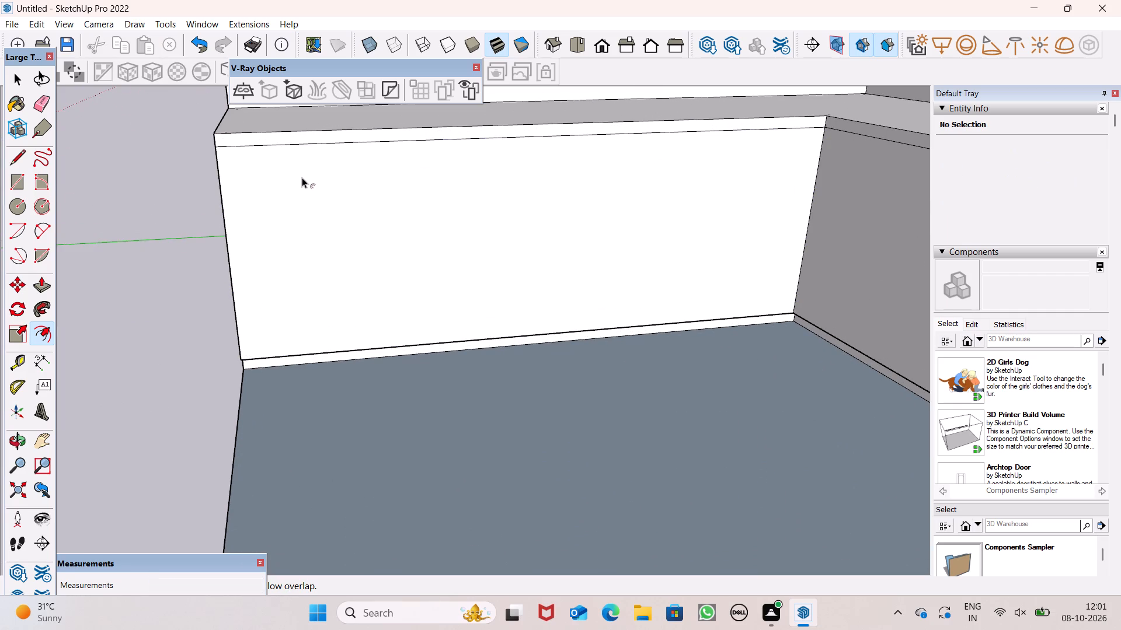
# Offset the outline of the first counter leg's front face slightly inward to leave a narrow border around it.
pyautogui.moveTo(285, 156); pyautogui.dragTo(279, 152)
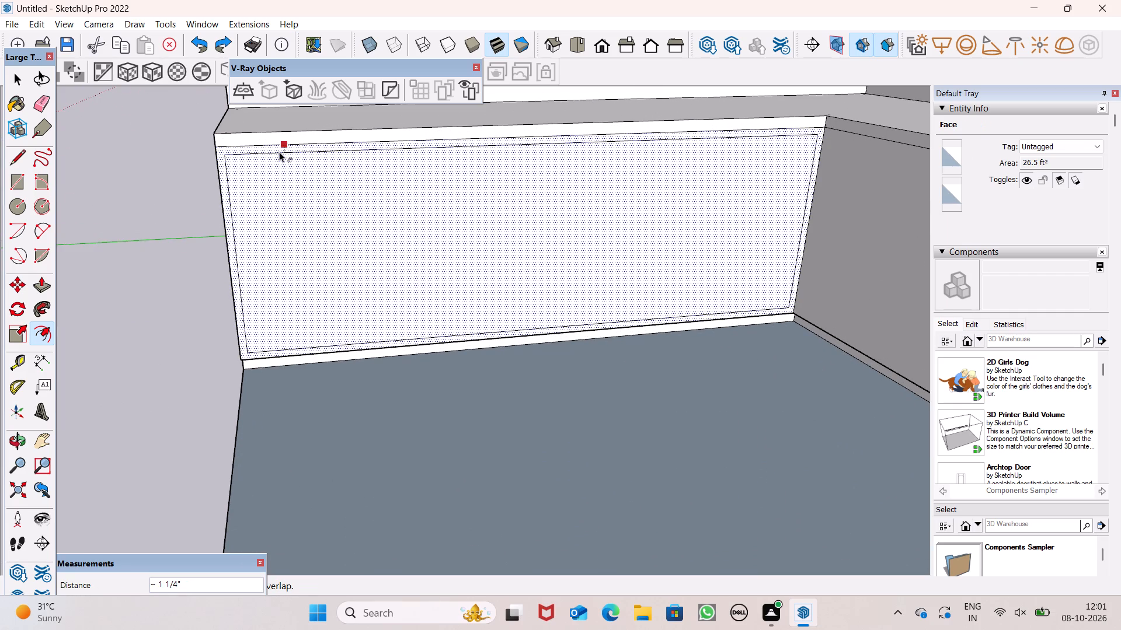
pyautogui.moveTo(279, 152); pyautogui.dragTo(276, 149)
pyautogui.press('space')
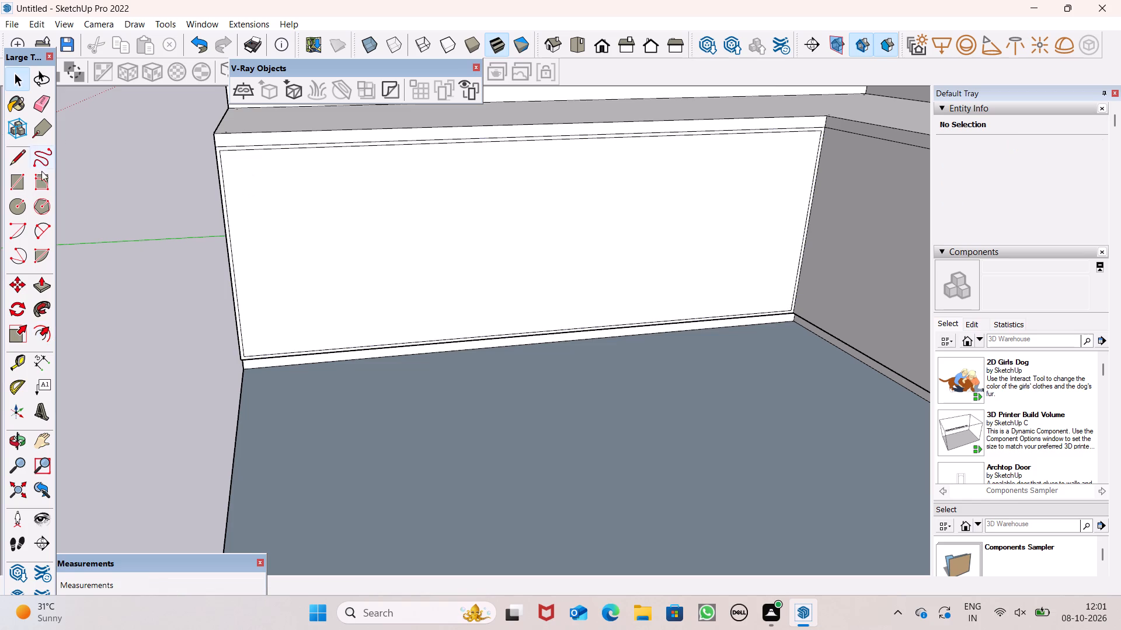
# Draw a vertical divider line about 2' 10 13/16" long inside the first counter leg's front border, near the leg's free end.
pyautogui.click(25, 165)
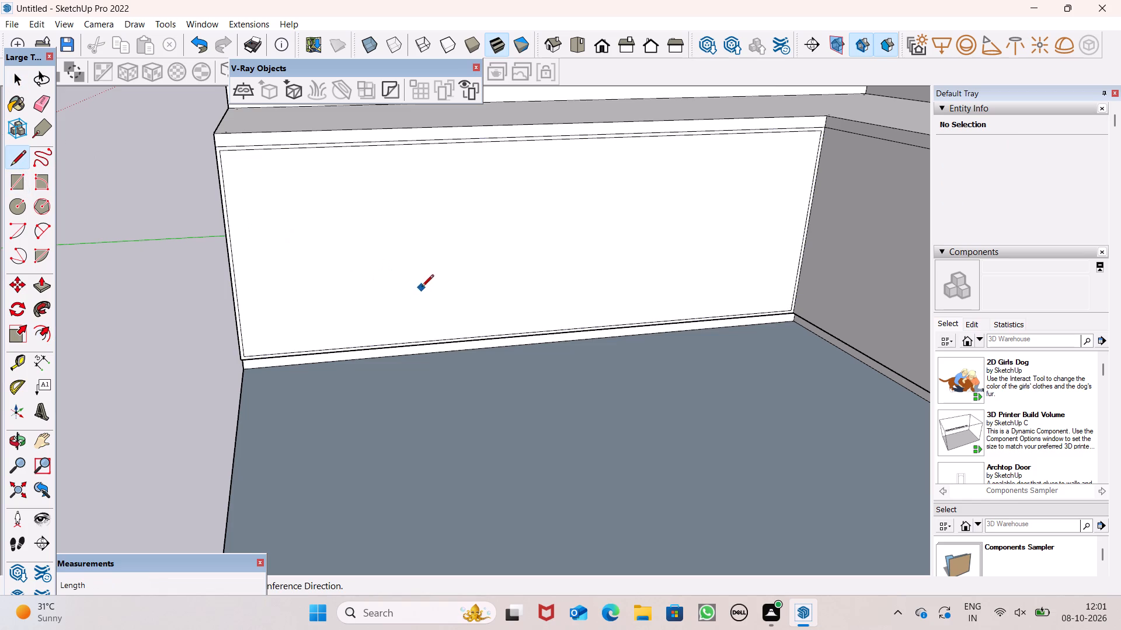
pyautogui.moveTo(462, 331); pyautogui.dragTo(383, 290, button='middle')
pyautogui.scroll(-2, 379, 318)
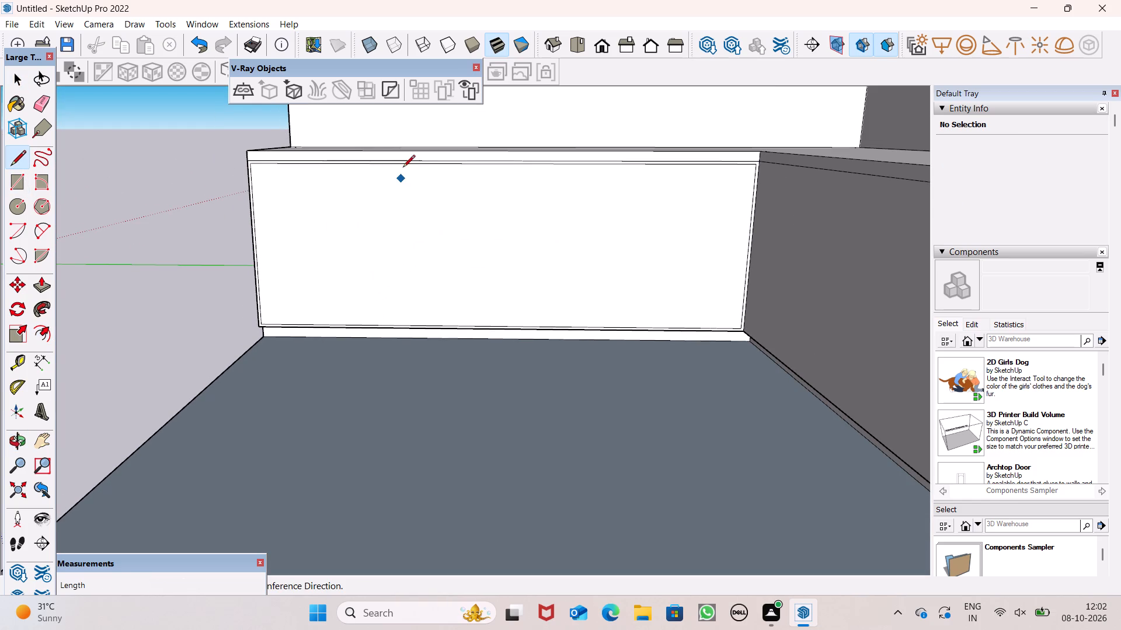
pyautogui.scroll(5, 388, 169)
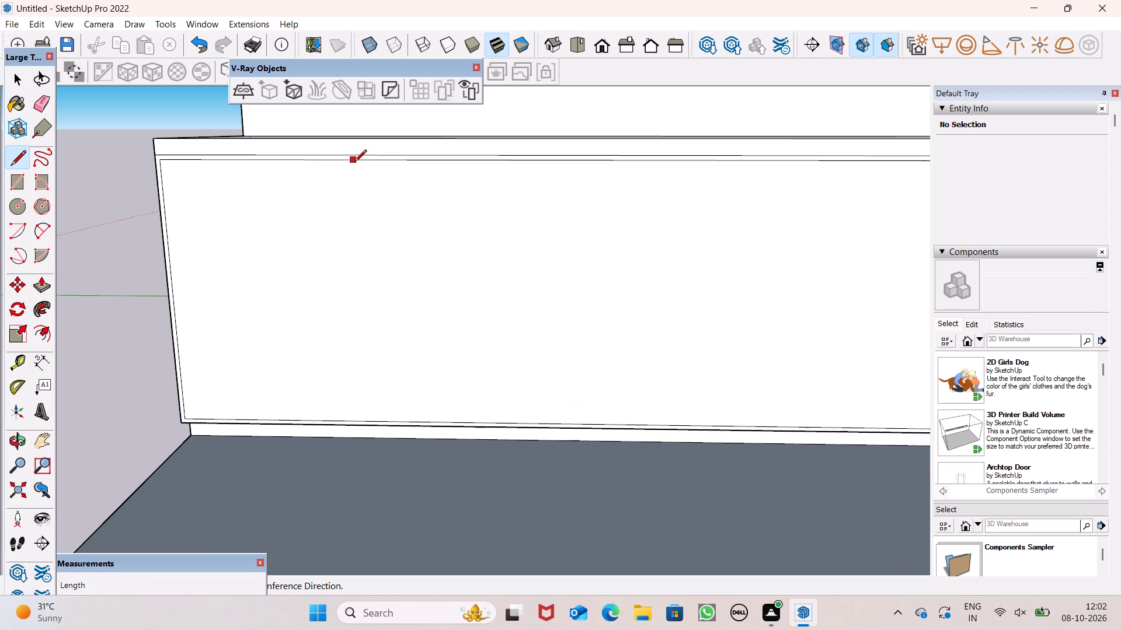
pyautogui.click(349, 163)
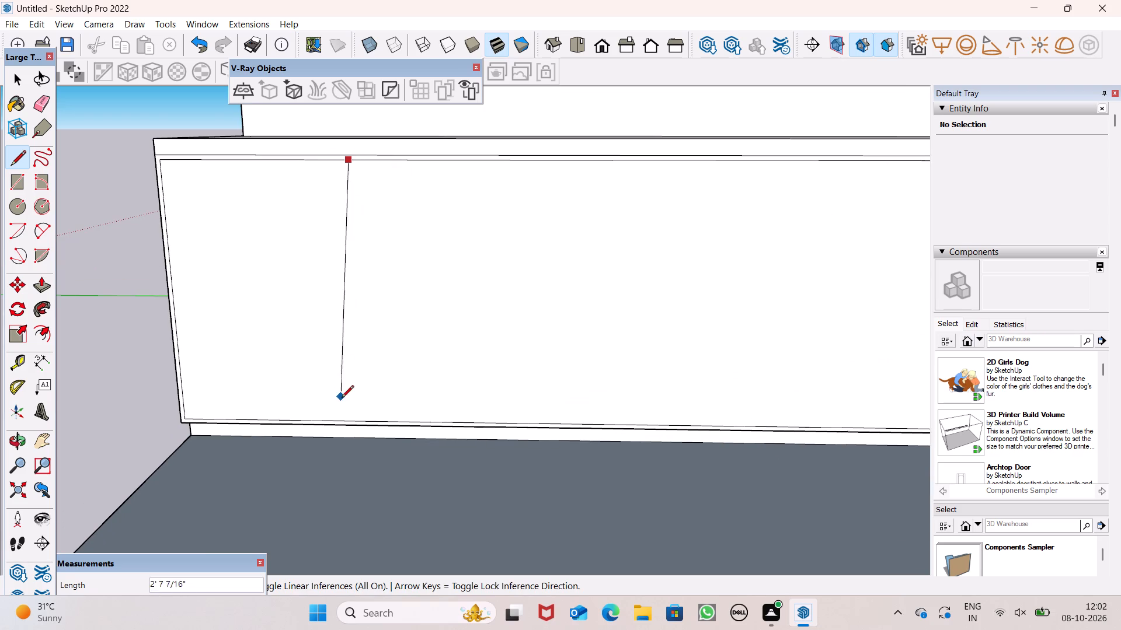
pyautogui.click(358, 418)
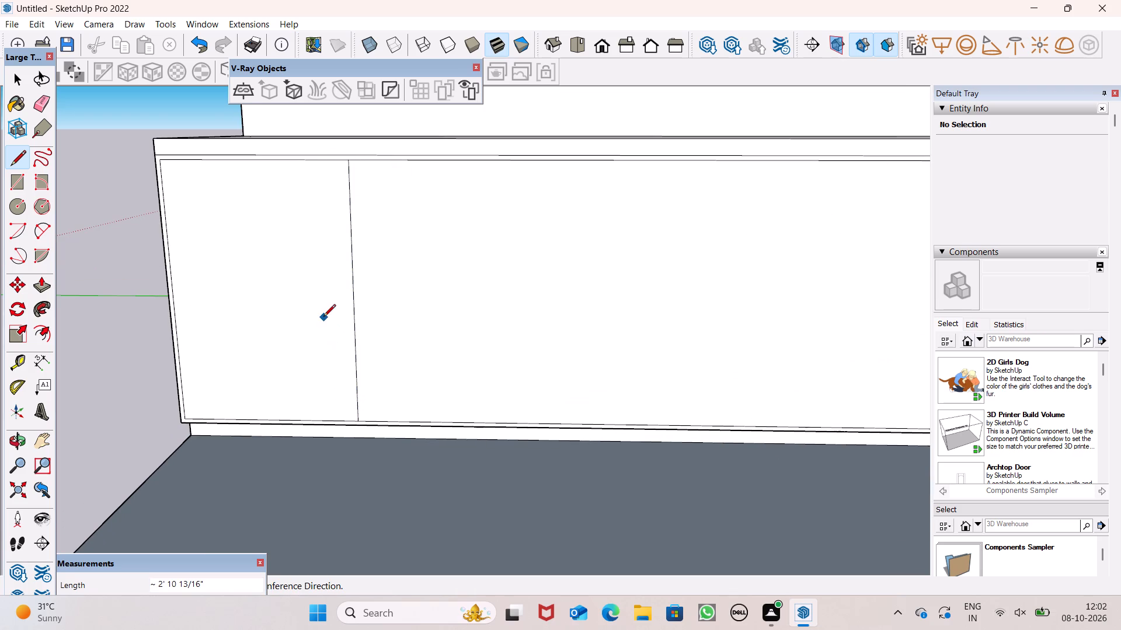
pyautogui.press('space')
# Copy the vertical divider line about 2' along the first counter leg's front face toward the inner corner.
pyautogui.scroll(-4, 303, 353)
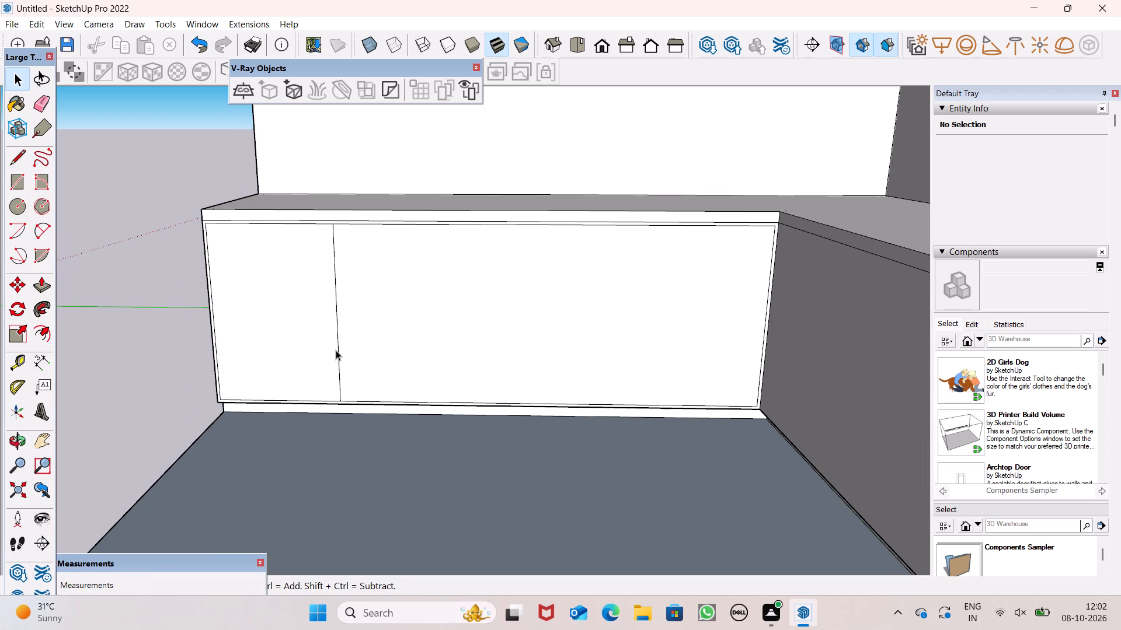
pyautogui.click(336, 344)
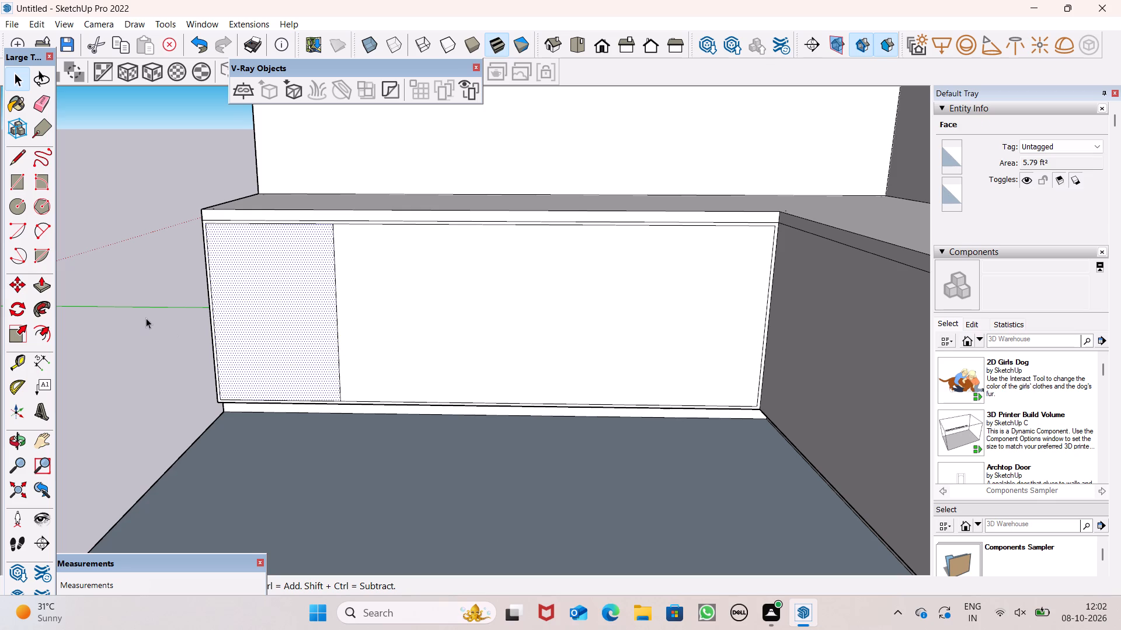
pyautogui.click(149, 317)
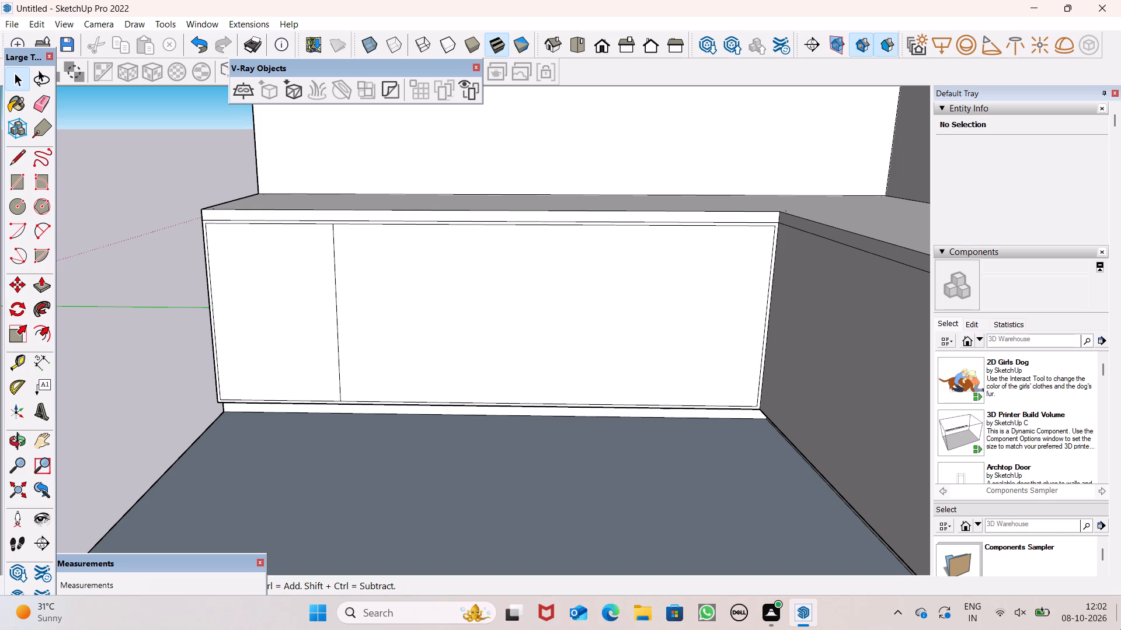
pyautogui.click(337, 307)
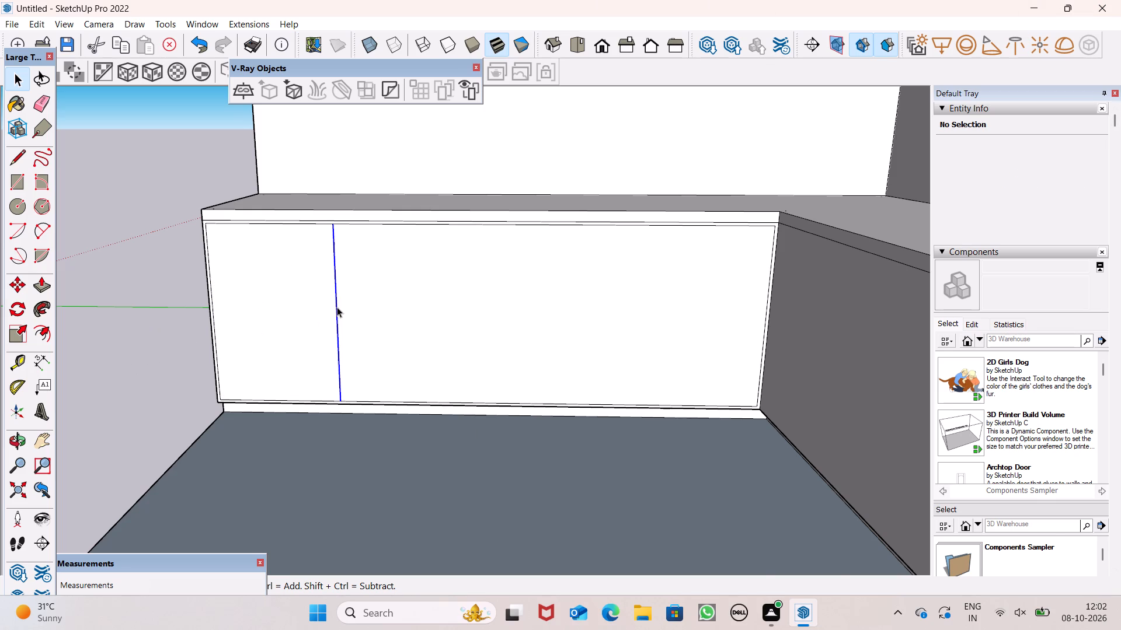
pyautogui.scroll(-2, 199, 261)
pyautogui.scroll(1, 884, 186)
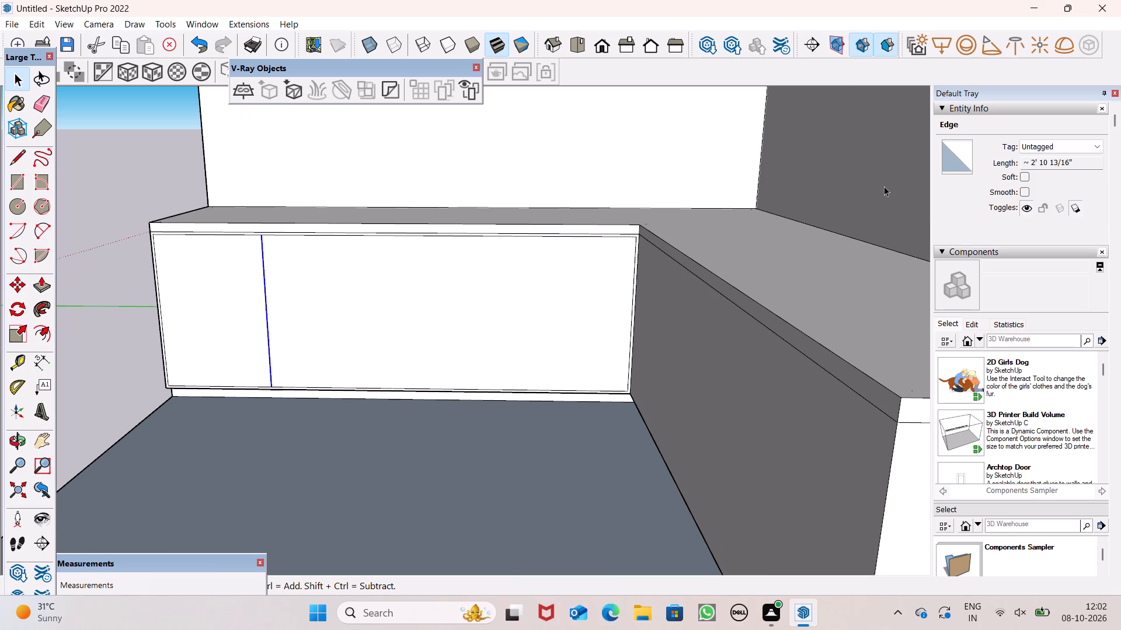
pyautogui.press('m')
pyautogui.press('Return')
pyautogui.moveTo(271, 330); pyautogui.dragTo(374, 327)
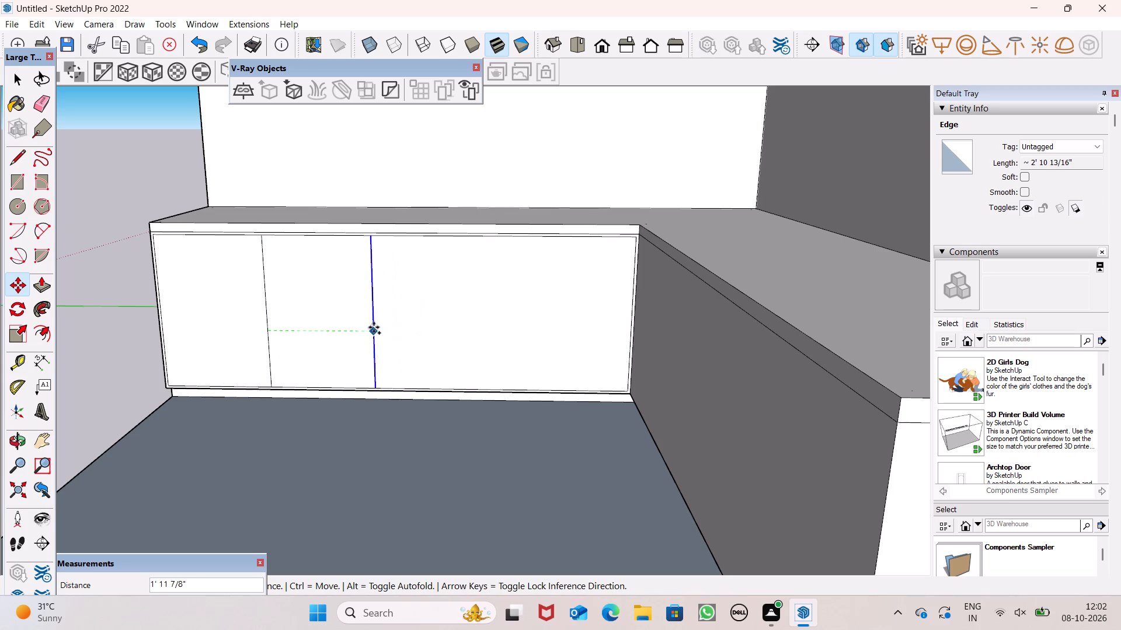
pyautogui.moveTo(374, 327); pyautogui.dragTo(376, 328)
# Copy the second divider line about 3' 2" further toward the inner corner on the first counter leg's front face.
pyautogui.moveTo(377, 327); pyautogui.dragTo(483, 330)
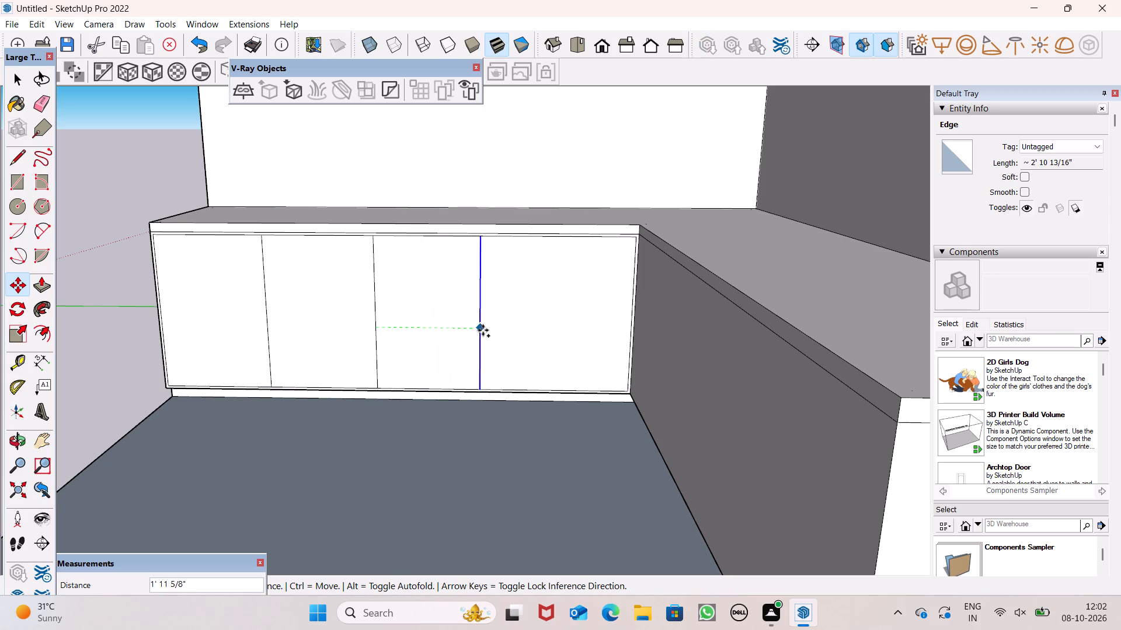
pyautogui.moveTo(483, 330); pyautogui.dragTo(534, 337)
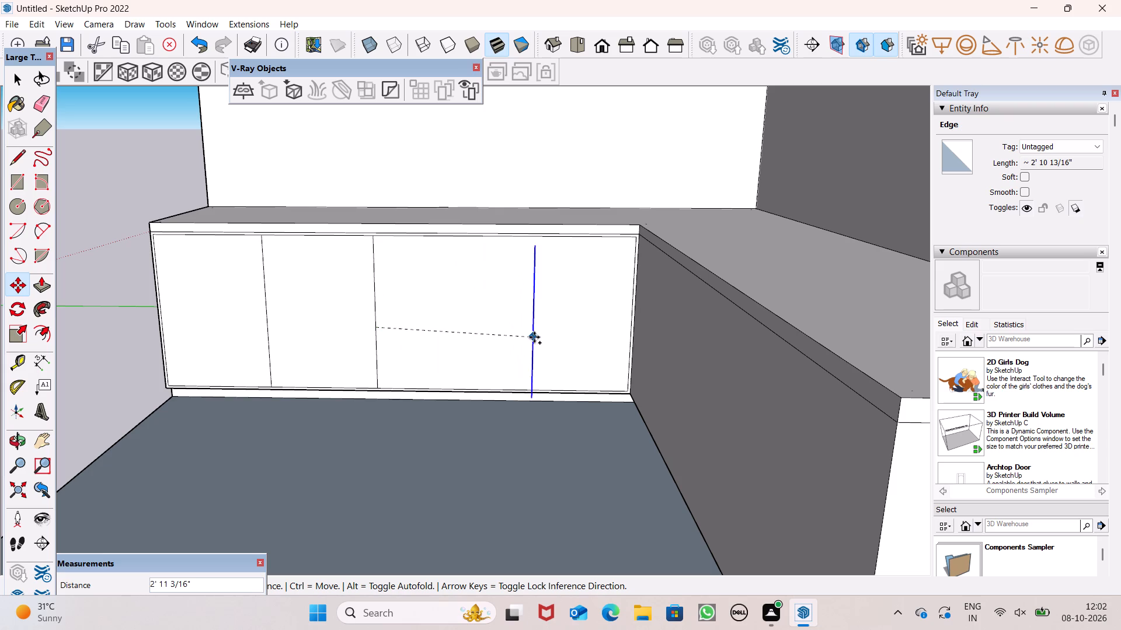
pyautogui.moveTo(534, 337); pyautogui.dragTo(531, 332)
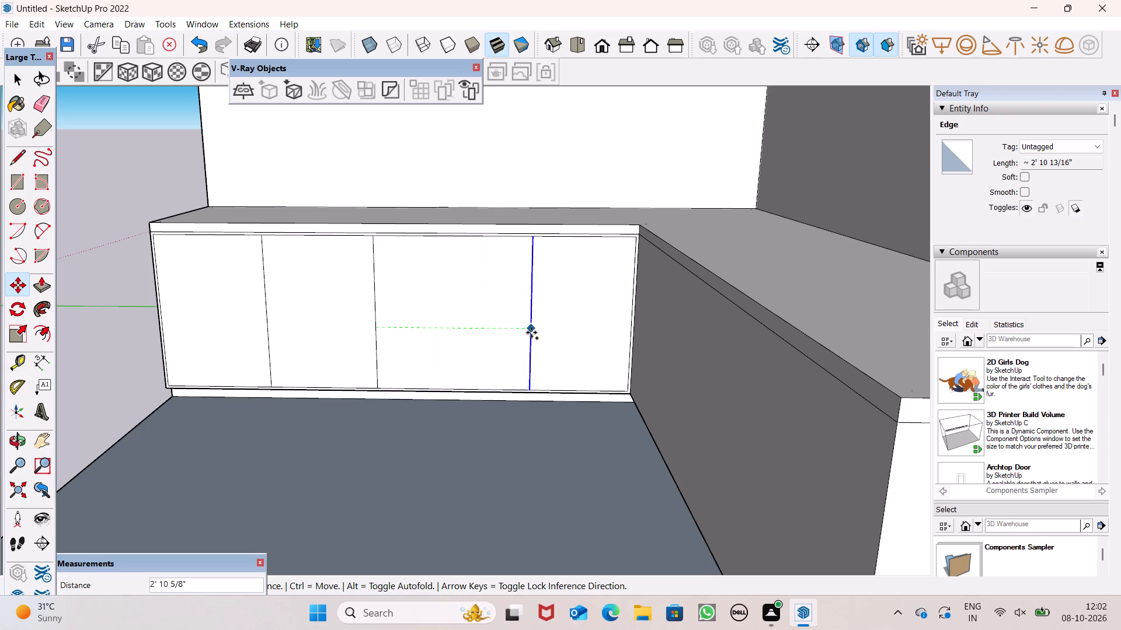
pyautogui.moveTo(531, 332); pyautogui.dragTo(546, 332)
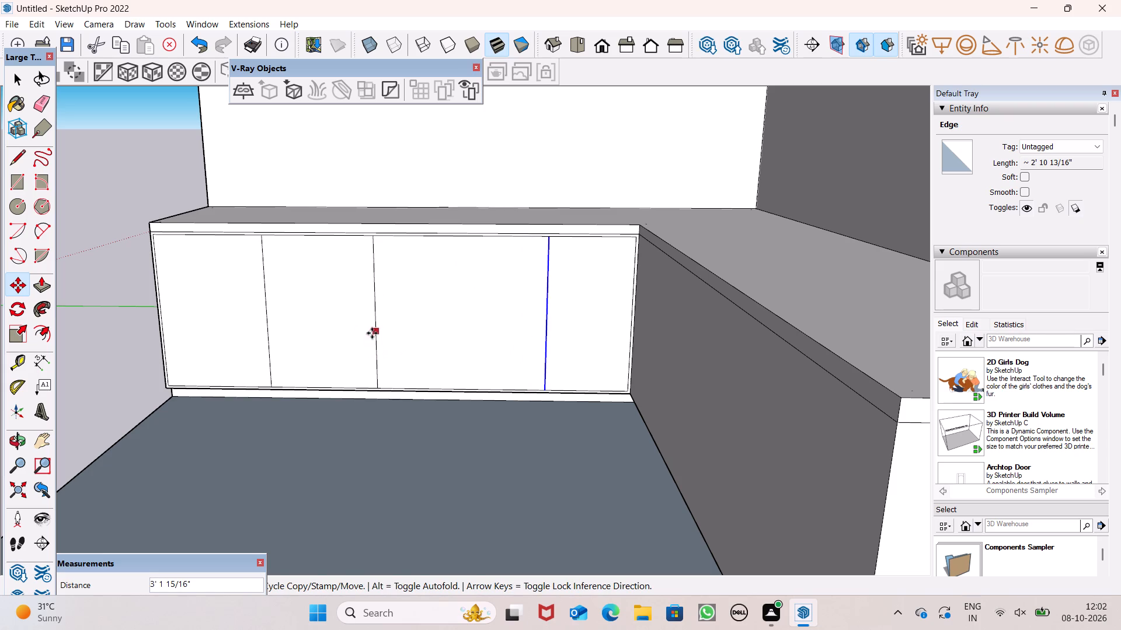
pyautogui.scroll(-1, 277, 342)
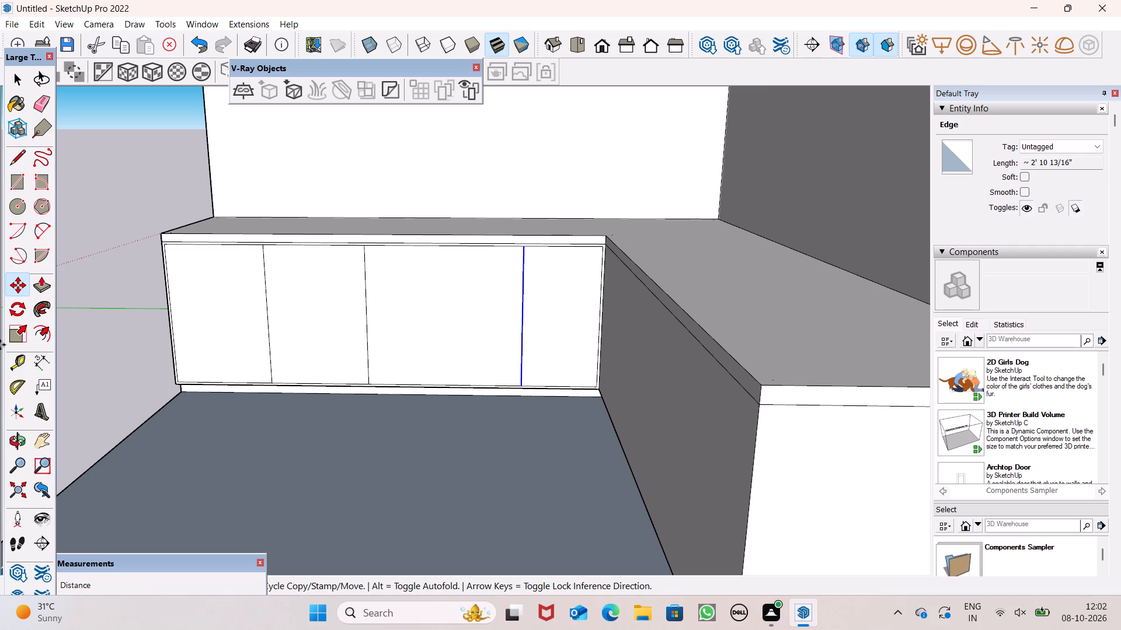
pyautogui.click(137, 267)
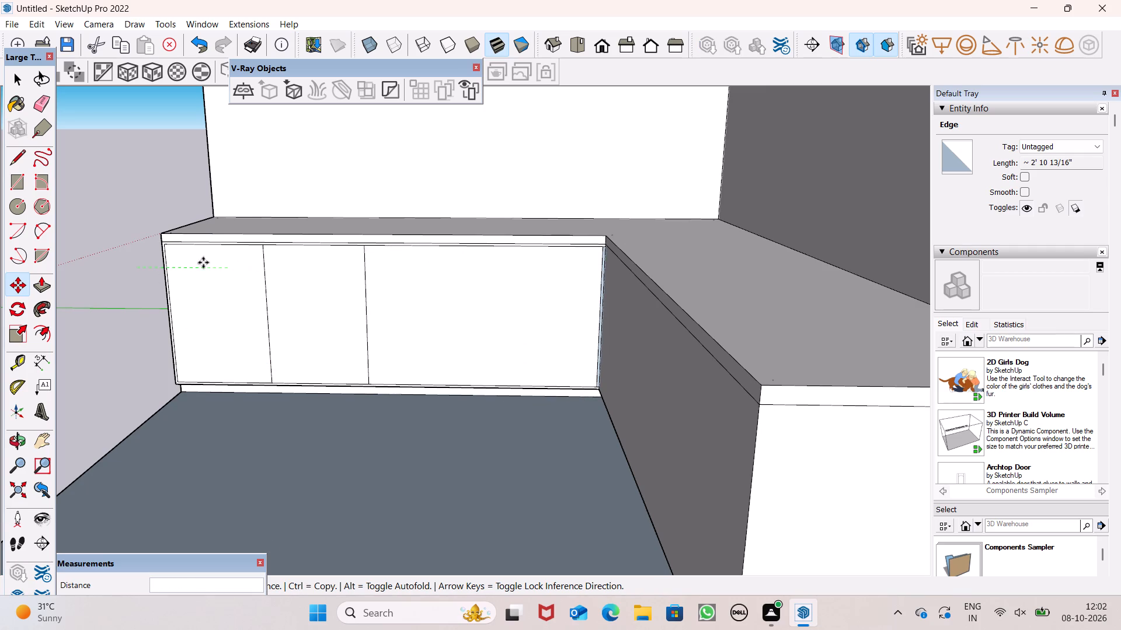
pyautogui.press('space')
pyautogui.click(158, 182)
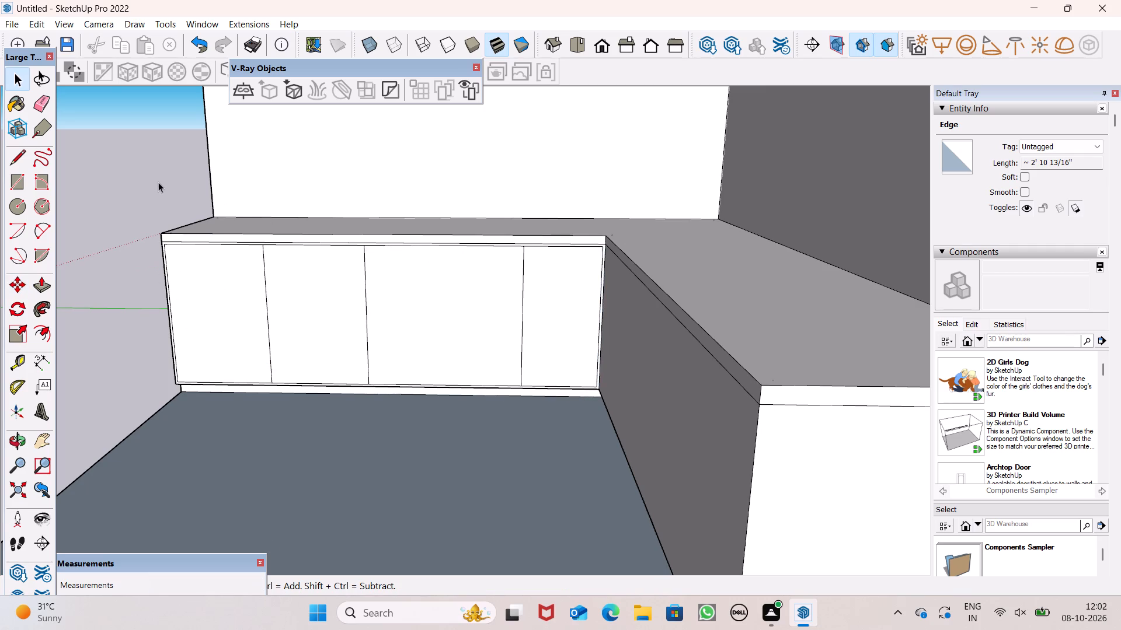
# Offset the outline of the second counter leg's front face slightly inward to leave a narrow border around it.
pyautogui.scroll(-1, 305, 212)
pyautogui.moveTo(496, 344); pyautogui.dragTo(725, 302, button='middle')
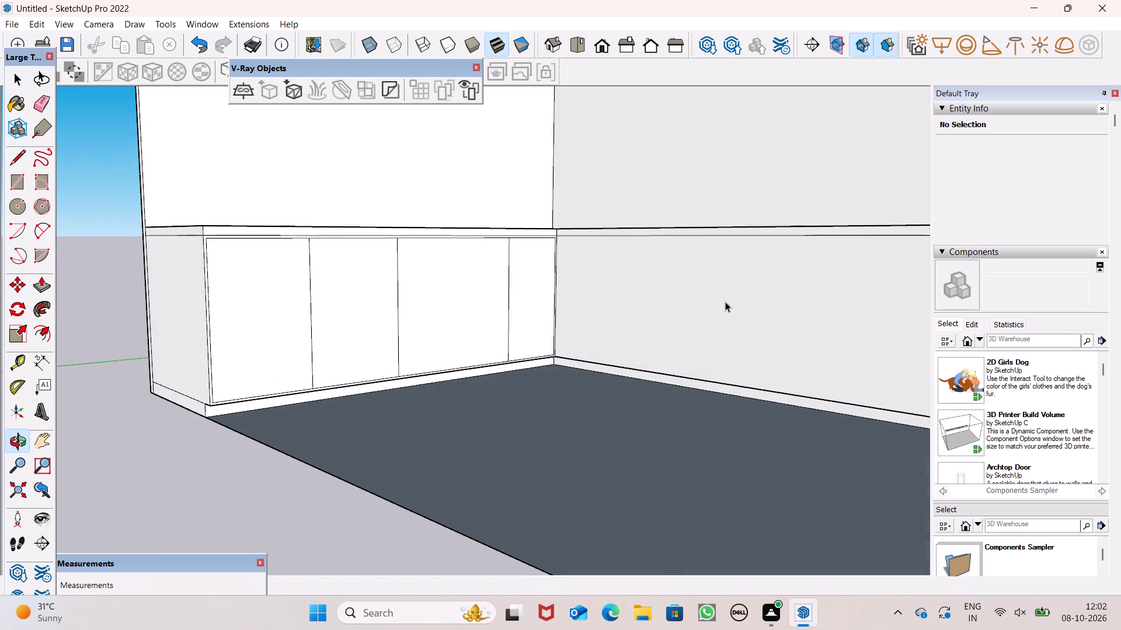
pyautogui.moveTo(725, 302); pyautogui.dragTo(725, 303, button='middle')
pyautogui.scroll(-1, 276, 221)
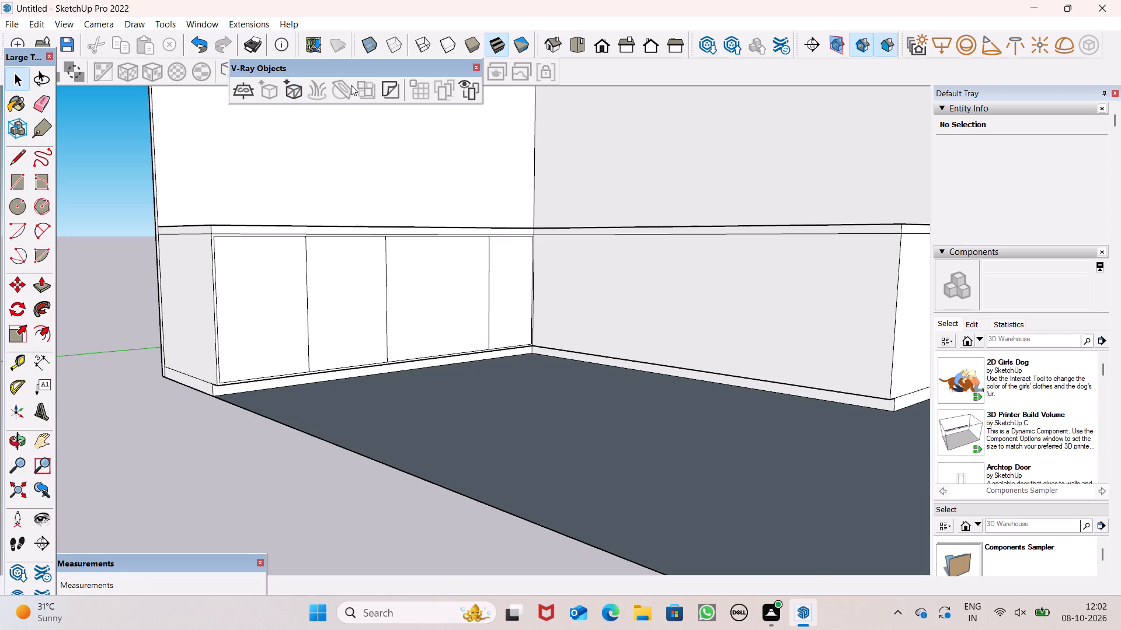
pyautogui.scroll(-2, 431, 180)
pyautogui.moveTo(512, 345); pyautogui.dragTo(600, 380, button='middle')
pyautogui.scroll(6, 781, 275)
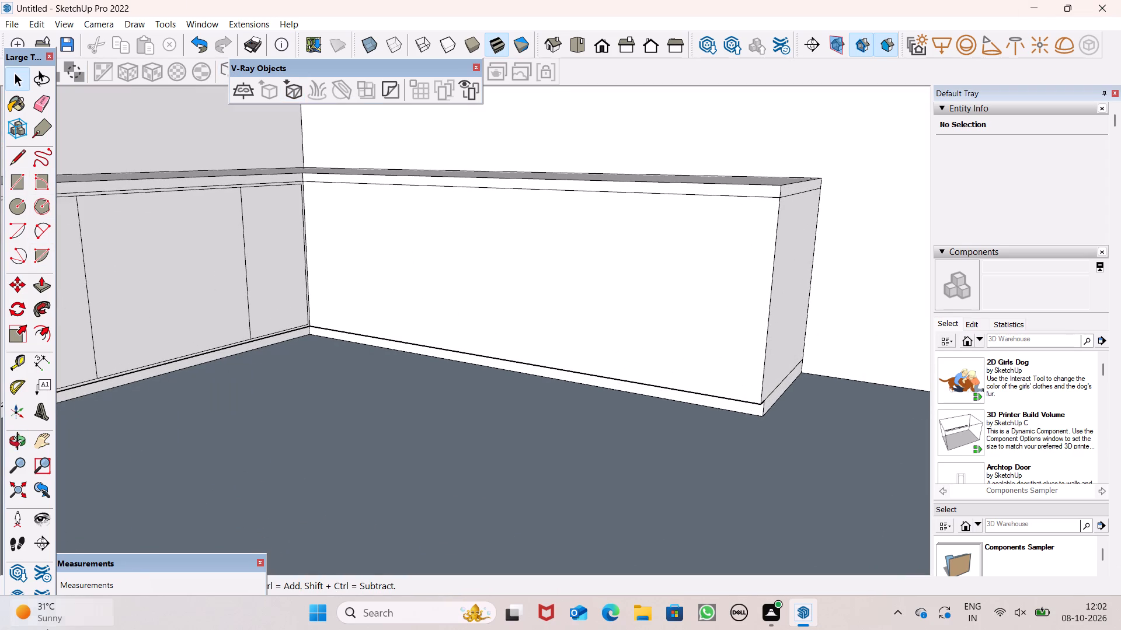
pyautogui.click(44, 332)
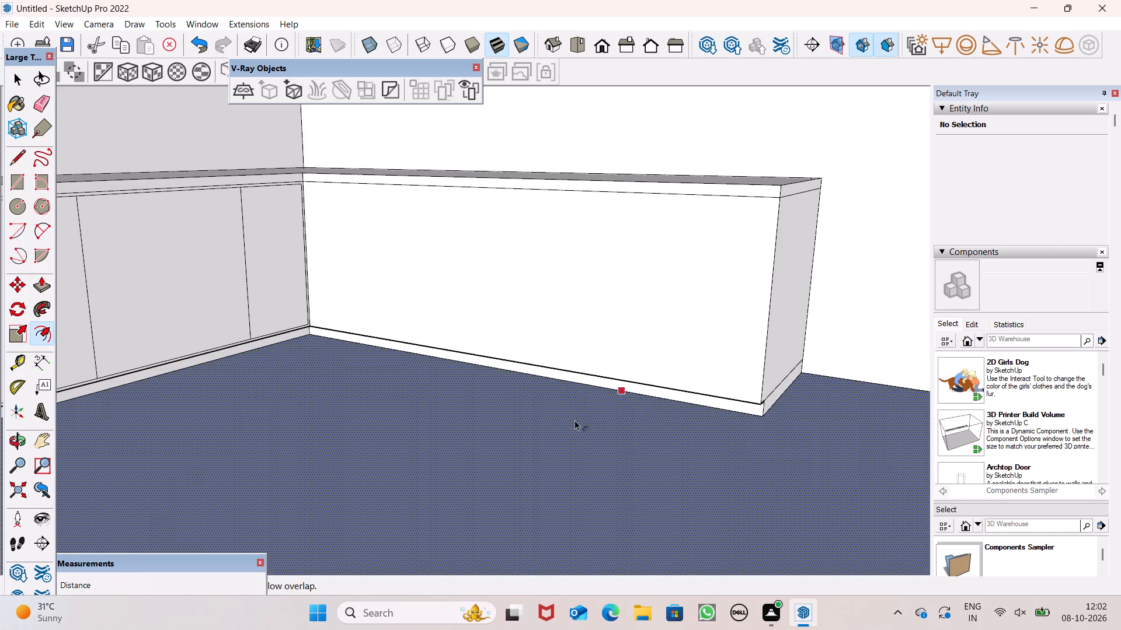
pyautogui.moveTo(573, 420); pyautogui.dragTo(737, 419, button='middle')
pyautogui.scroll(4, 643, 235)
pyautogui.moveTo(643, 205); pyautogui.dragTo(640, 215)
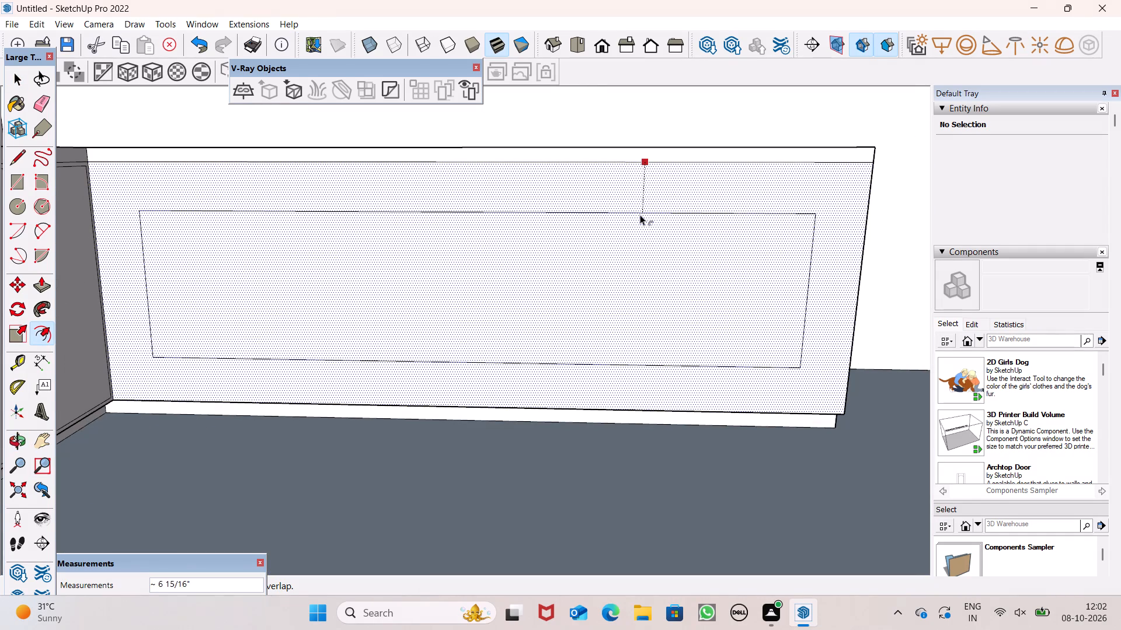
pyautogui.moveTo(640, 215); pyautogui.dragTo(576, 166)
pyautogui.doubleClick(576, 166)
pyautogui.press('space')
pyautogui.scroll(-1, 666, 265)
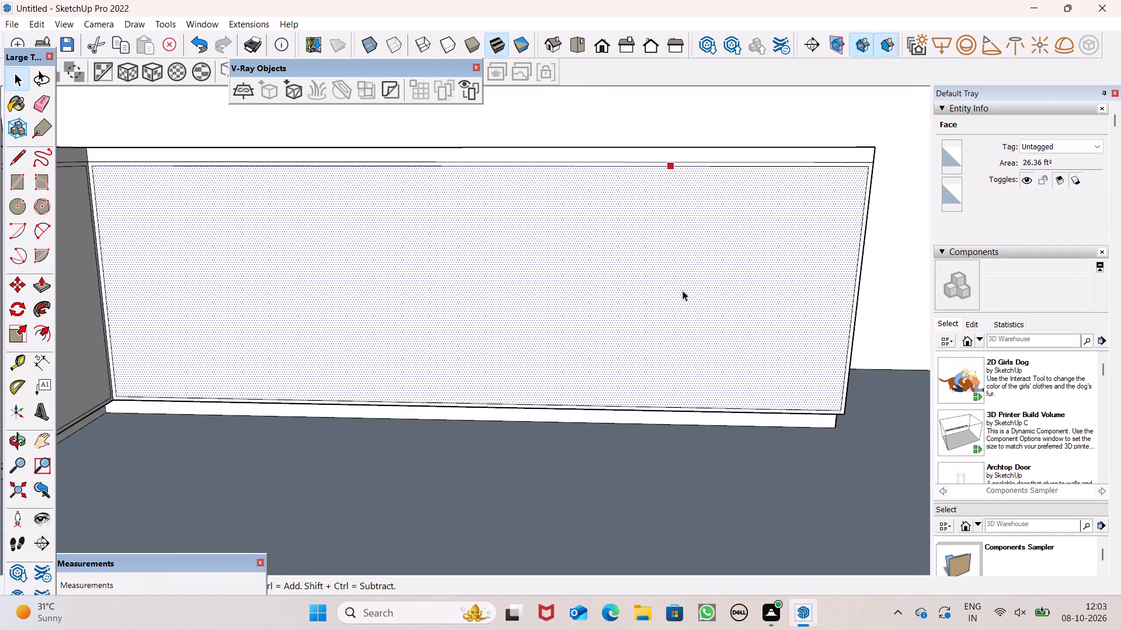
pyautogui.scroll(-13, 791, 385)
pyautogui.click(92, 279)
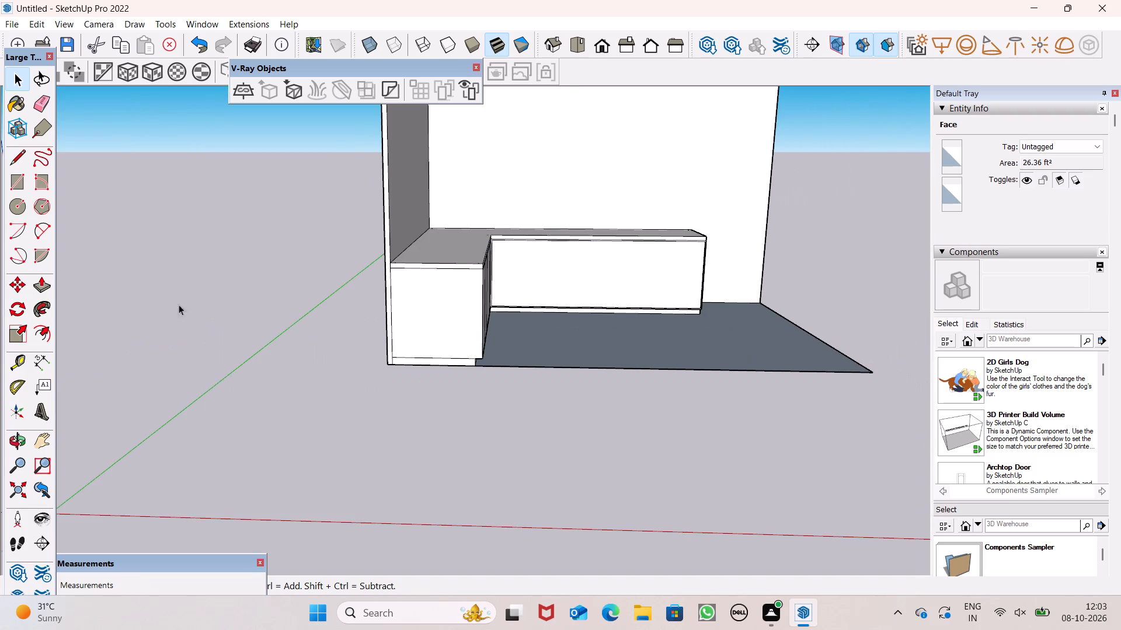
# Draw a vertical divider line about 2' 10 7/8" long inside the second counter leg's front border, near the leg's free end.
pyautogui.moveTo(823, 477); pyautogui.dragTo(549, 459, button='middle')
pyautogui.scroll(1, 811, 303)
pyautogui.scroll(1, 791, 366)
pyautogui.moveTo(791, 370); pyautogui.dragTo(868, 417, button='middle')
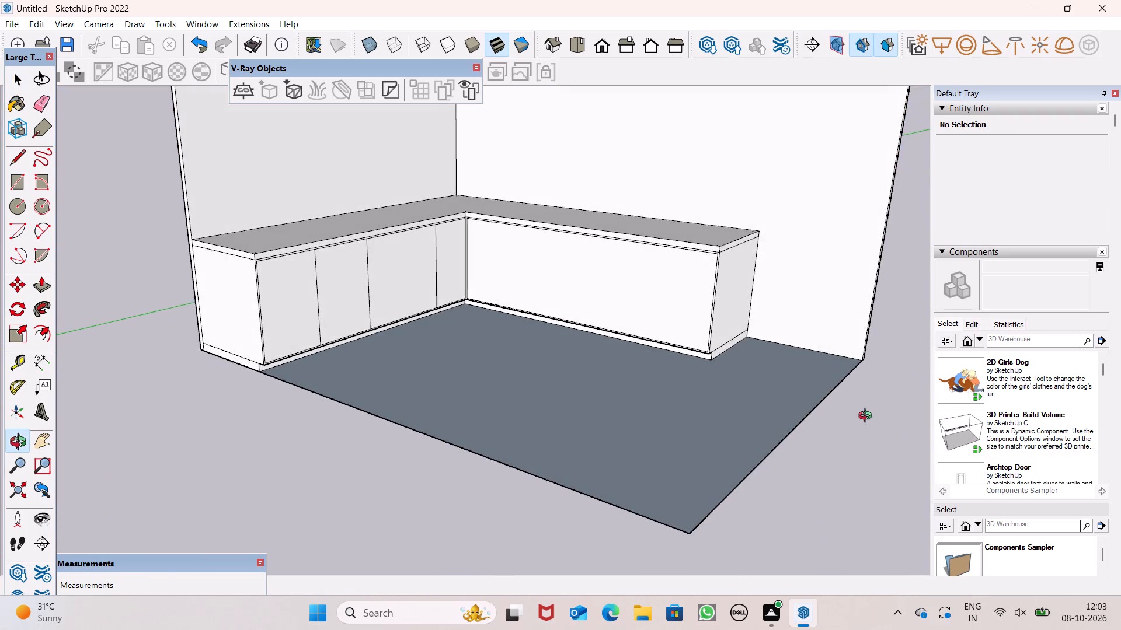
pyautogui.moveTo(868, 417); pyautogui.dragTo(841, 404, button='middle')
pyautogui.click(21, 155)
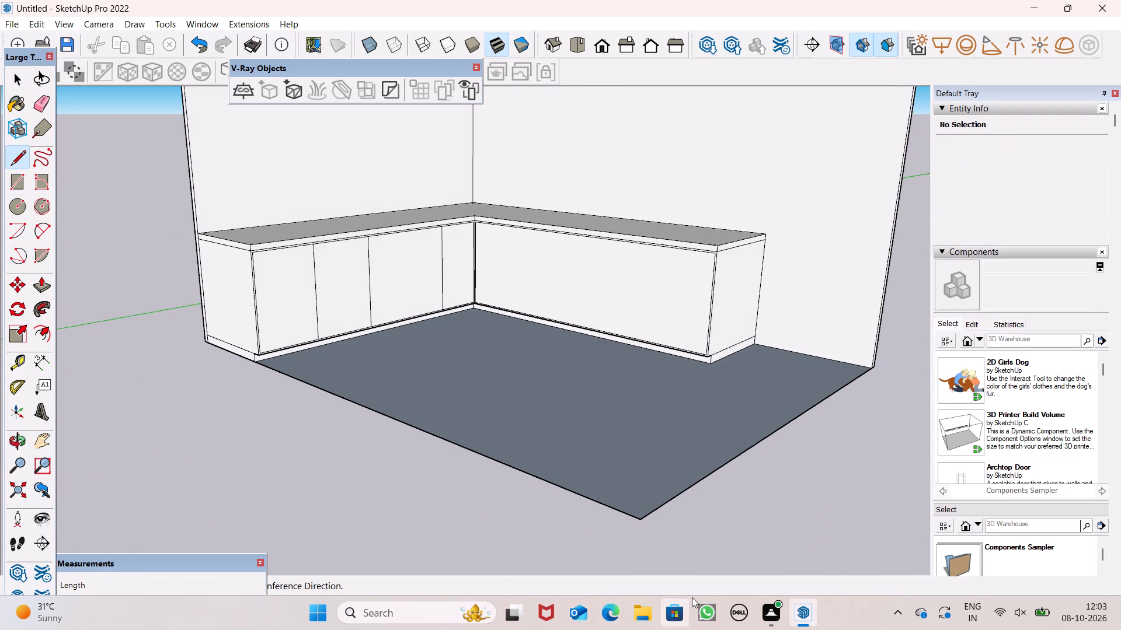
pyautogui.moveTo(708, 568); pyautogui.dragTo(904, 594, button='middle')
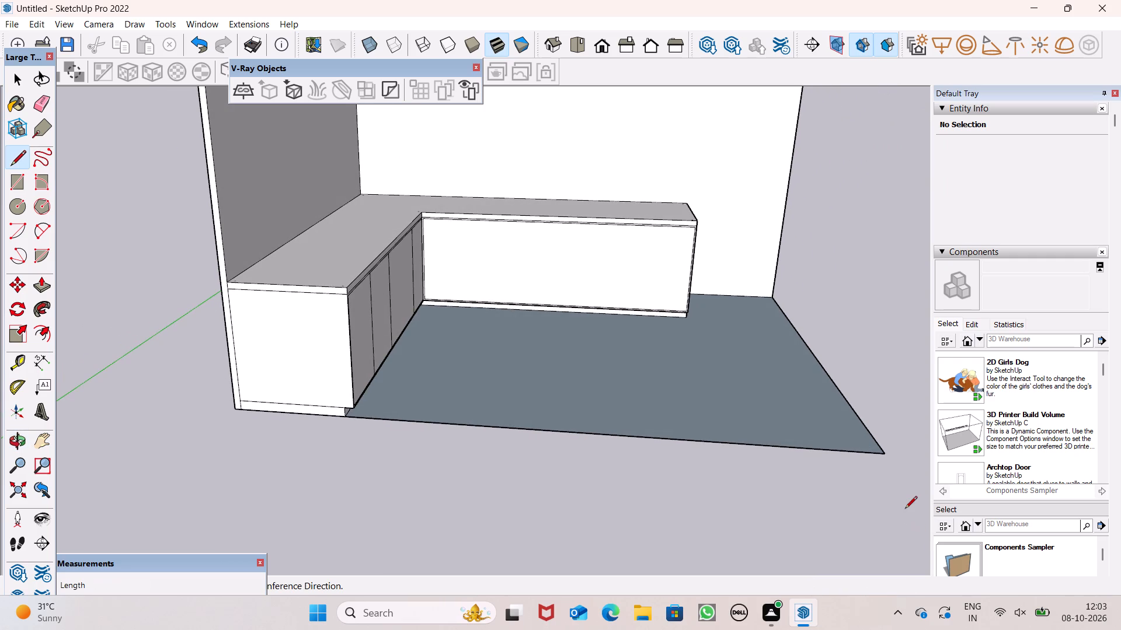
pyautogui.scroll(2, 952, 474)
pyautogui.scroll(-1, 952, 474)
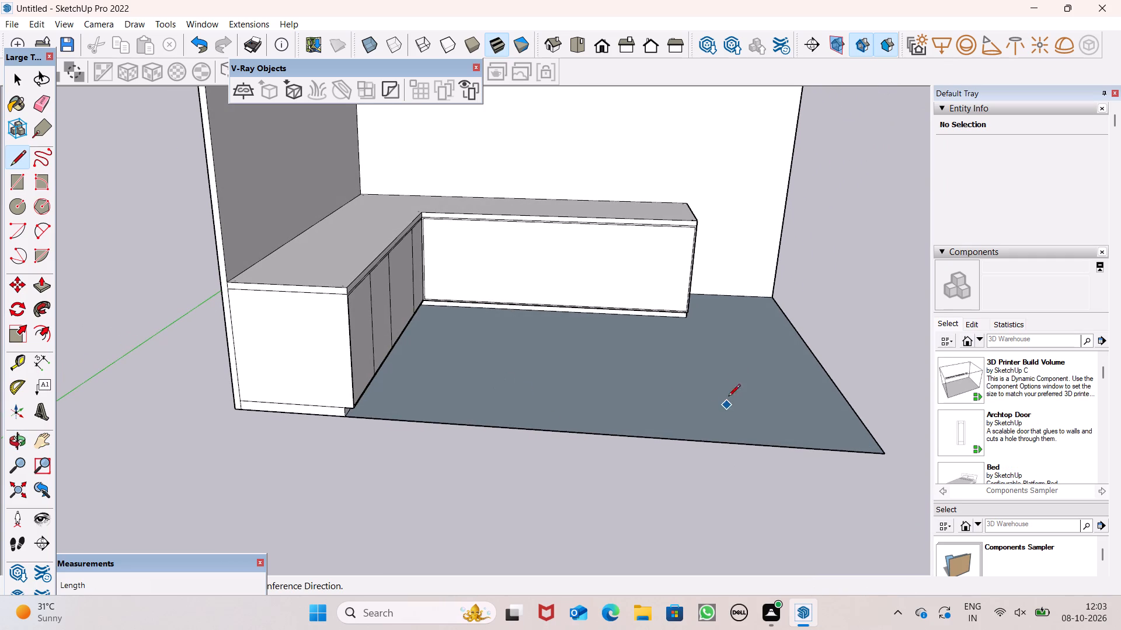
pyautogui.scroll(6, 719, 298)
pyautogui.scroll(2, 734, 252)
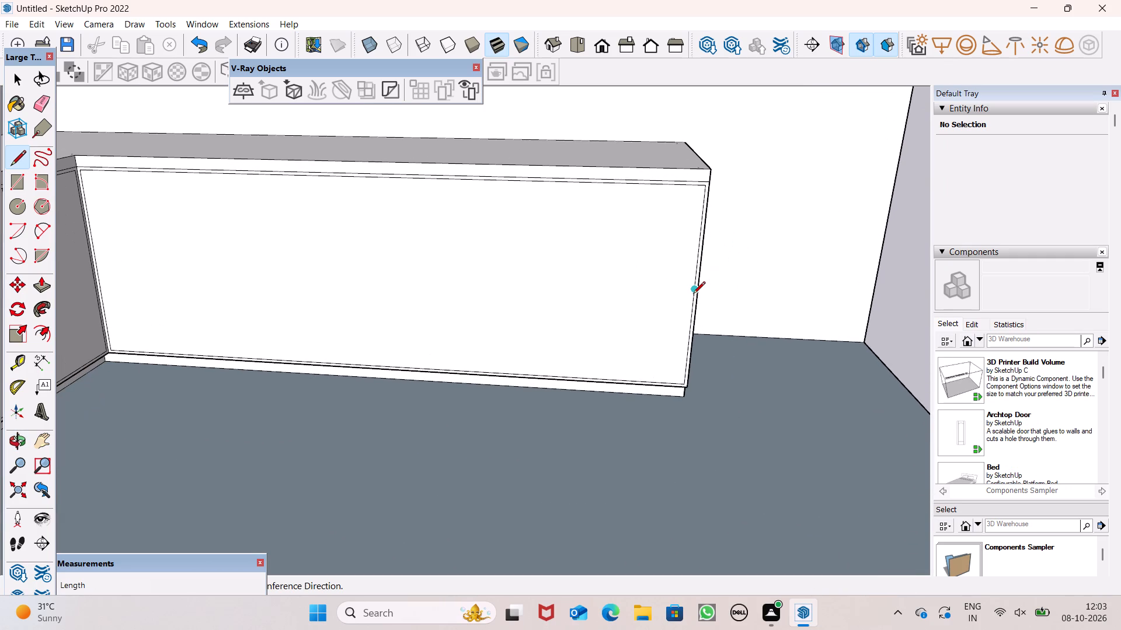
pyautogui.click(693, 295)
pyautogui.press('space')
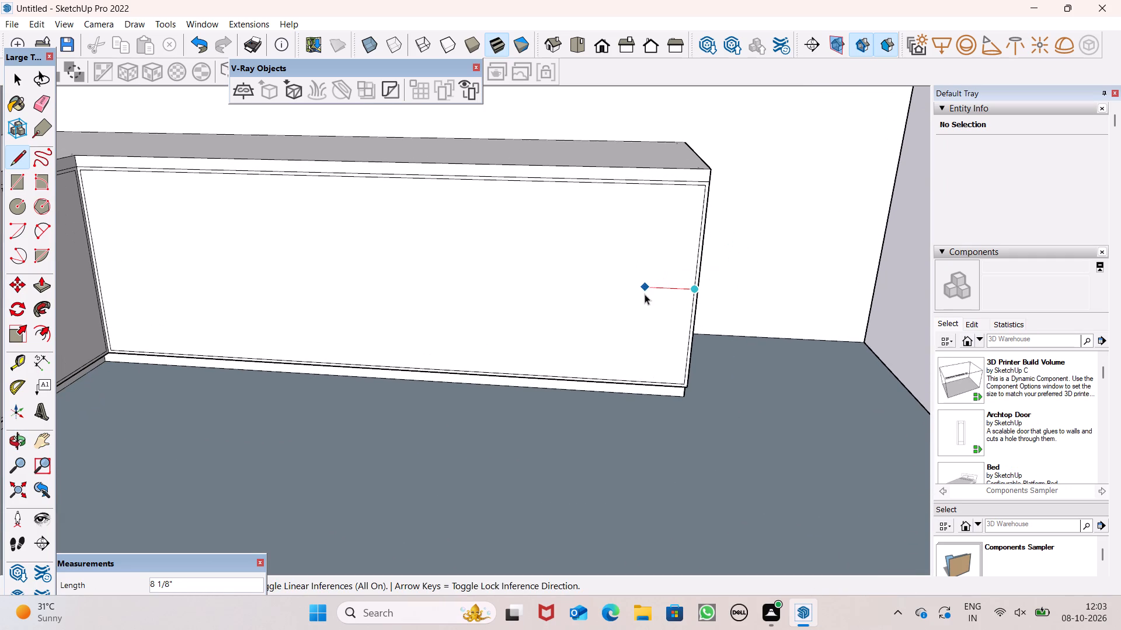
pyautogui.click(14, 156)
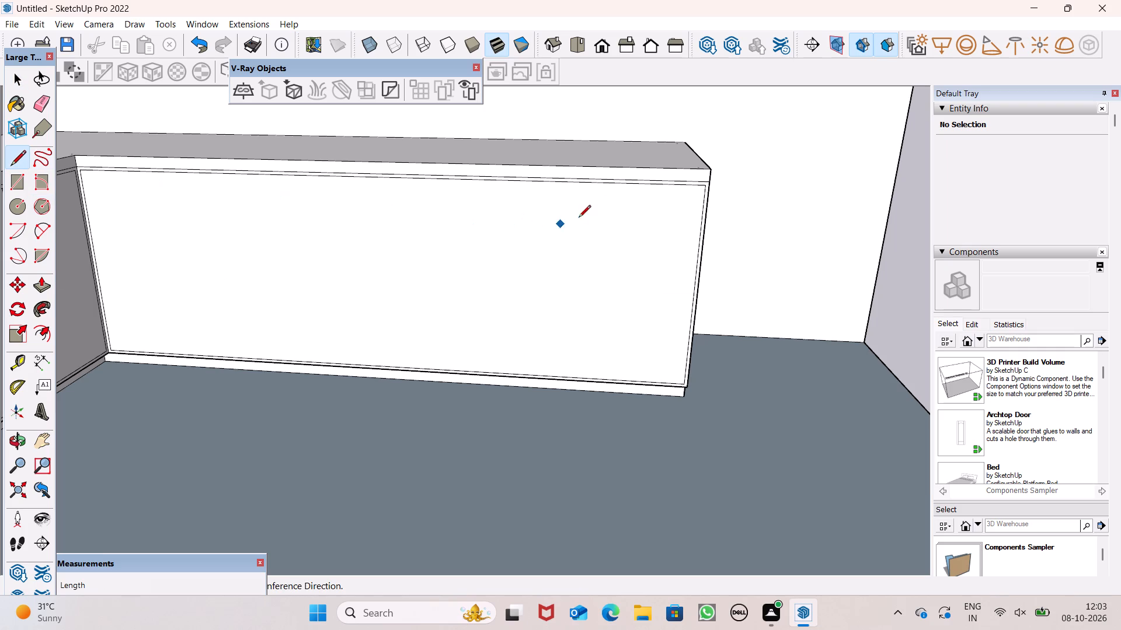
pyautogui.click(593, 186)
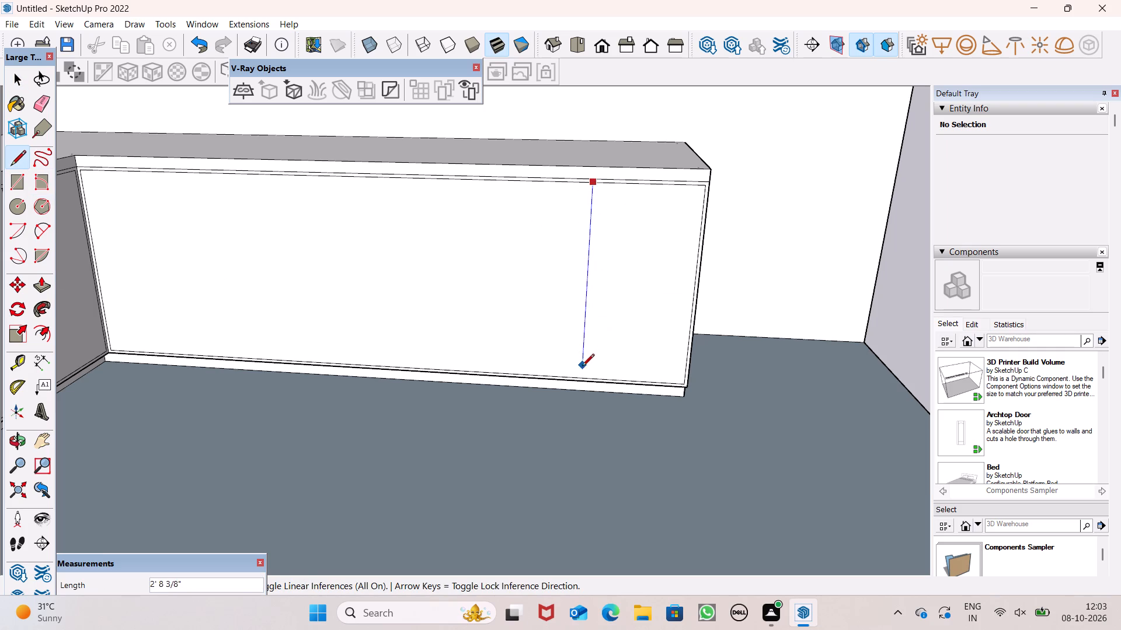
pyautogui.click(580, 375)
pyautogui.press('space')
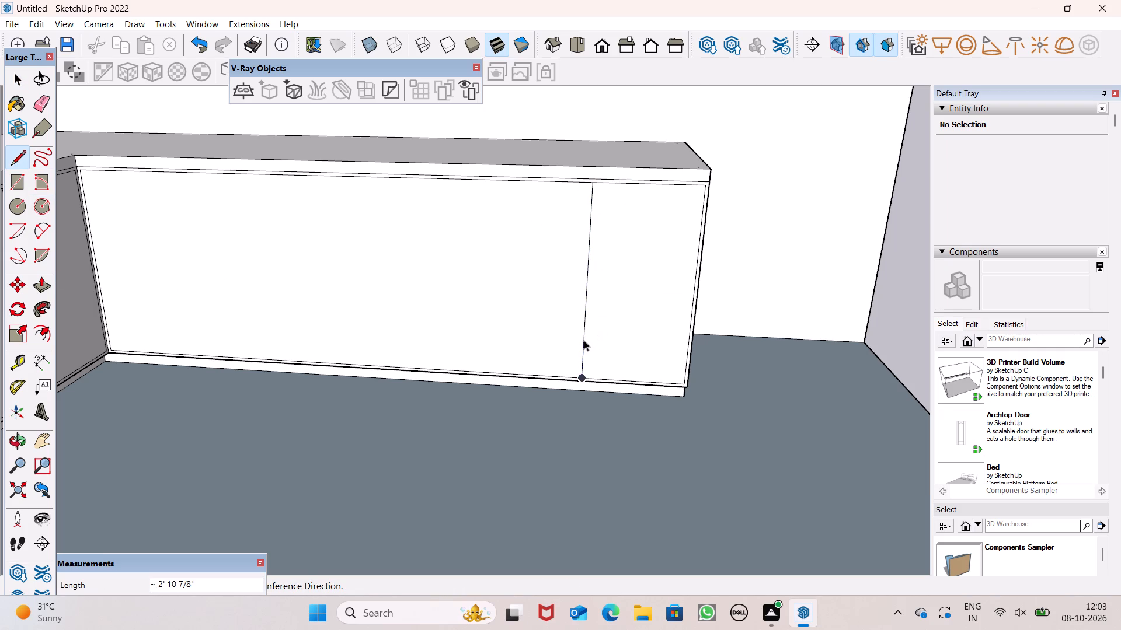
# Copy the second counter leg's vertical divider twice toward the inner corner, spacing the copies about 1' 6" apart.
pyautogui.click(584, 340)
pyautogui.press('m')
pyautogui.press('Return')
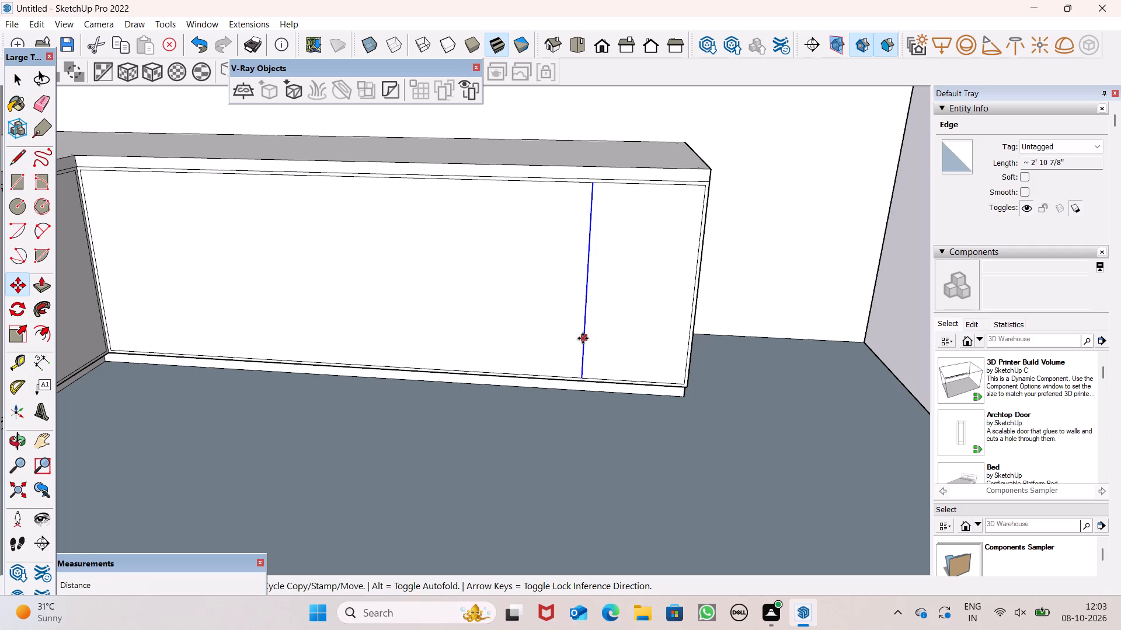
pyautogui.keyDown('ctrl'); pyautogui.moveTo(583, 338); pyautogui.dragTo(481, 342); pyautogui.keyUp('ctrl')
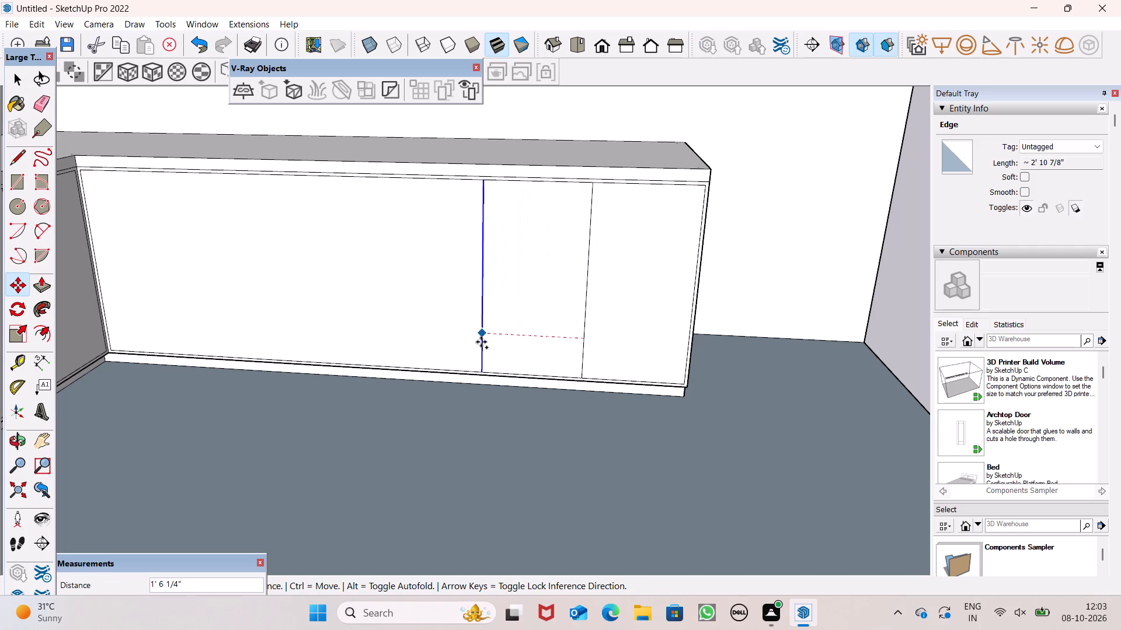
pyautogui.keyDown('ctrl'); pyautogui.moveTo(481, 342); pyautogui.dragTo(479, 334); pyautogui.keyUp('ctrl')
pyautogui.keyDown('ctrl'); pyautogui.moveTo(480, 333); pyautogui.dragTo(372, 326); pyautogui.keyUp('ctrl')
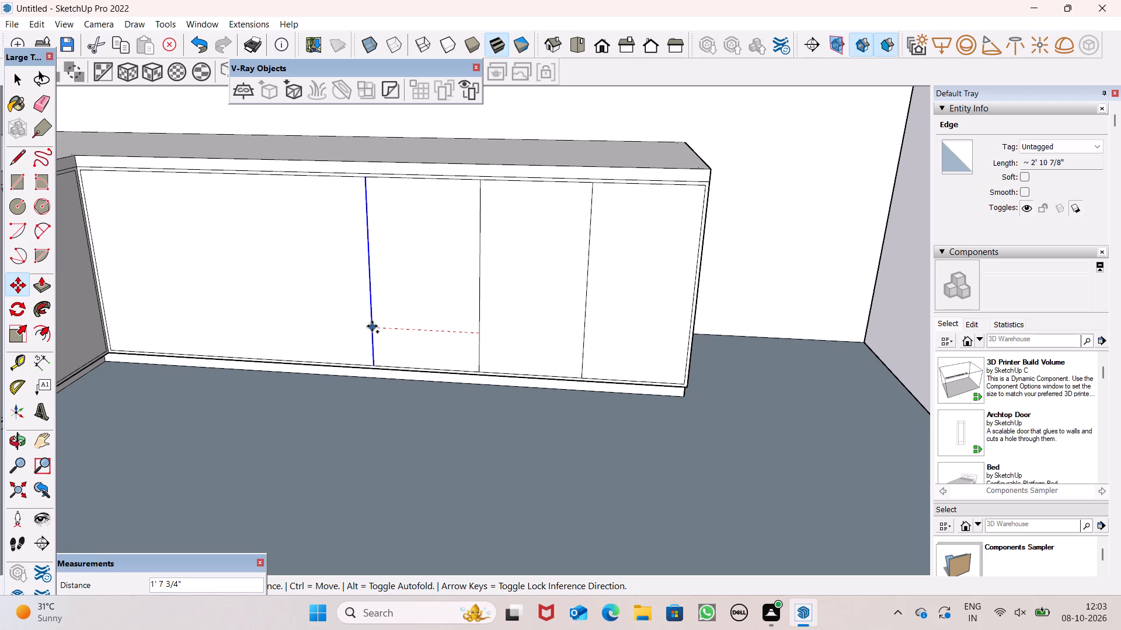
pyautogui.keyDown('ctrl'); pyautogui.moveTo(372, 326); pyautogui.dragTo(380, 328); pyautogui.keyUp('ctrl')
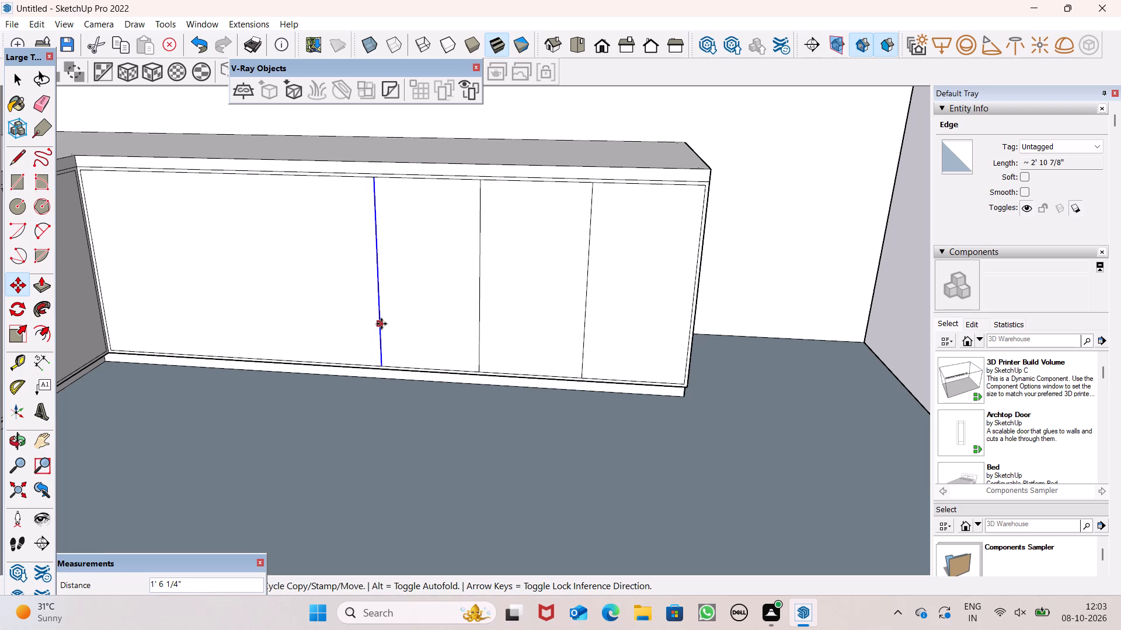
# Copy the last divider about 2' 10 5/8" further toward the inner corner on the second counter leg's front face.
pyautogui.moveTo(381, 324); pyautogui.dragTo(217, 314)
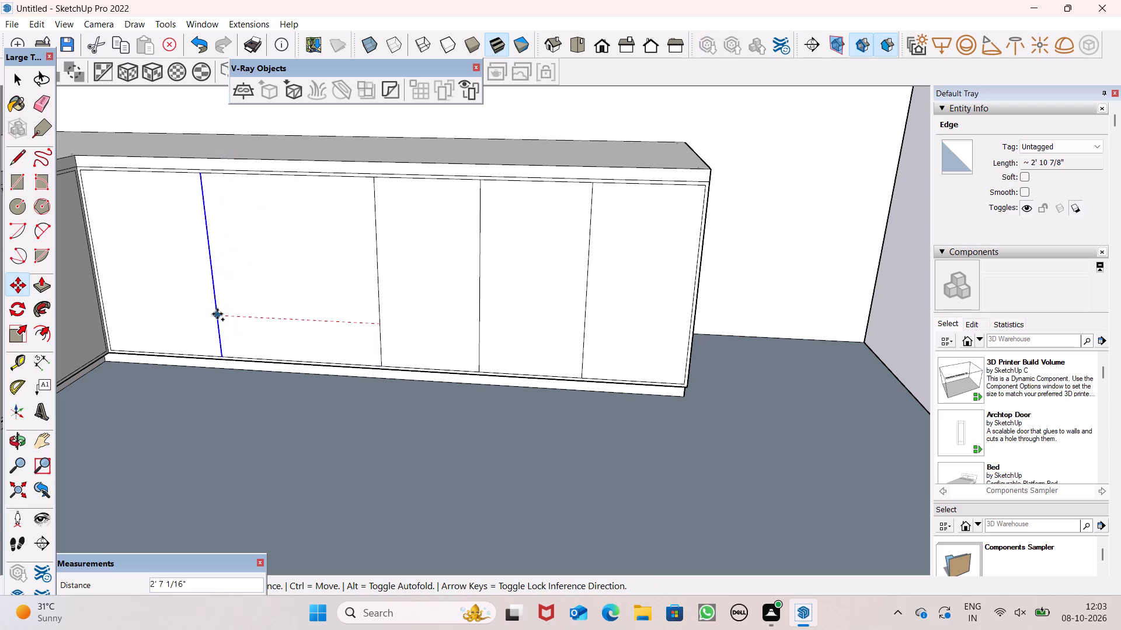
pyautogui.moveTo(217, 314); pyautogui.dragTo(200, 315)
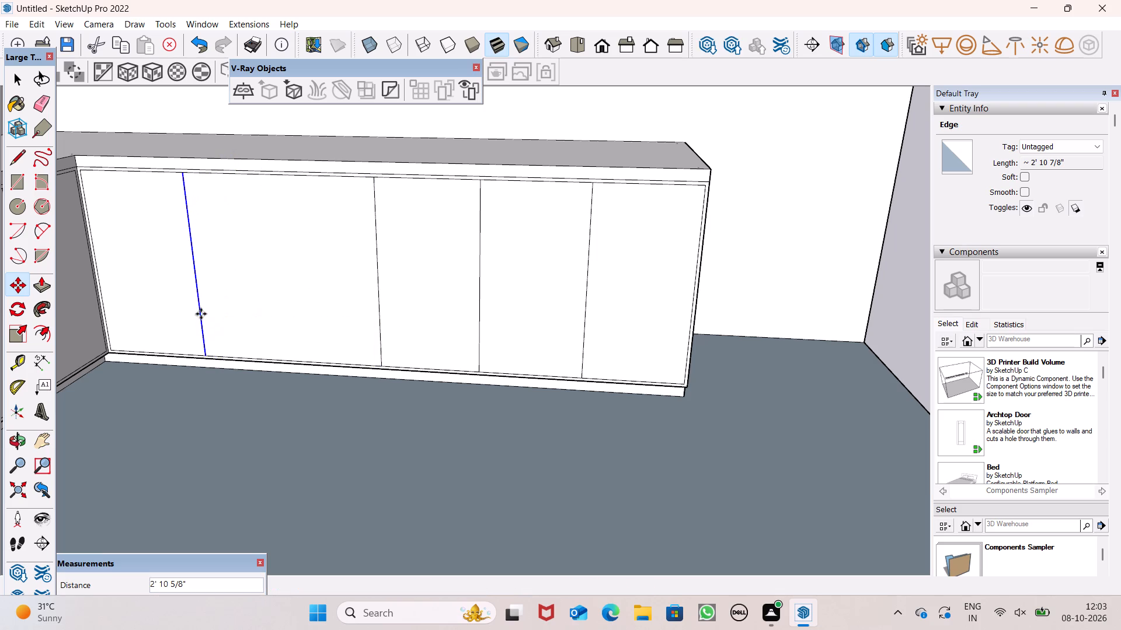
pyautogui.press('space')
pyautogui.scroll(-5, 471, 309)
pyautogui.moveTo(434, 309); pyautogui.dragTo(451, 276, button='middle')
pyautogui.scroll(1, 416, 268)
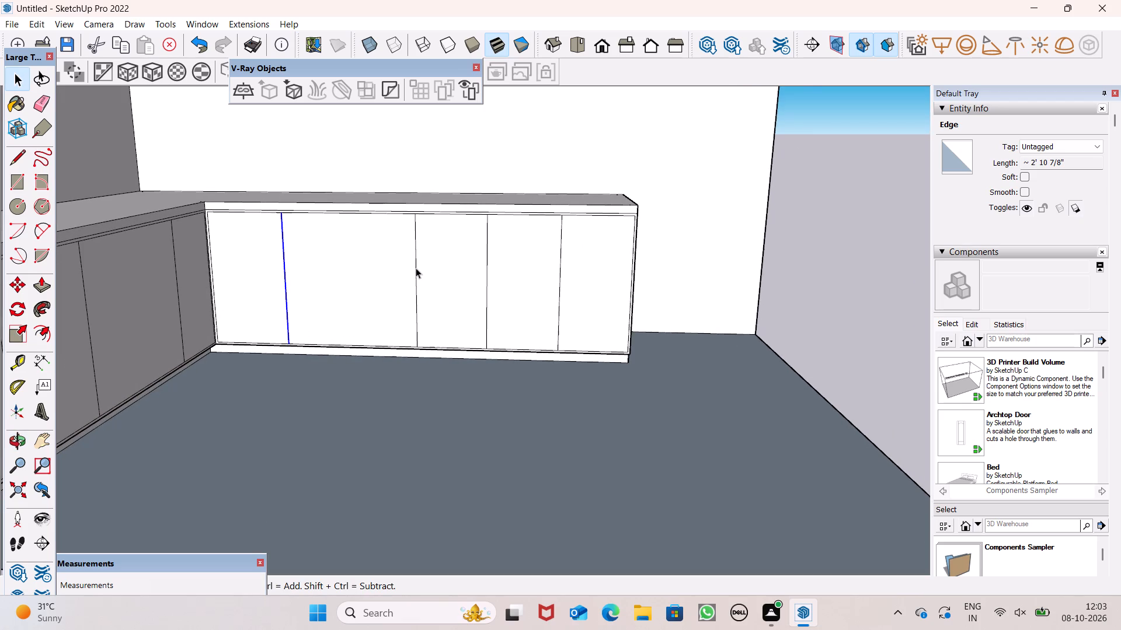
pyautogui.scroll(1, 395, 271)
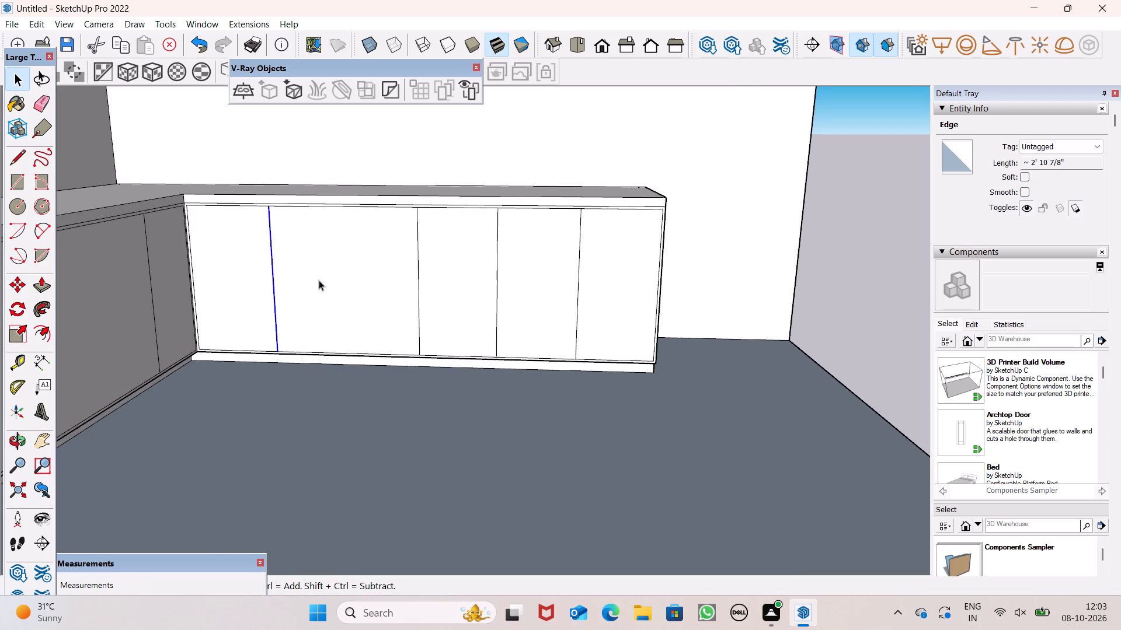
pyautogui.scroll(-5, 444, 408)
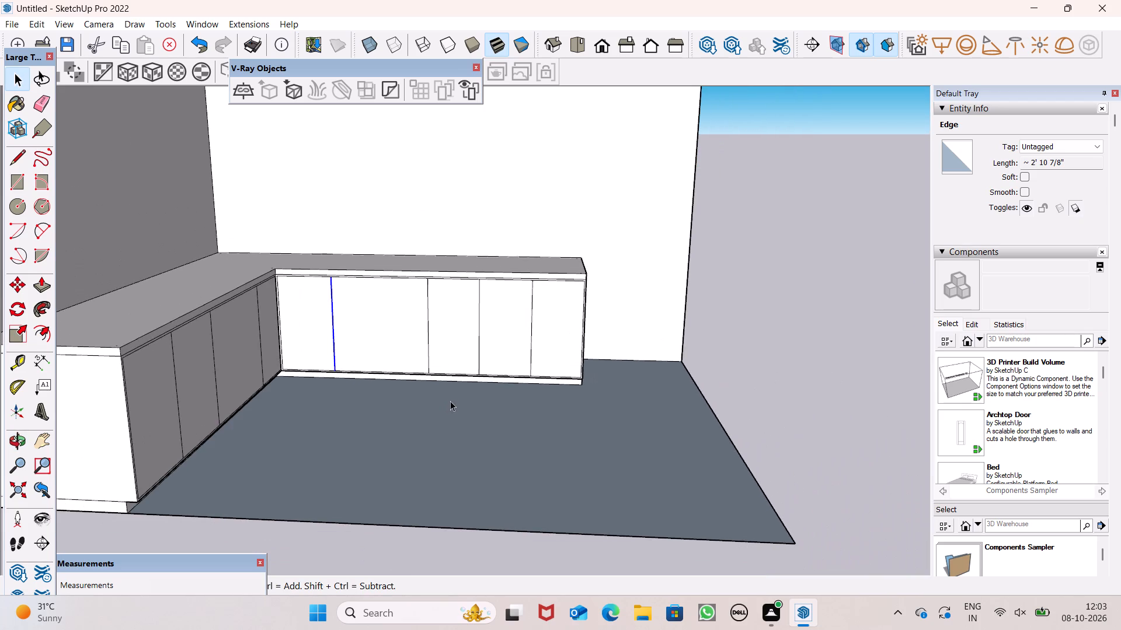
pyautogui.scroll(-5, 342, 365)
pyautogui.click(756, 410)
# Draw a horizontal rectangular strip about 1" by 2' 10 5/8" across the middle of the second counter leg's wide panel.
pyautogui.scroll(3, 451, 373)
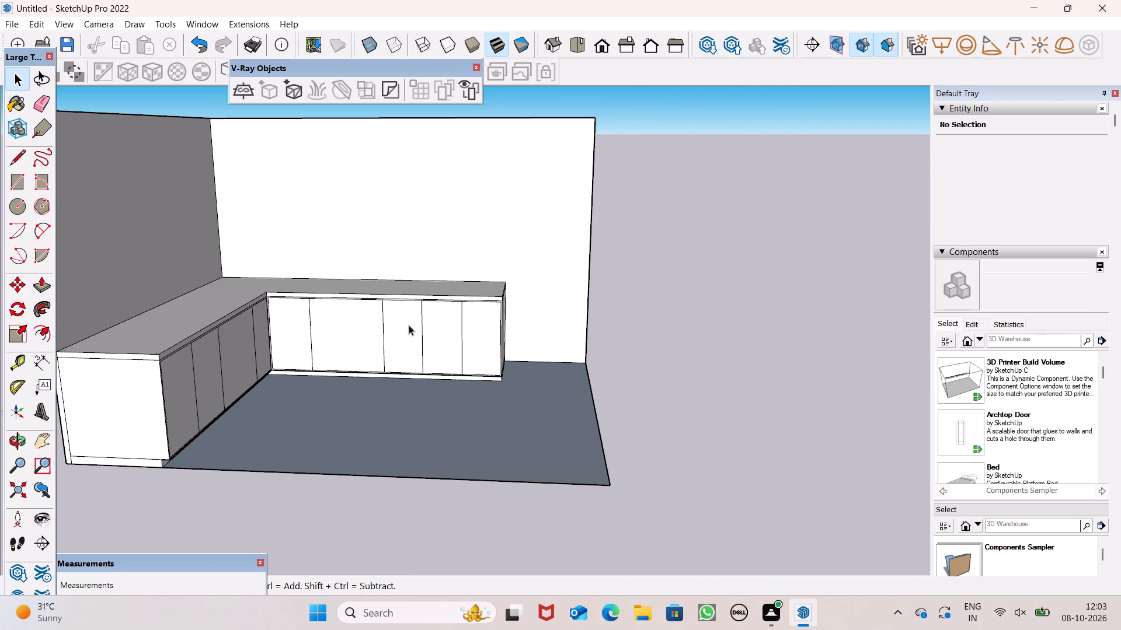
pyautogui.scroll(3, 391, 320)
pyautogui.click(29, 175)
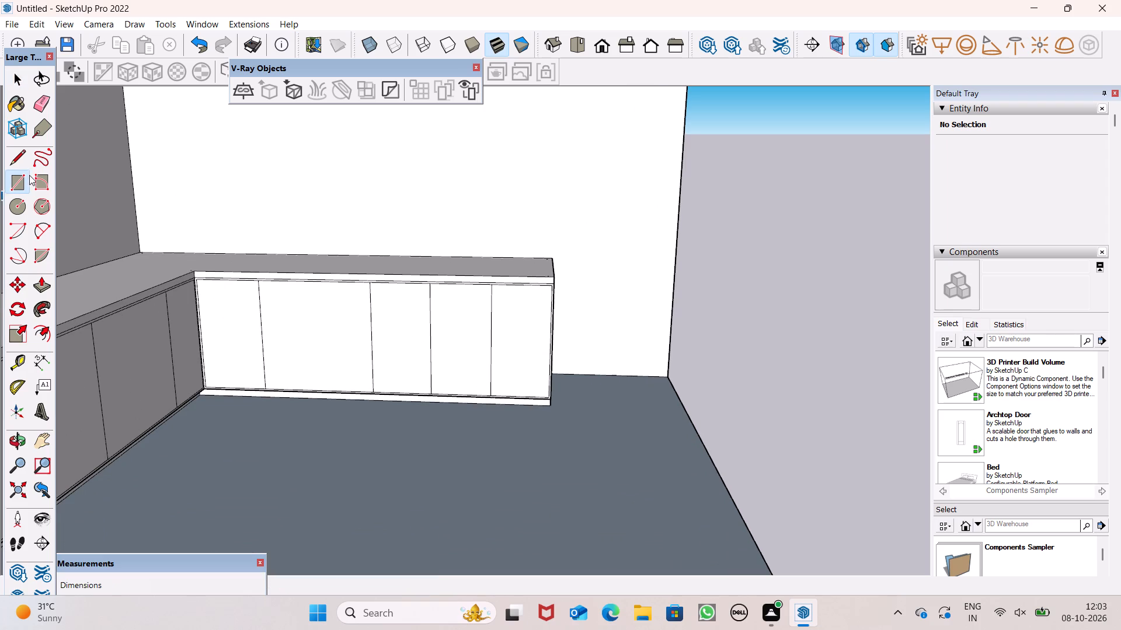
pyautogui.scroll(-1, 368, 329)
pyautogui.scroll(3, 351, 327)
pyautogui.scroll(4, 297, 377)
pyautogui.scroll(5, 235, 318)
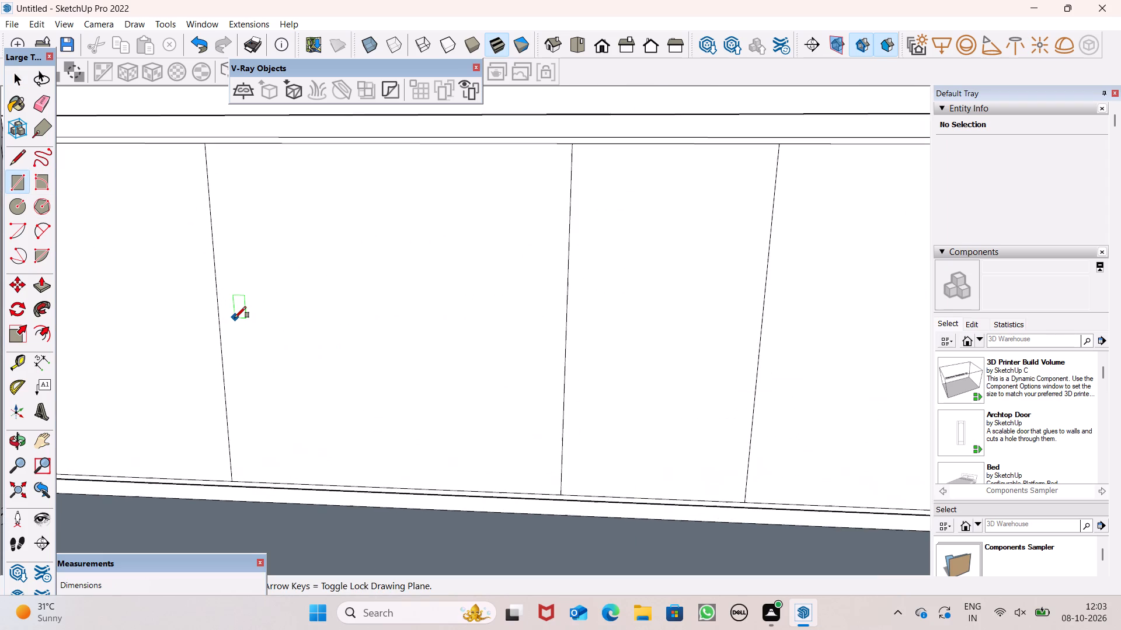
pyautogui.scroll(-1, 235, 317)
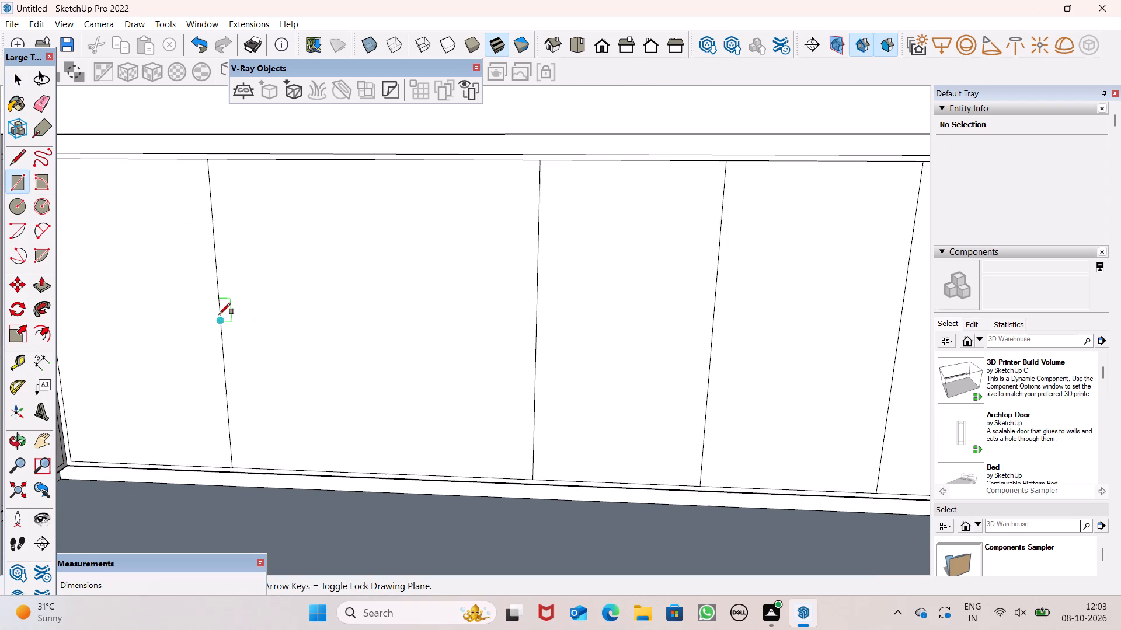
pyautogui.click(219, 313)
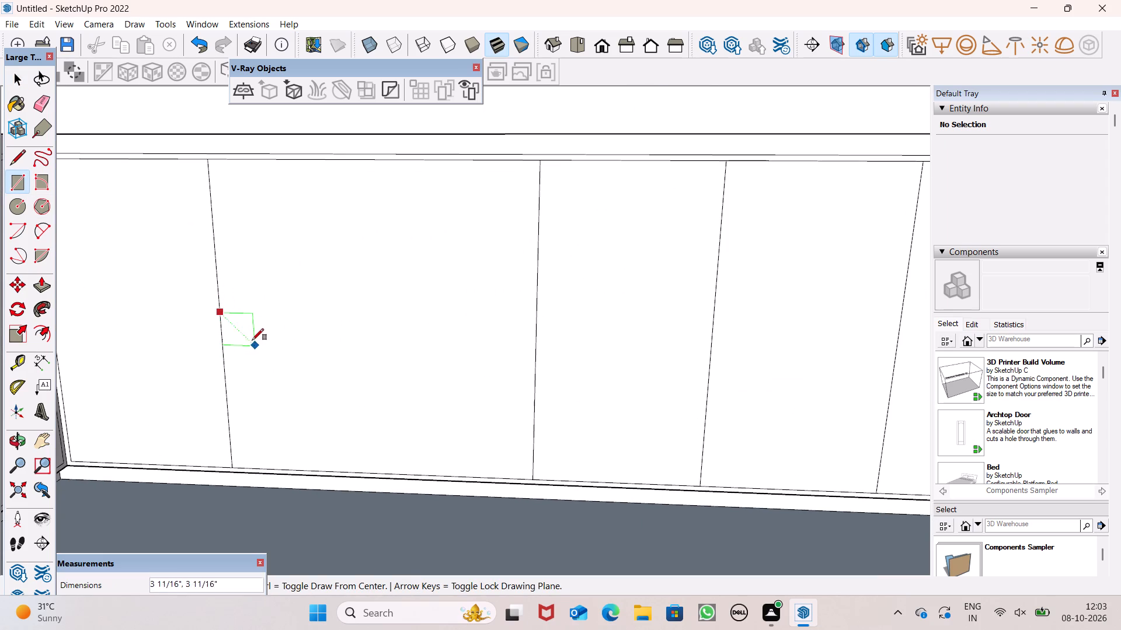
pyautogui.click(538, 330)
pyautogui.press('space')
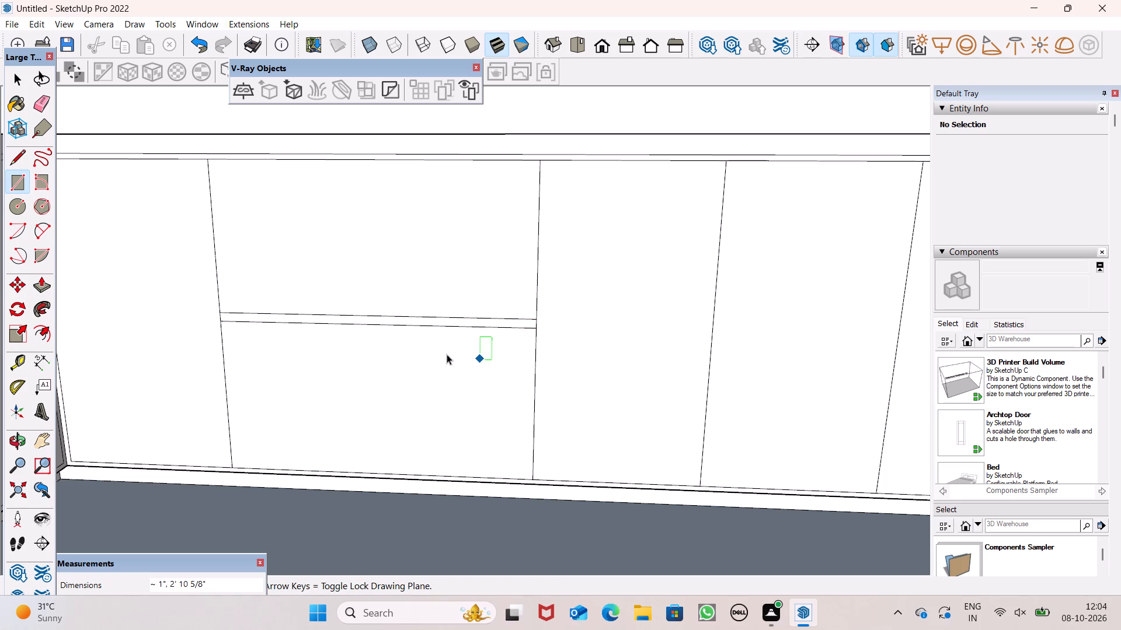
# Select the horizontal strip with its edges and nudge it very slightly within the wide panel.
pyautogui.doubleClick(423, 322)
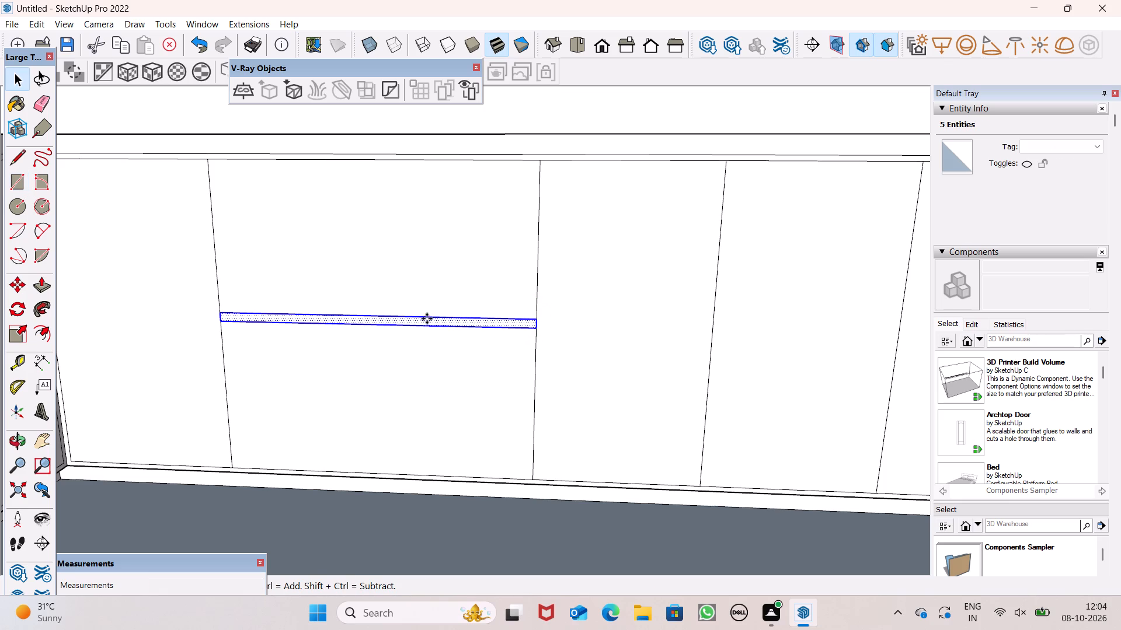
pyautogui.press('m')
pyautogui.press('Return')
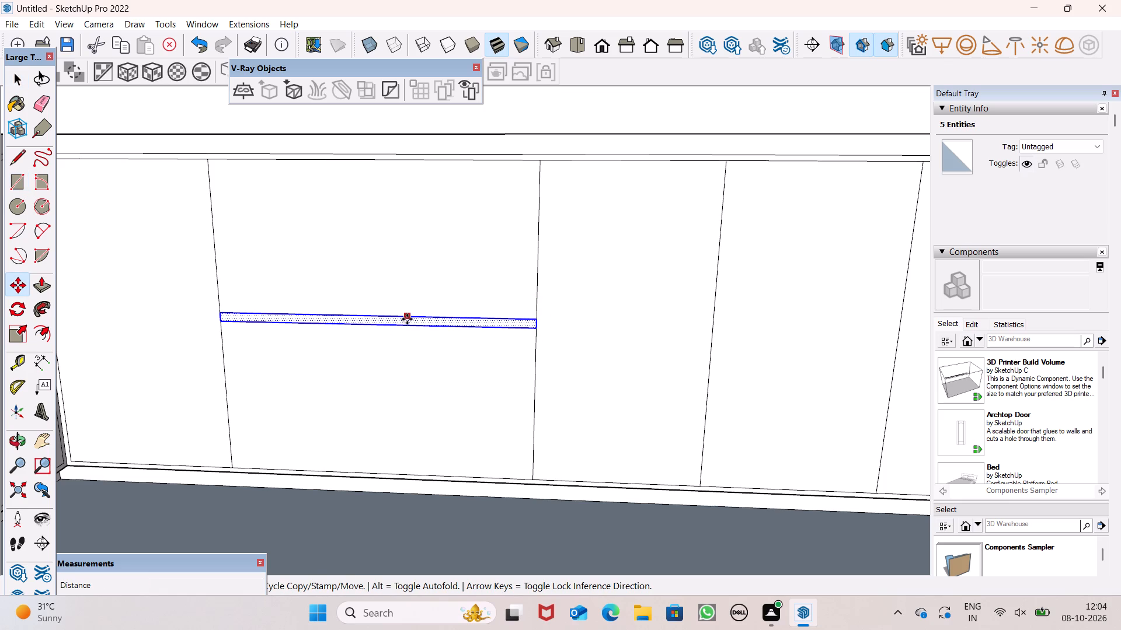
pyautogui.moveTo(405, 322); pyautogui.dragTo(404, 329)
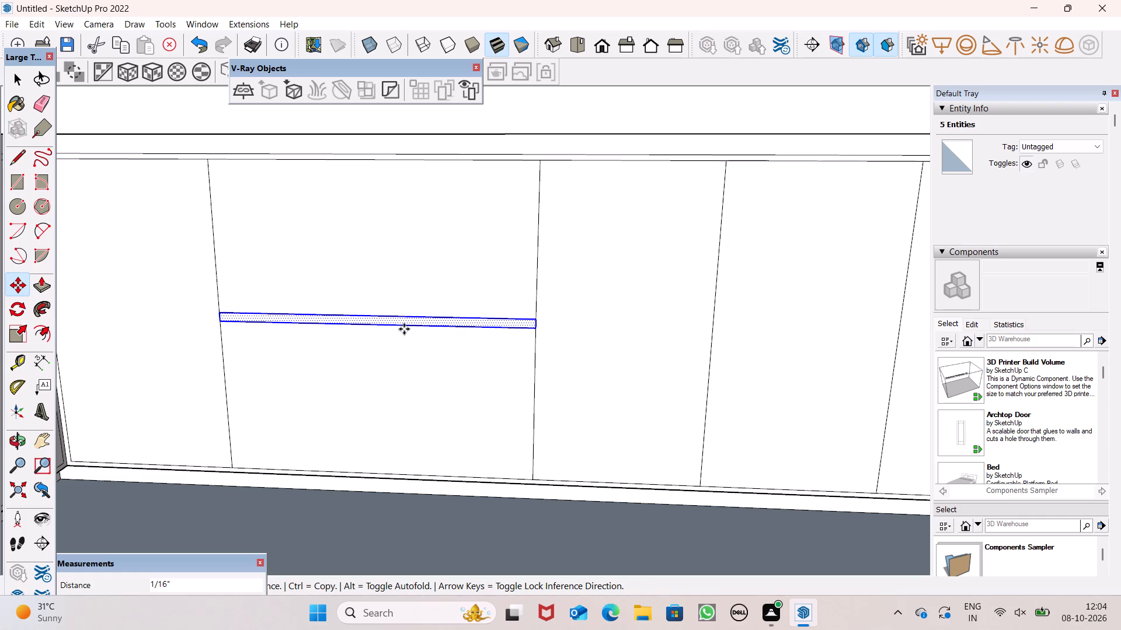
pyautogui.moveTo(404, 329); pyautogui.dragTo(406, 331)
pyautogui.scroll(-5, 395, 324)
pyautogui.press('space')
# Examine the whole room and the divided front faces of the L-shaped counter.
pyautogui.scroll(-7, 372, 331)
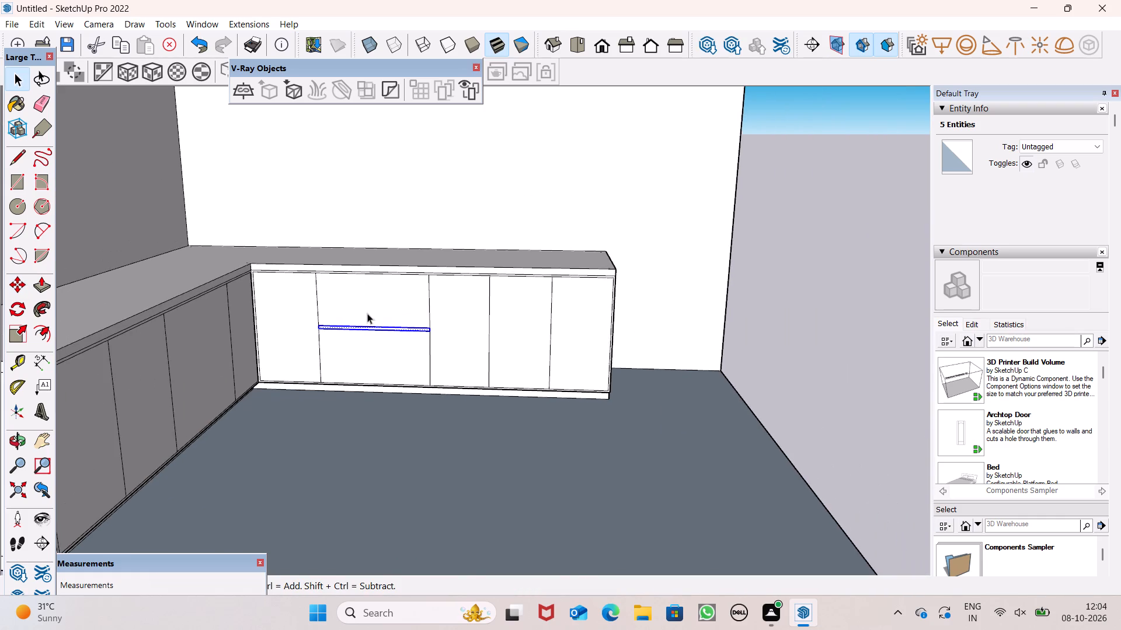
pyautogui.scroll(-4, 366, 294)
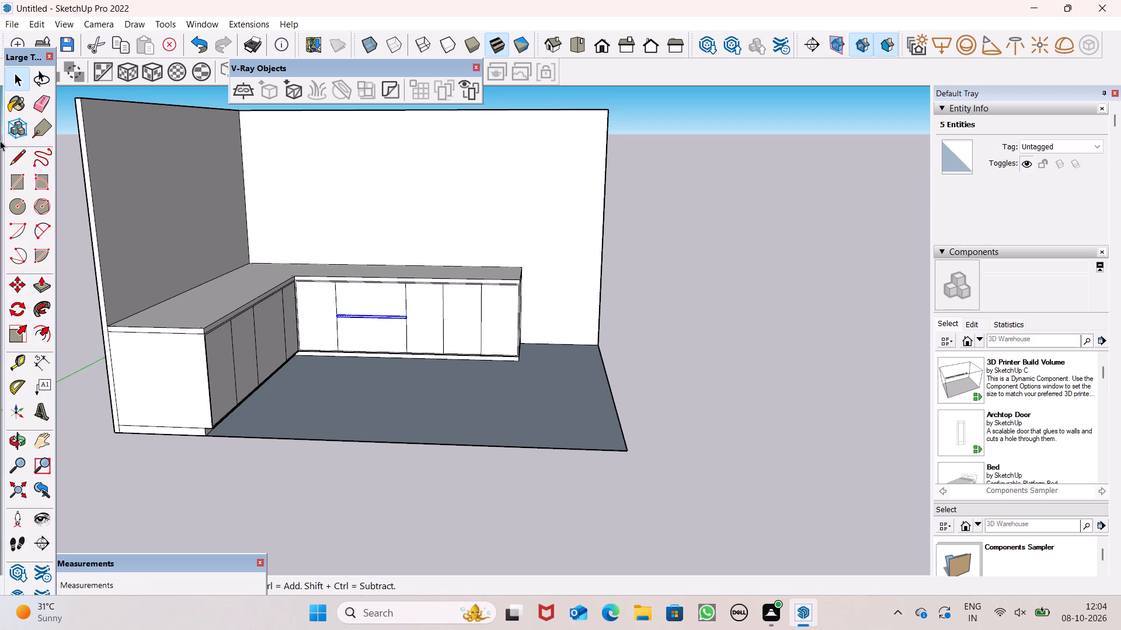
pyautogui.scroll(-2, 952, 379)
pyautogui.scroll(2, 423, 302)
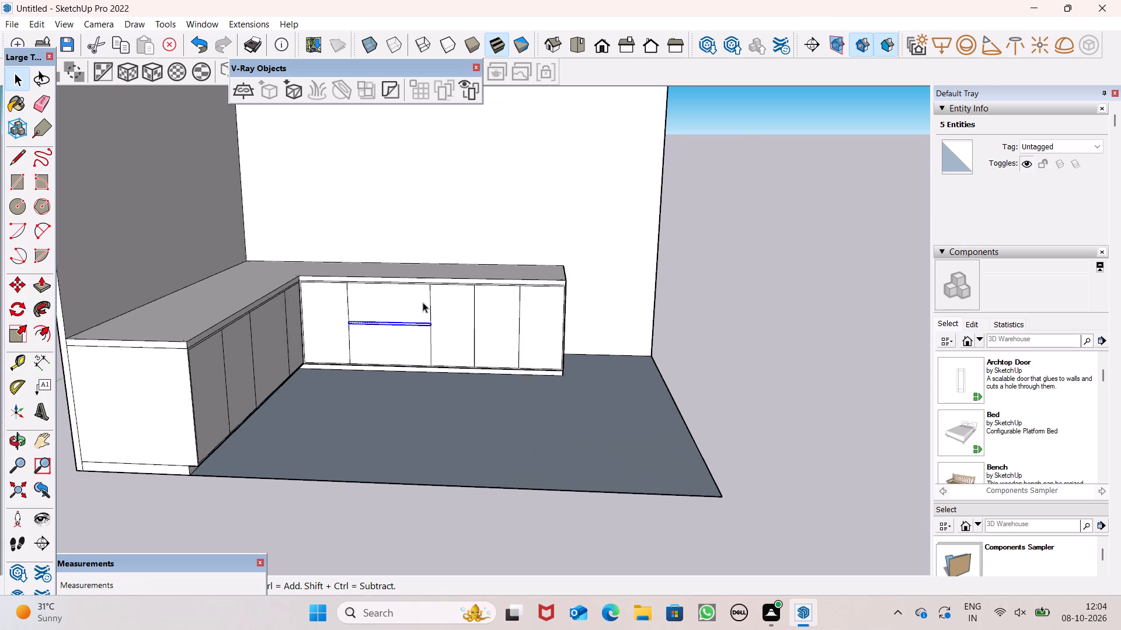
pyautogui.scroll(3, 423, 302)
pyautogui.scroll(-5, 415, 328)
pyautogui.scroll(-4, 459, 364)
pyautogui.moveTo(549, 468); pyautogui.dragTo(593, 514, button='middle')
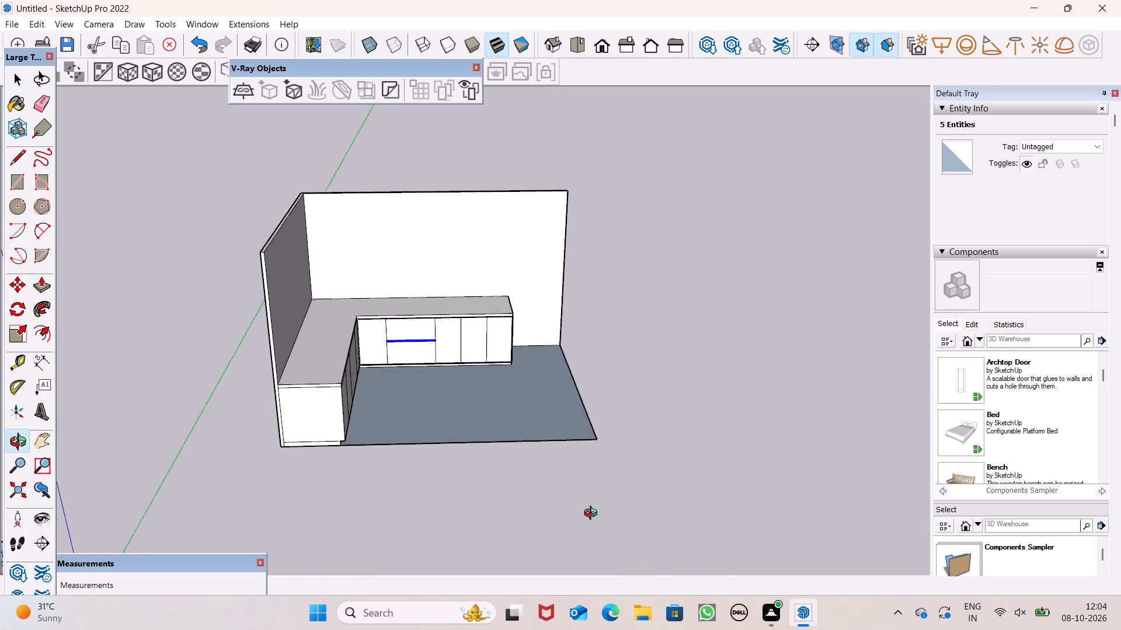
pyautogui.moveTo(593, 514); pyautogui.dragTo(536, 523, button='middle')
pyautogui.press('space')
pyautogui.click(688, 345)
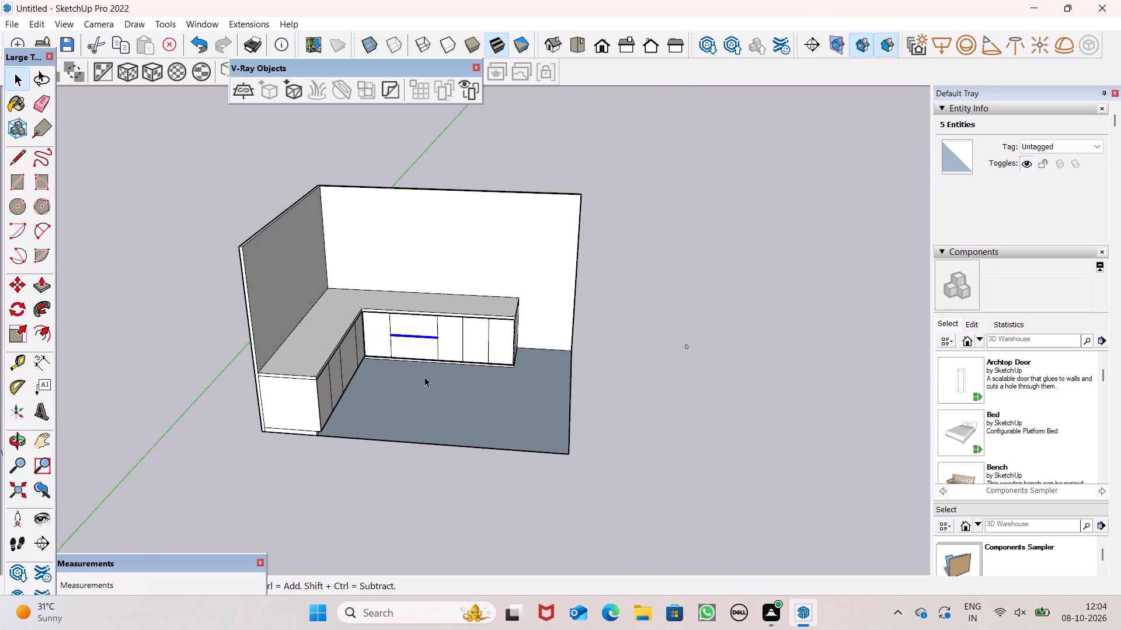
pyautogui.scroll(2, 424, 377)
pyautogui.scroll(-1, 423, 378)
pyautogui.scroll(7, 423, 378)
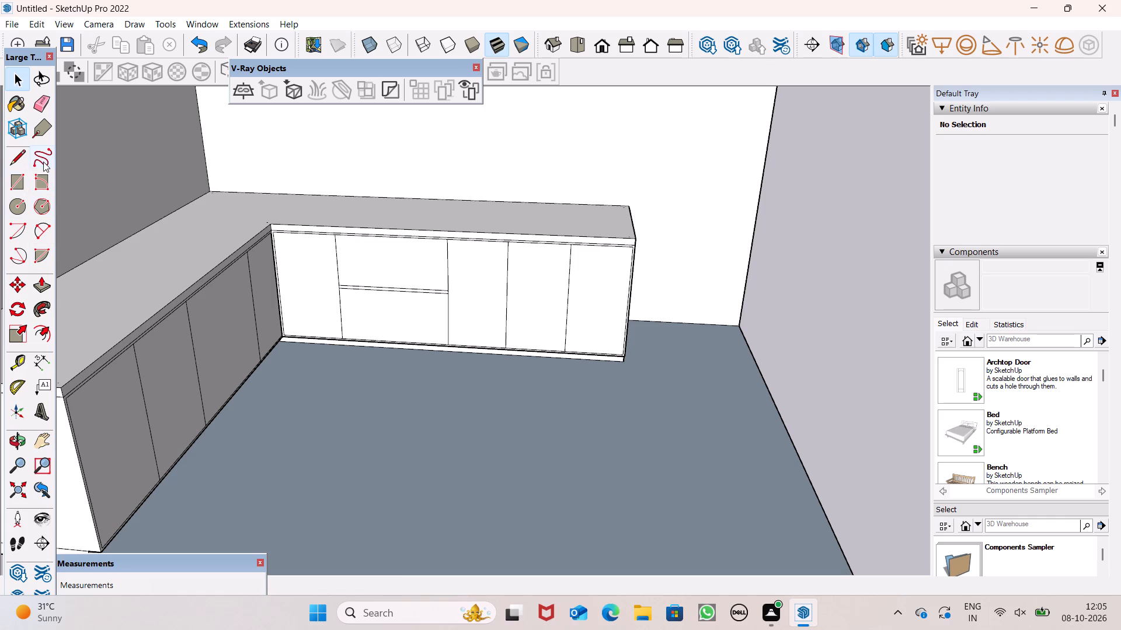
# Draw a horizontal line about 2' 10" long between the wide panel's dividers, halfway up the section above the strip.
pyautogui.click(9, 157)
pyautogui.scroll(-1, 385, 285)
pyautogui.scroll(6, 386, 285)
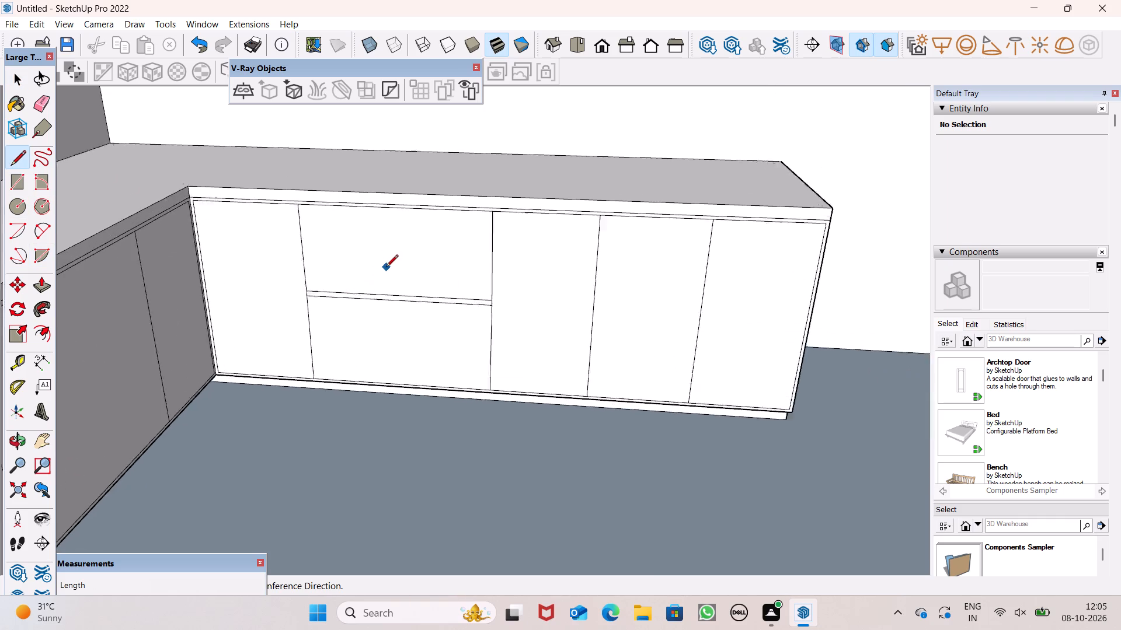
pyautogui.scroll(5, 386, 268)
pyautogui.scroll(-1, 367, 250)
pyautogui.scroll(2, 367, 250)
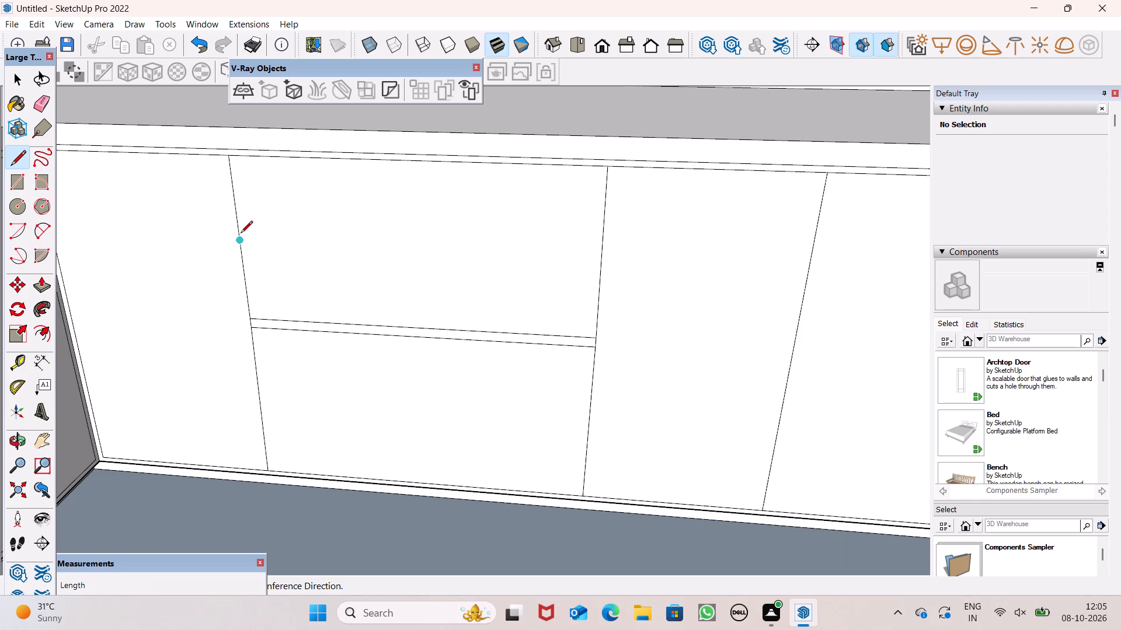
pyautogui.click(239, 235)
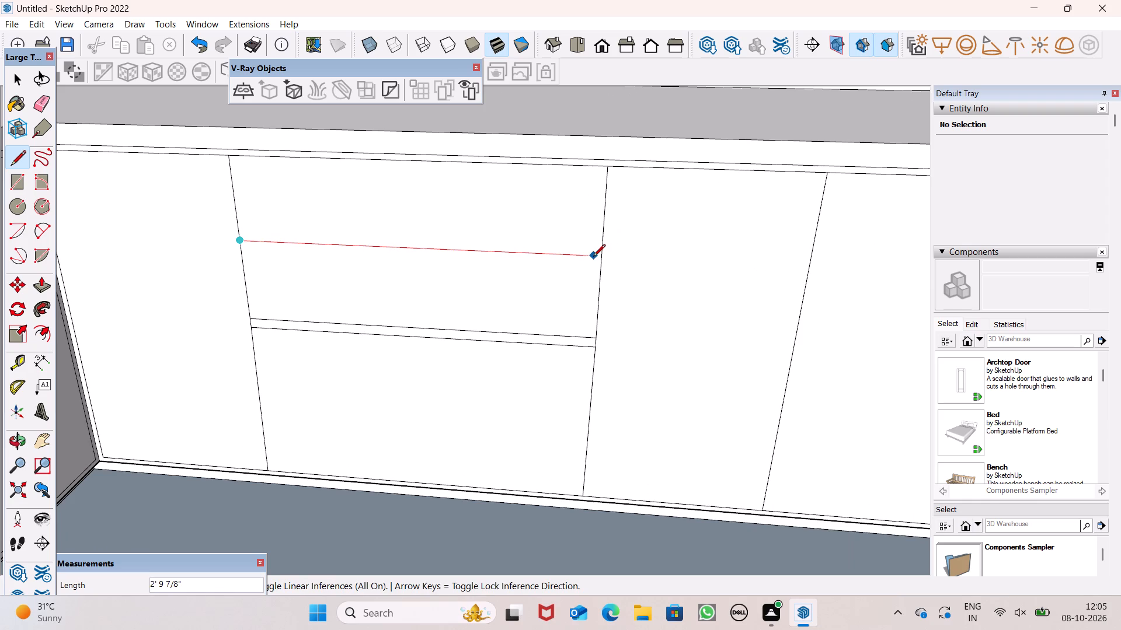
pyautogui.click(601, 257)
pyautogui.scroll(-5, 478, 210)
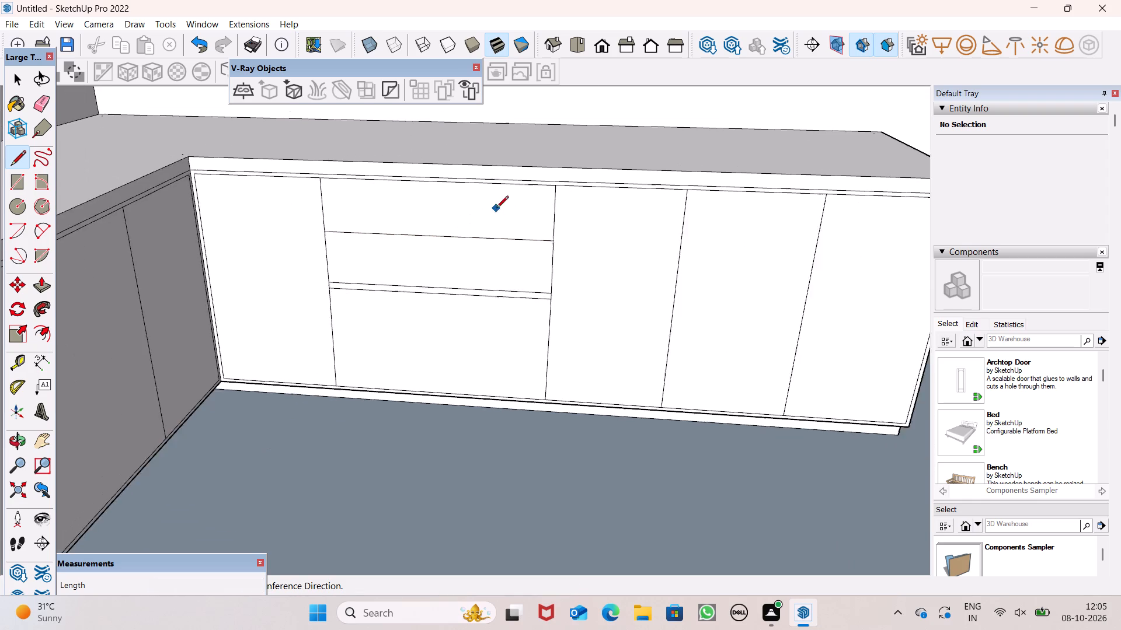
pyautogui.scroll(-1, 496, 209)
pyautogui.press('space')
# Draw a thin horizontal rectangular strip about 3' 1" long across the middle of the first counter leg's wide panel, between its dividers.
pyautogui.scroll(1, 520, 196)
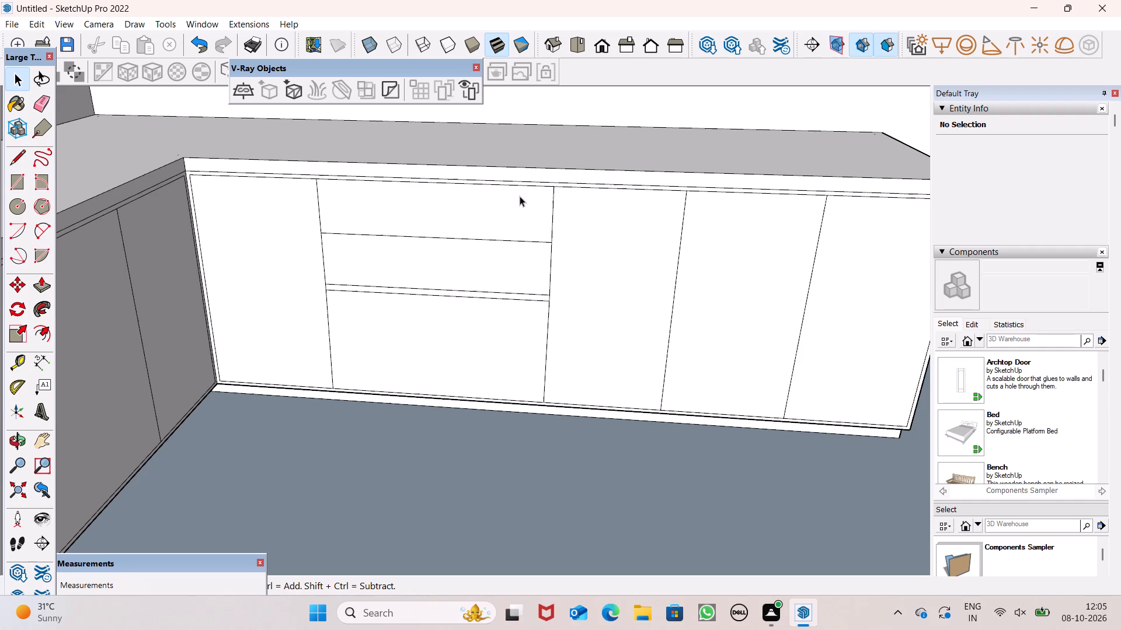
pyautogui.moveTo(808, 315); pyautogui.dragTo(645, 255, button='middle')
pyautogui.scroll(-7, 634, 183)
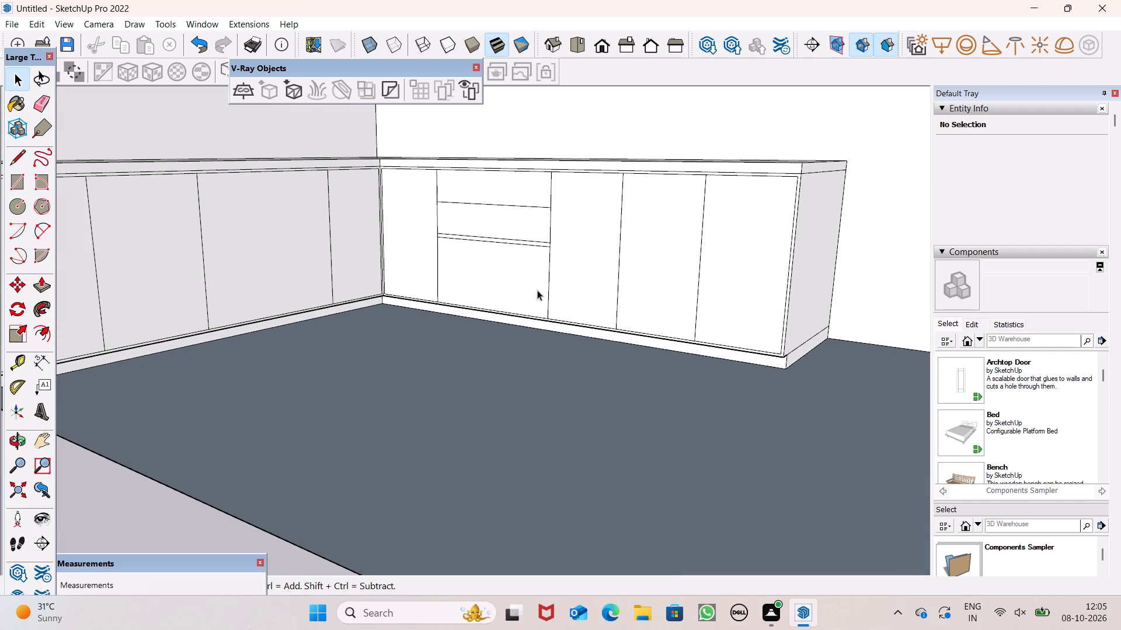
pyautogui.scroll(1, 527, 271)
pyautogui.scroll(-3, 527, 271)
pyautogui.moveTo(560, 297); pyautogui.dragTo(343, 316, button='middle')
pyautogui.scroll(2, 570, 190)
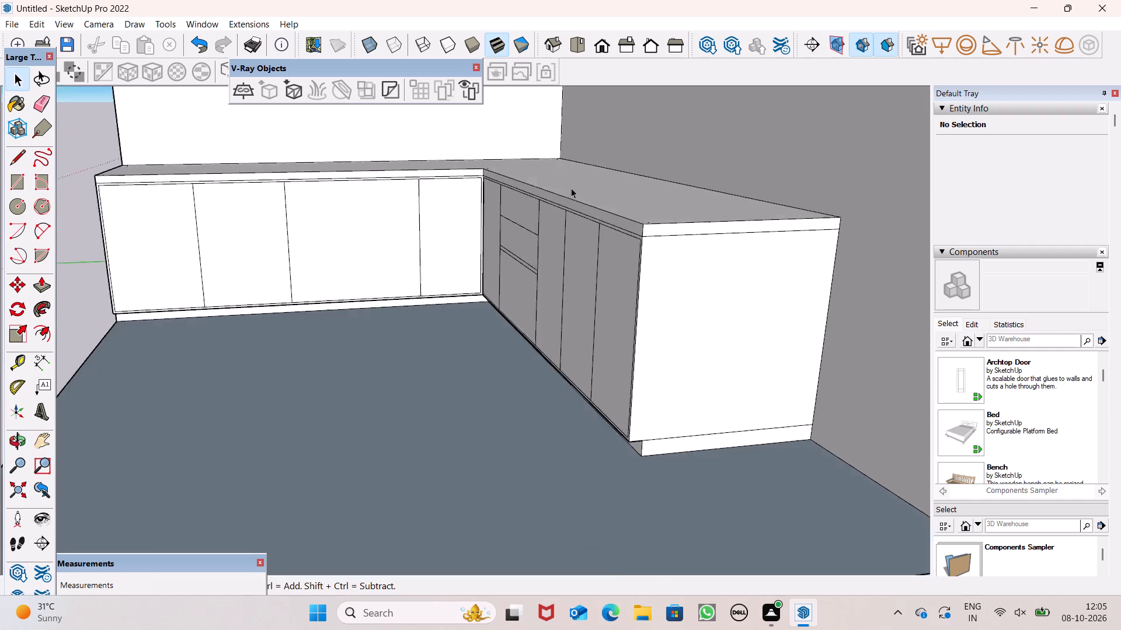
pyautogui.scroll(4, 571, 188)
pyautogui.click(15, 183)
pyautogui.scroll(2, 279, 275)
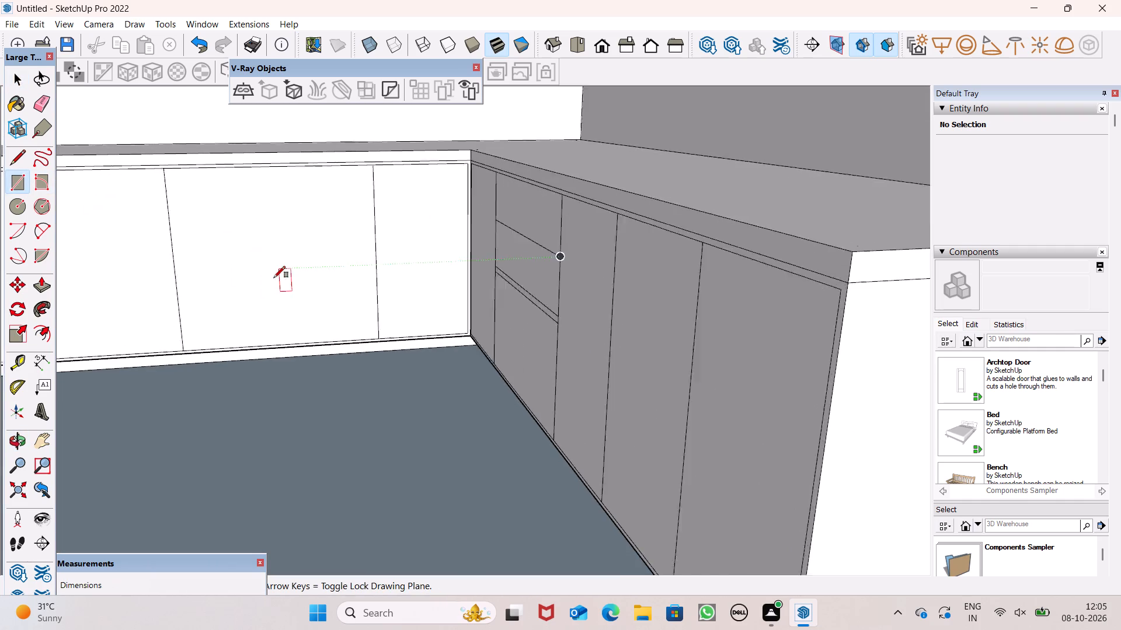
pyautogui.scroll(2, 274, 278)
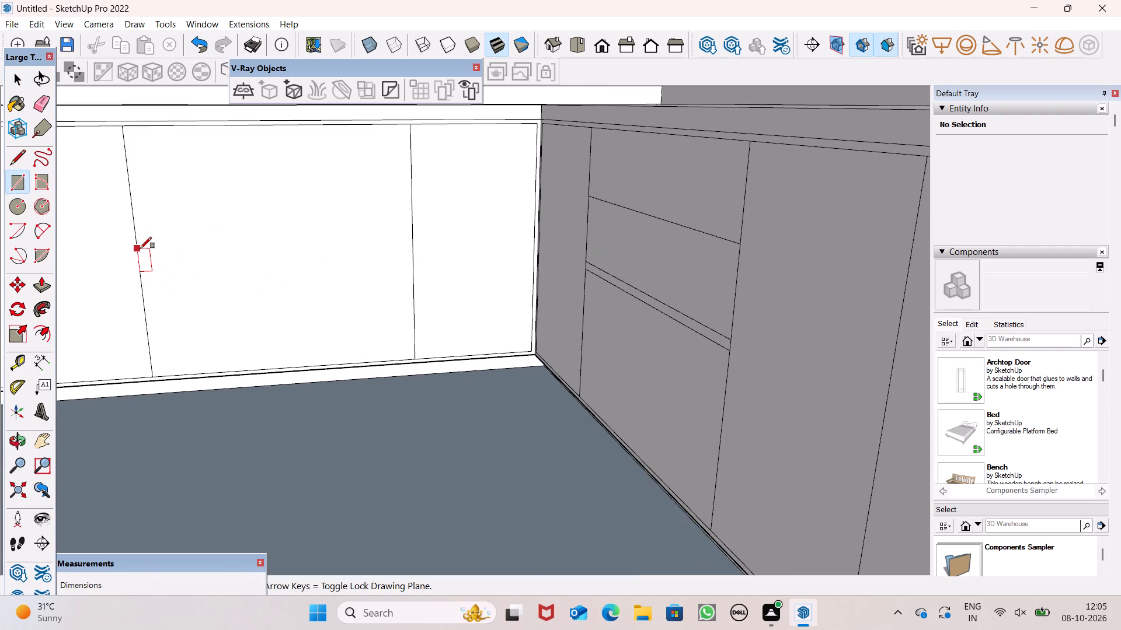
pyautogui.click(140, 250)
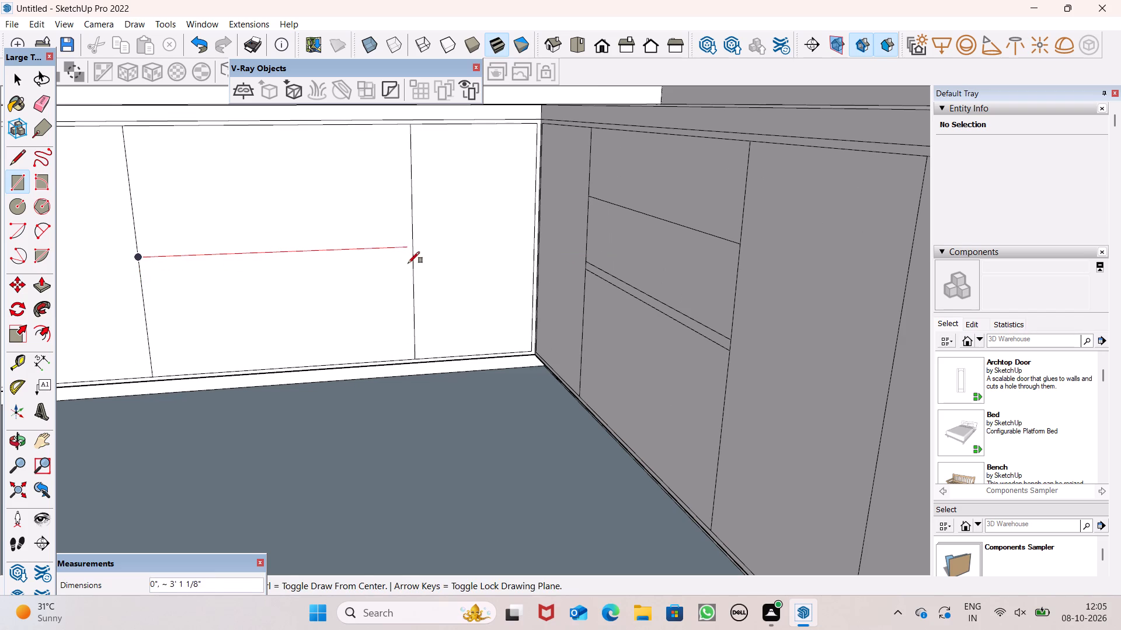
pyautogui.scroll(2, 403, 259)
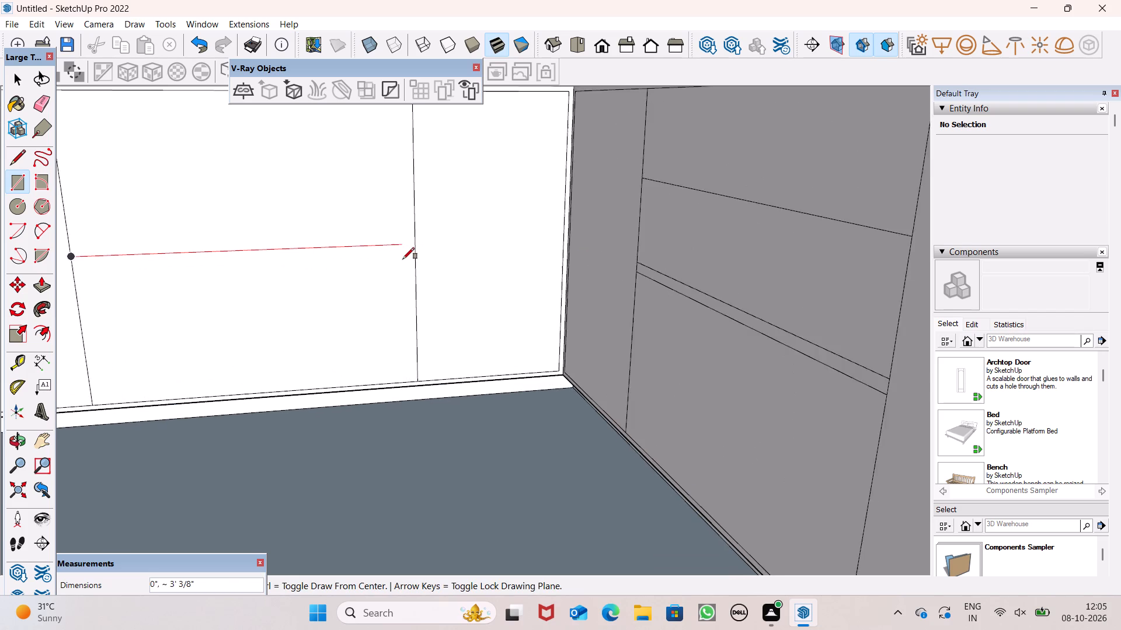
pyautogui.scroll(1, 403, 259)
pyautogui.click(415, 256)
pyautogui.scroll(-1, 426, 249)
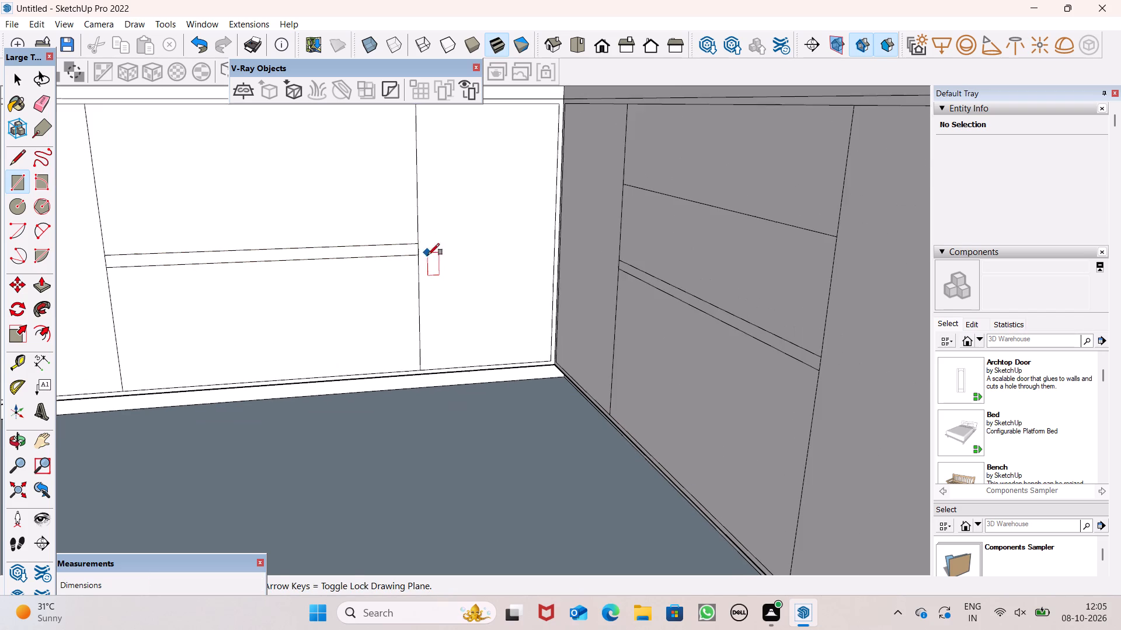
pyautogui.scroll(-3, 428, 255)
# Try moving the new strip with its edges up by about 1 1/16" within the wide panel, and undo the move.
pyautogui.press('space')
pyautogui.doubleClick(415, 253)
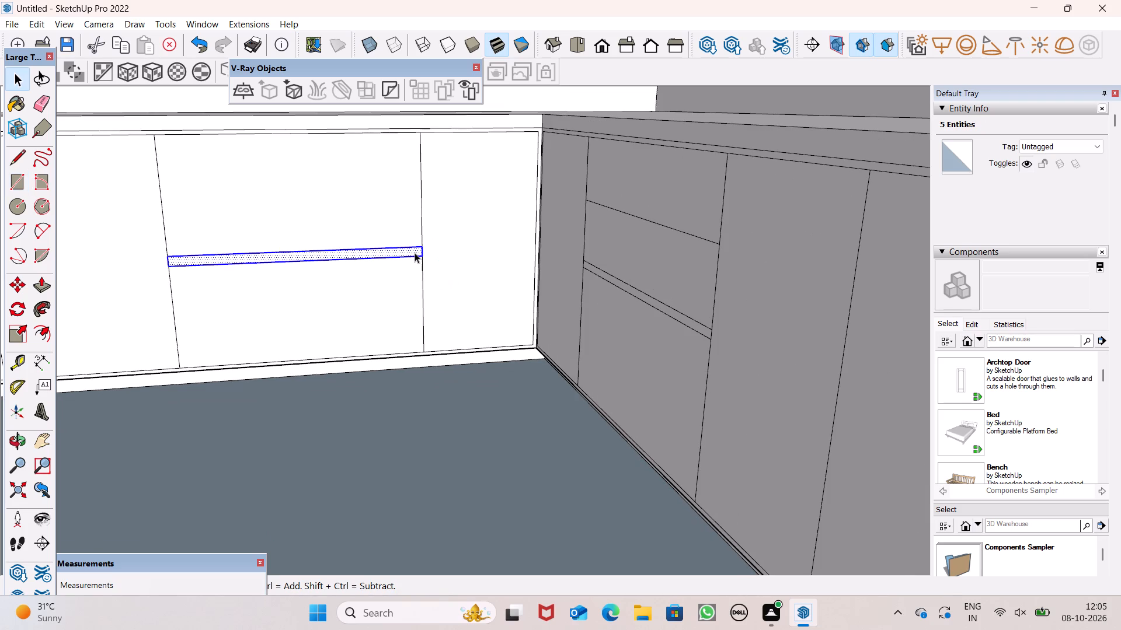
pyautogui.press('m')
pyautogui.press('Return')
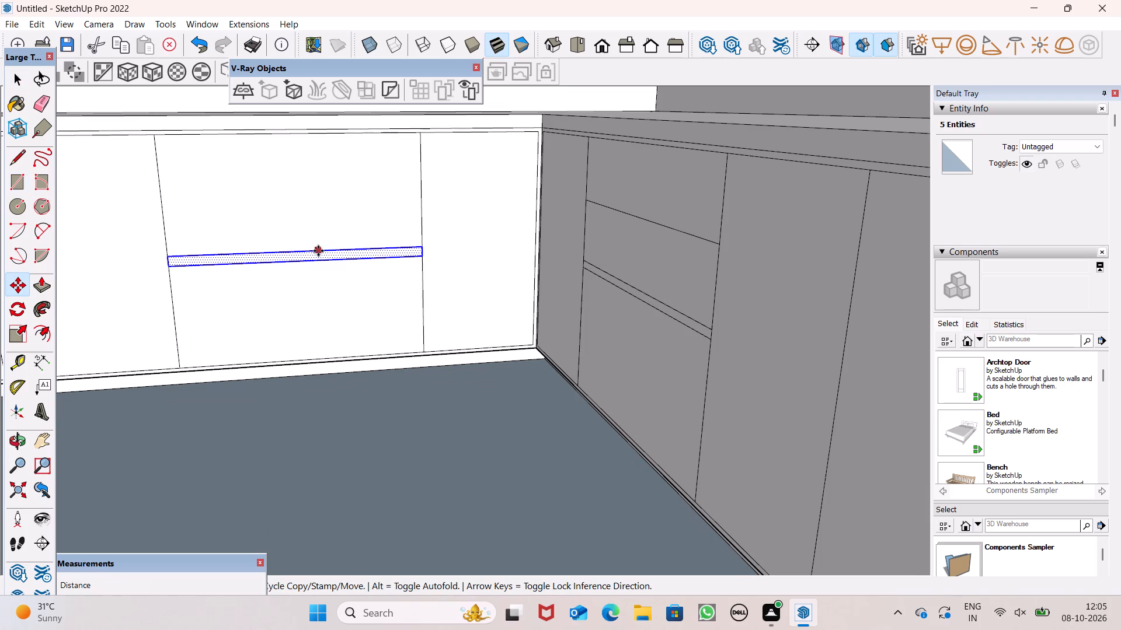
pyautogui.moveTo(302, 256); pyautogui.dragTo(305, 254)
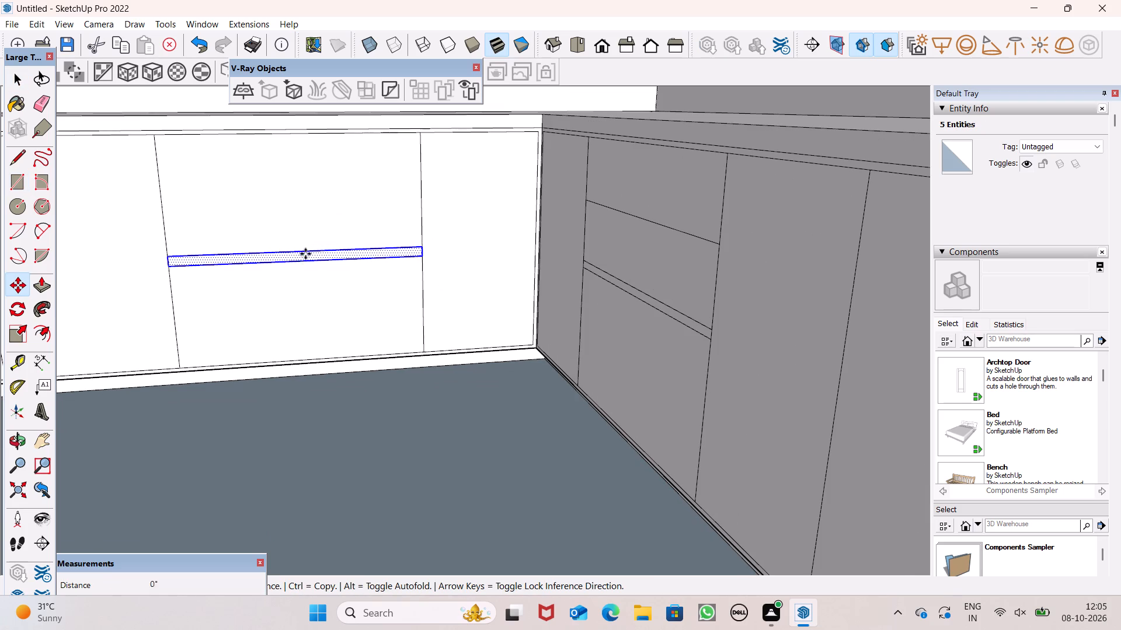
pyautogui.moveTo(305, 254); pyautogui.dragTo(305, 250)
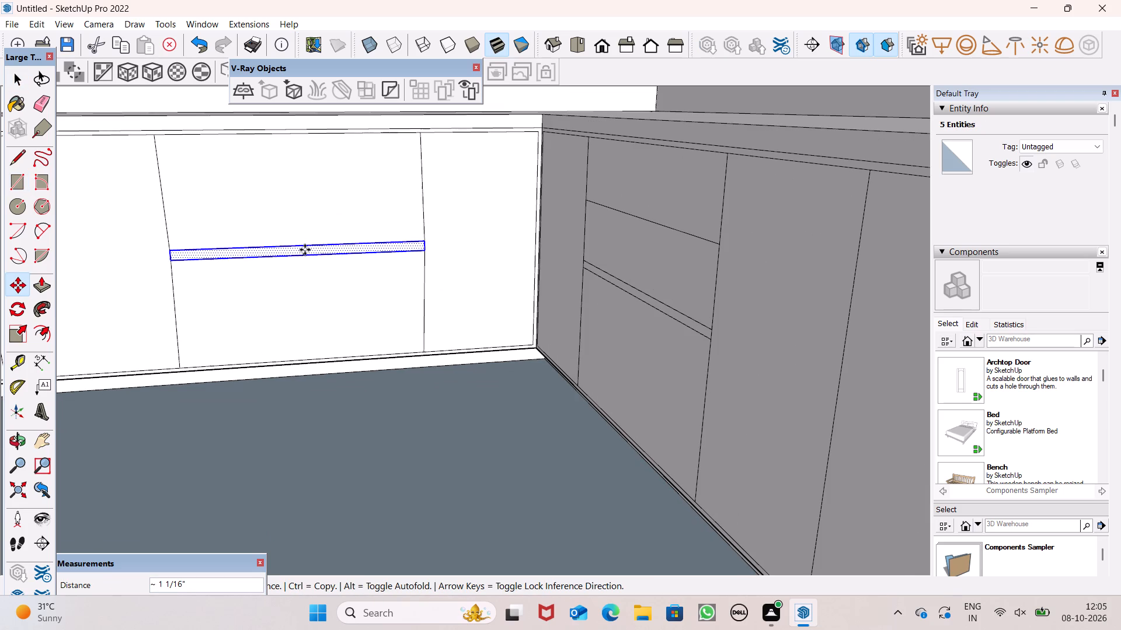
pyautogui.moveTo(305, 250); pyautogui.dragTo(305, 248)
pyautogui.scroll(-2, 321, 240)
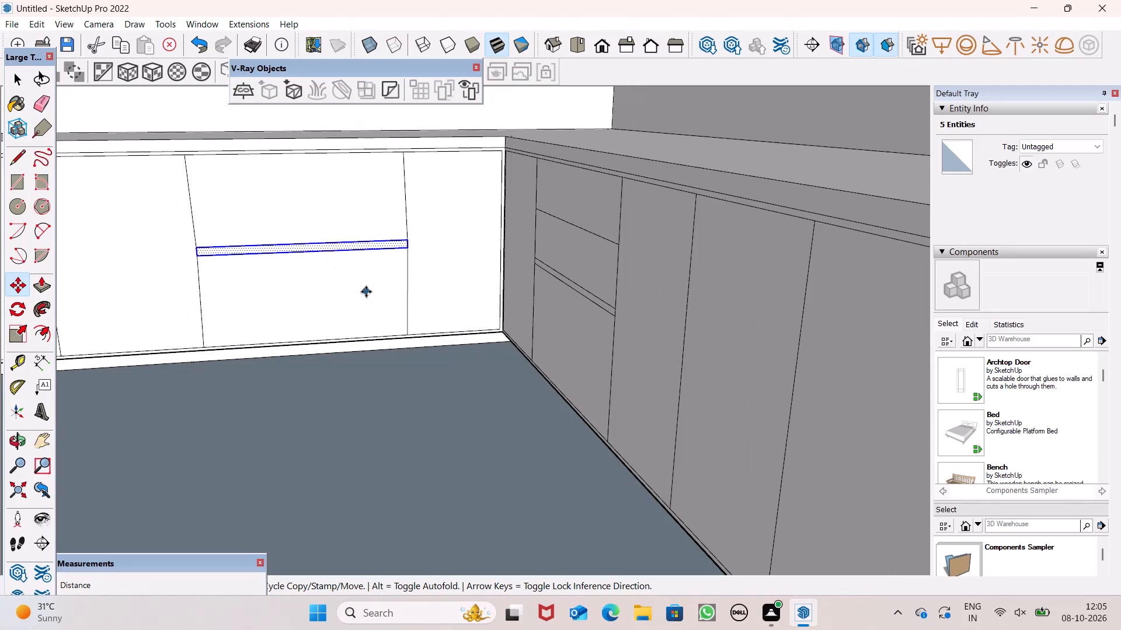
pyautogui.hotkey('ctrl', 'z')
# Move the selected strip and its edges slightly upward within the first counter leg's wide panel, and clear the selection.
pyautogui.scroll(6, 253, 248)
pyautogui.moveTo(251, 264); pyautogui.dragTo(250, 261)
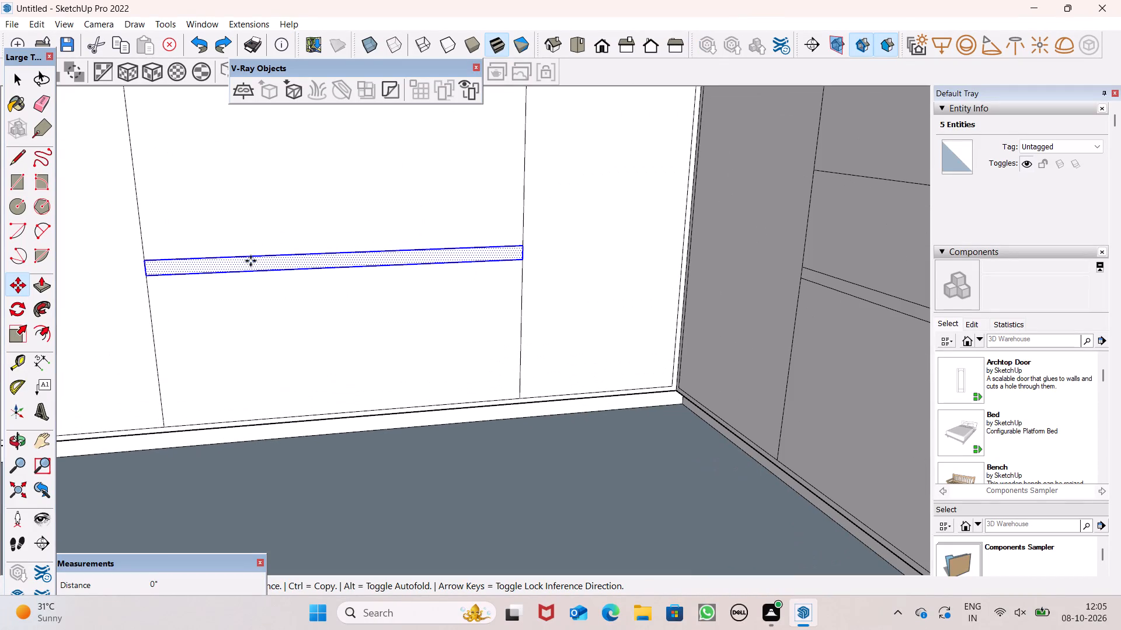
pyautogui.moveTo(250, 261); pyautogui.dragTo(251, 254)
pyautogui.scroll(-2, 251, 254)
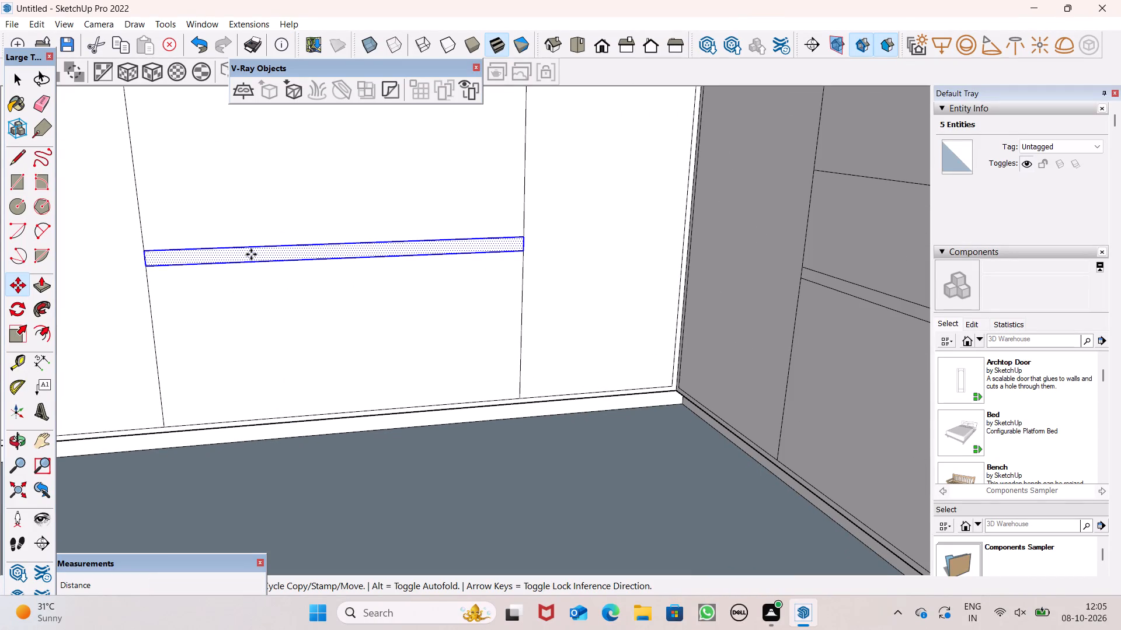
pyautogui.scroll(-2, 251, 254)
pyautogui.press('space')
pyautogui.scroll(-8, 313, 283)
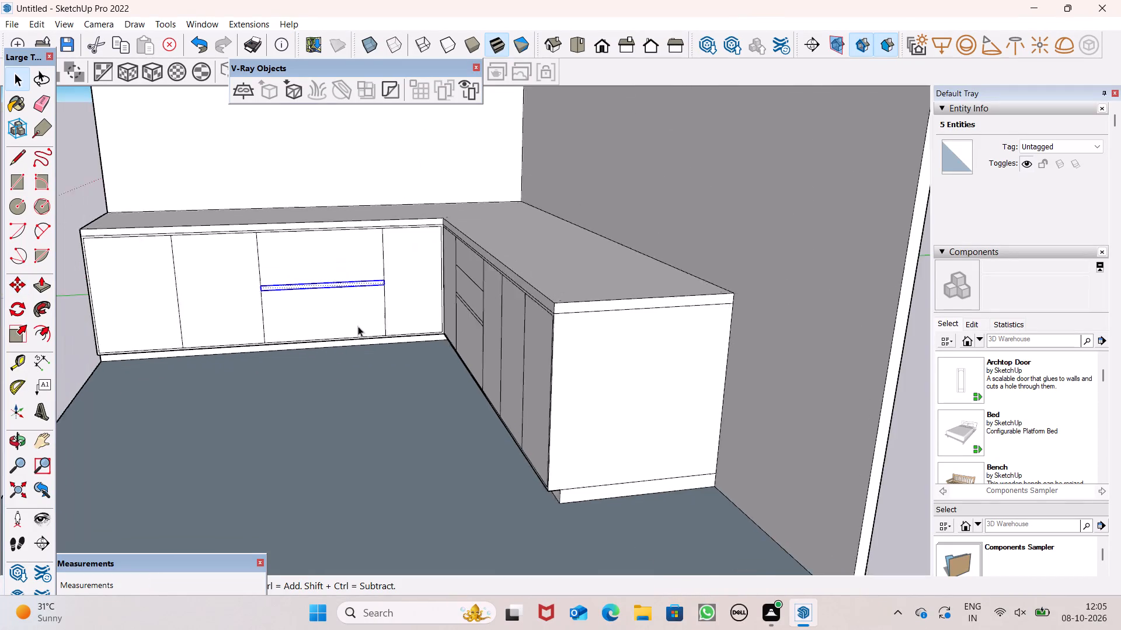
pyautogui.scroll(-2, 358, 326)
pyautogui.scroll(1, 358, 326)
pyautogui.click(97, 209)
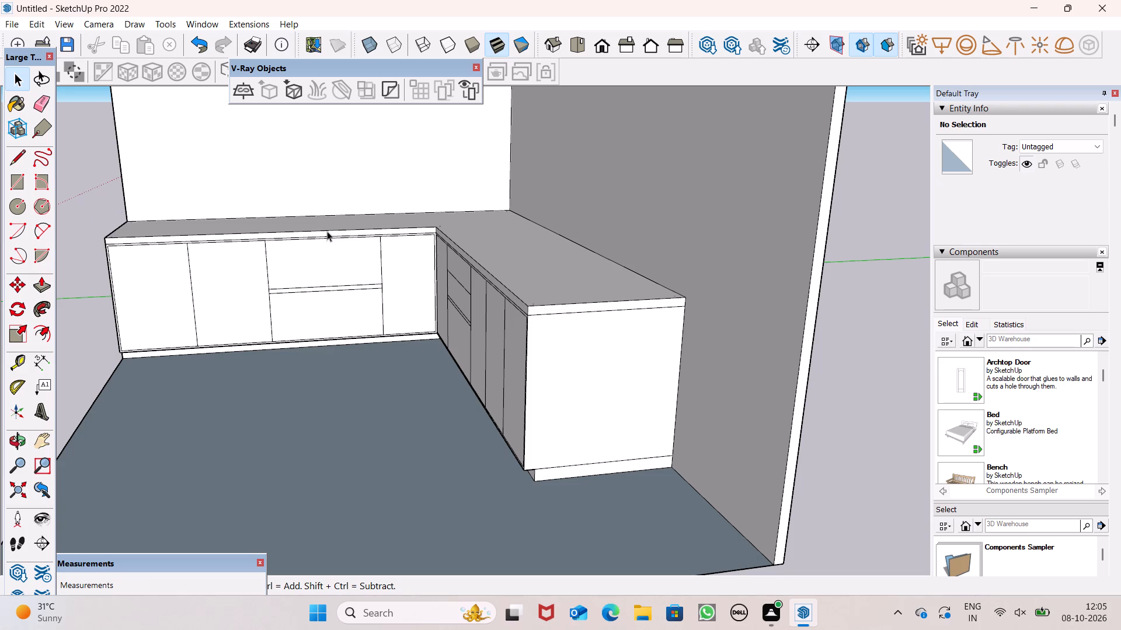
# Draw a line about 3' 1 15/16" long between the wide panel's dividers, about halfway up the section above the strip.
pyautogui.scroll(4, 371, 181)
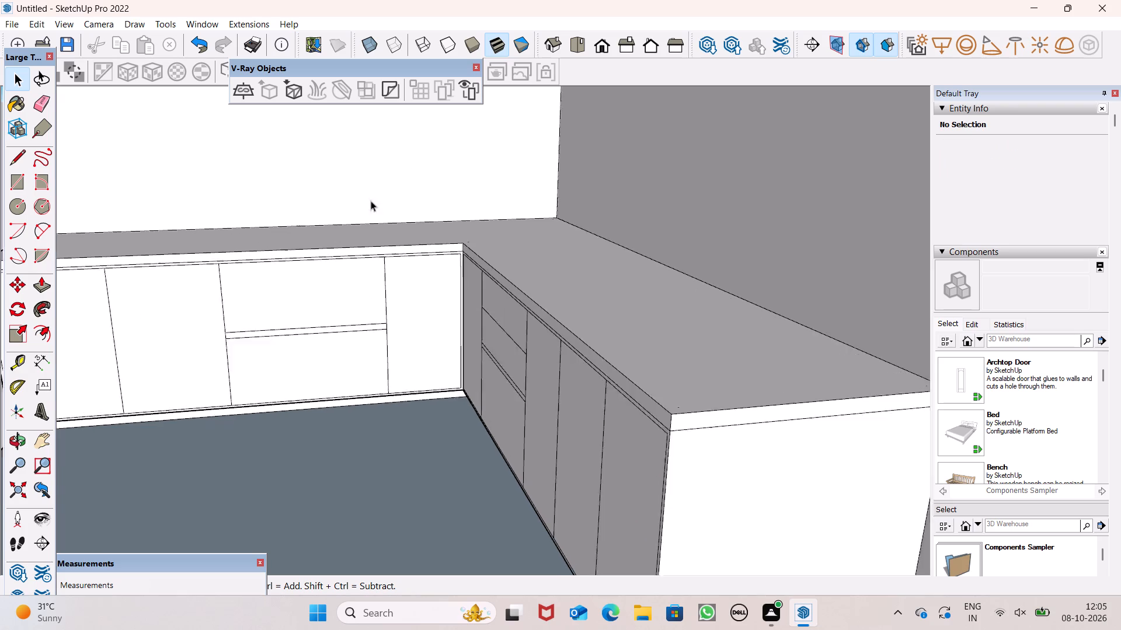
pyautogui.scroll(2, 371, 201)
pyautogui.moveTo(402, 303); pyautogui.dragTo(412, 349, button='middle')
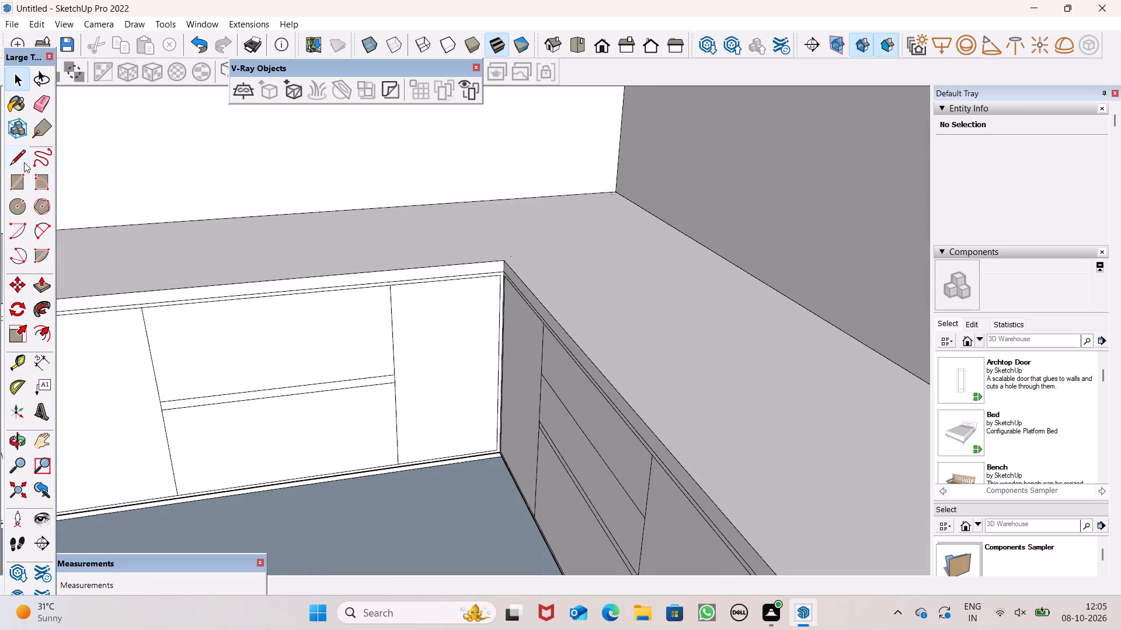
pyautogui.click(17, 156)
pyautogui.scroll(5, 224, 395)
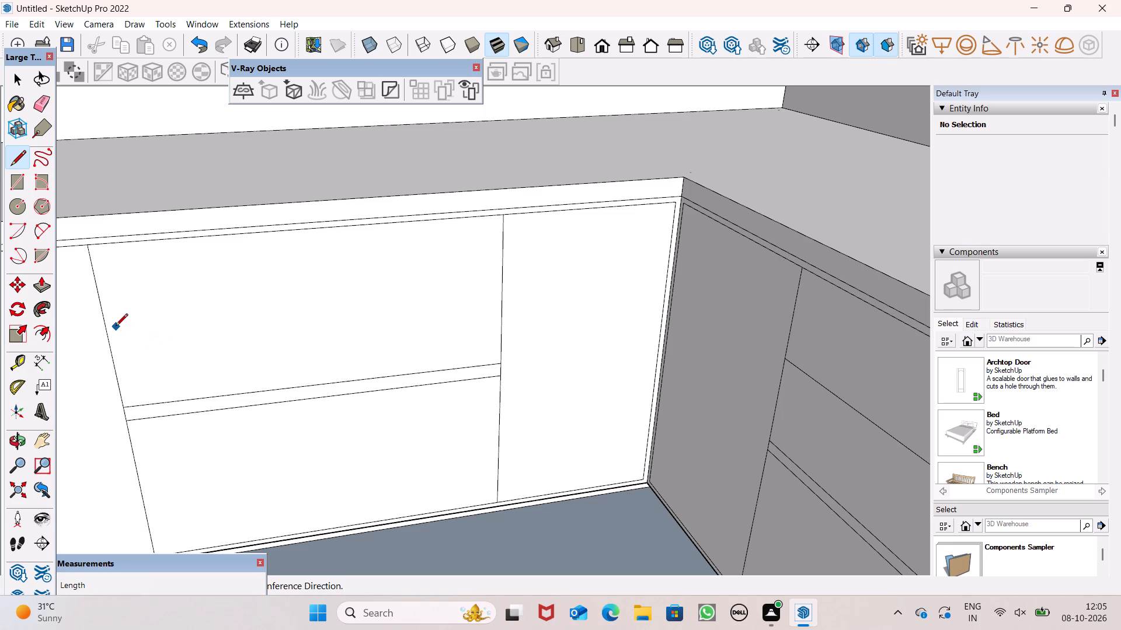
pyautogui.moveTo(107, 332); pyautogui.dragTo(142, 331)
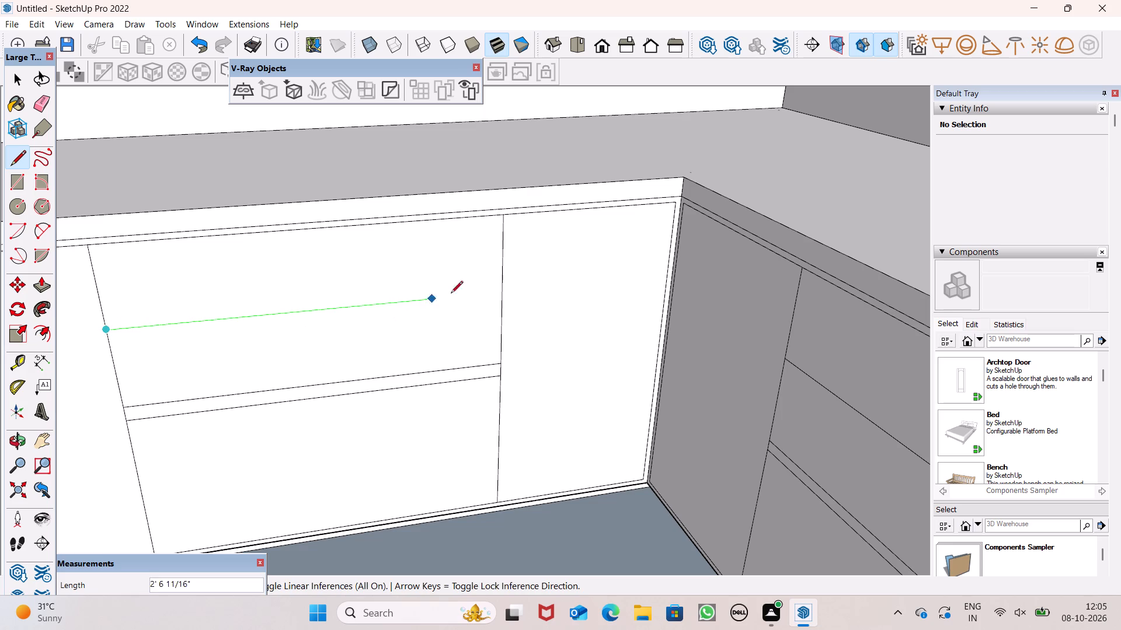
pyautogui.click(504, 288)
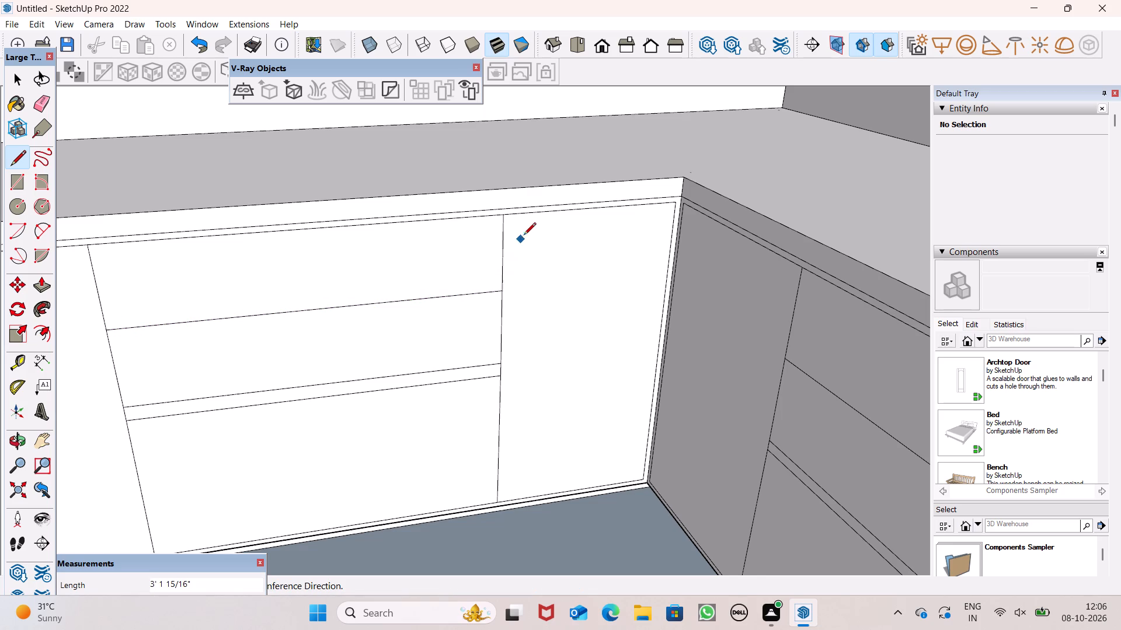
pyautogui.scroll(-6, 524, 236)
pyautogui.press('space')
# Examine the whole room and the divided fronts of both legs of the L-shaped counter.
pyautogui.moveTo(550, 320); pyautogui.dragTo(437, 228, button='middle')
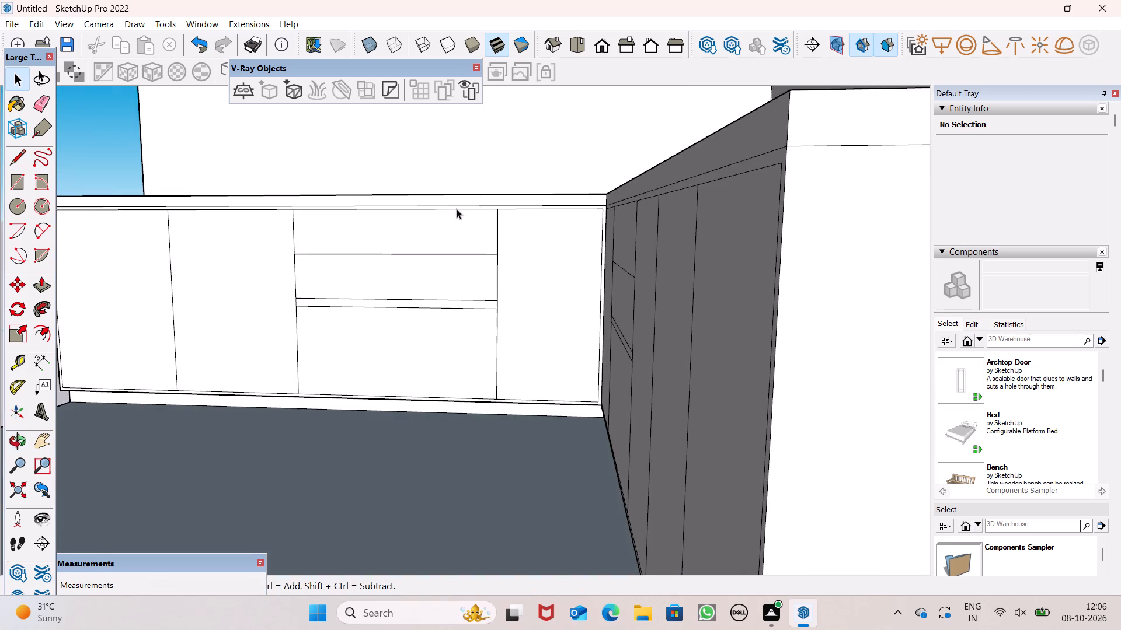
pyautogui.scroll(-4, 465, 211)
pyautogui.scroll(-2, 495, 258)
pyautogui.moveTo(523, 299); pyautogui.dragTo(636, 342, button='middle')
pyautogui.scroll(1, 638, 338)
pyautogui.scroll(-2, 622, 316)
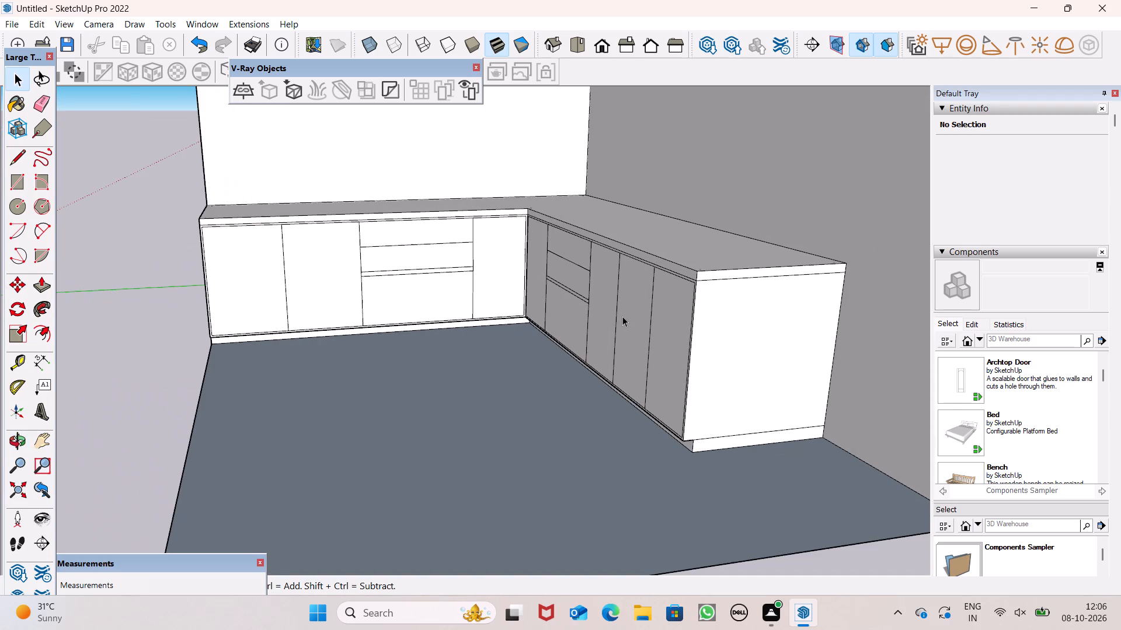
pyautogui.scroll(-2, 699, 321)
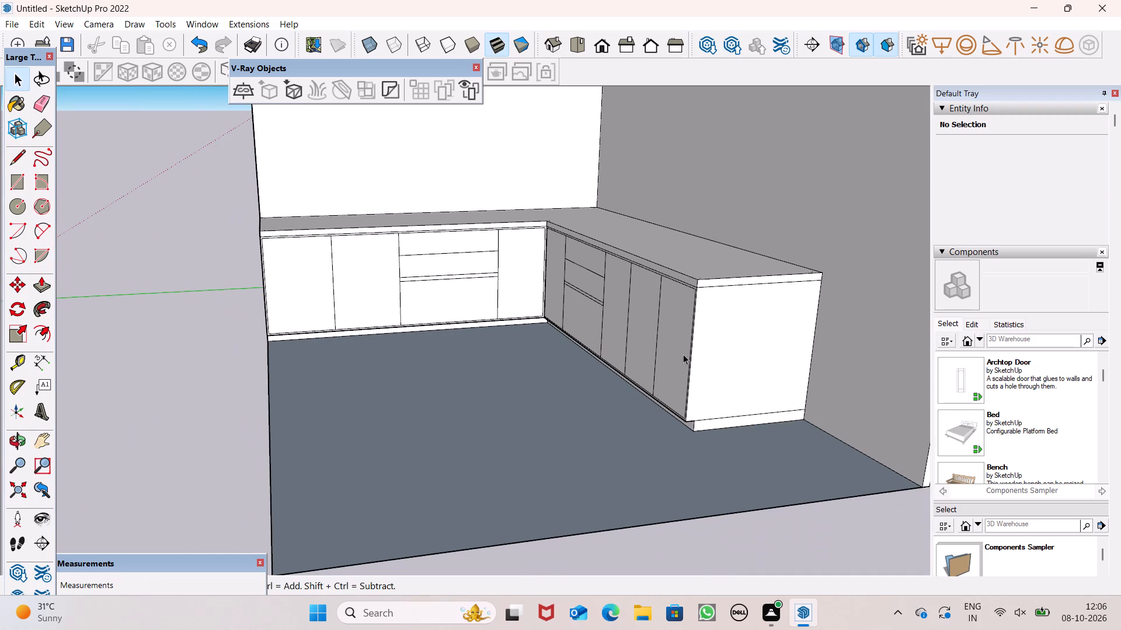
pyautogui.moveTo(689, 344); pyautogui.dragTo(692, 345, button='middle')
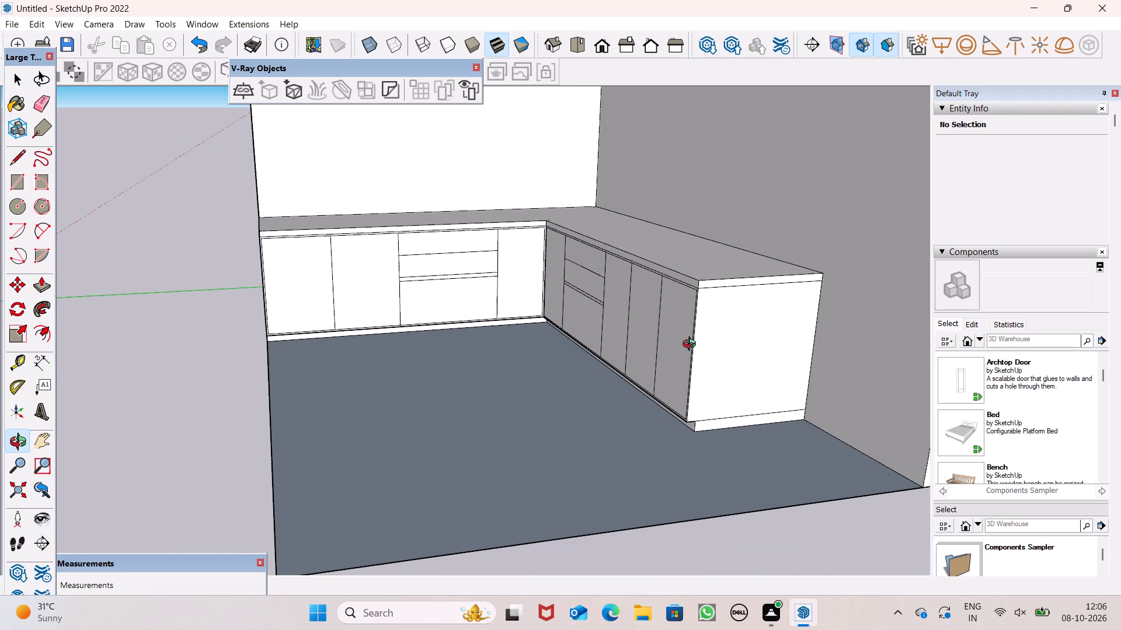
pyautogui.moveTo(692, 345); pyautogui.dragTo(858, 367, button='middle')
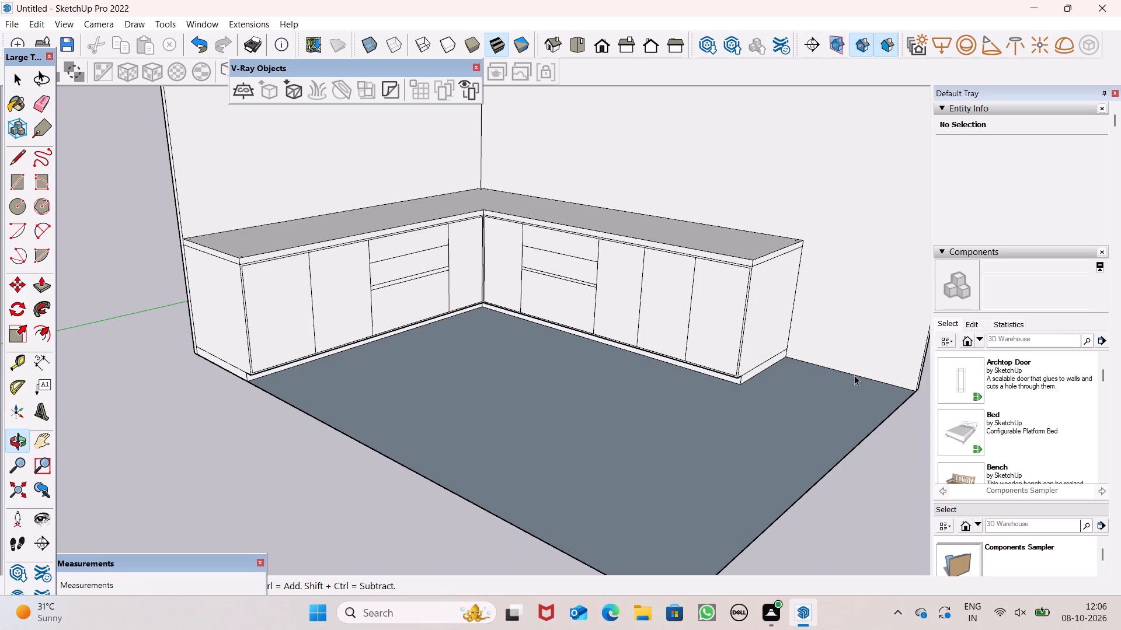
pyautogui.scroll(1, 732, 236)
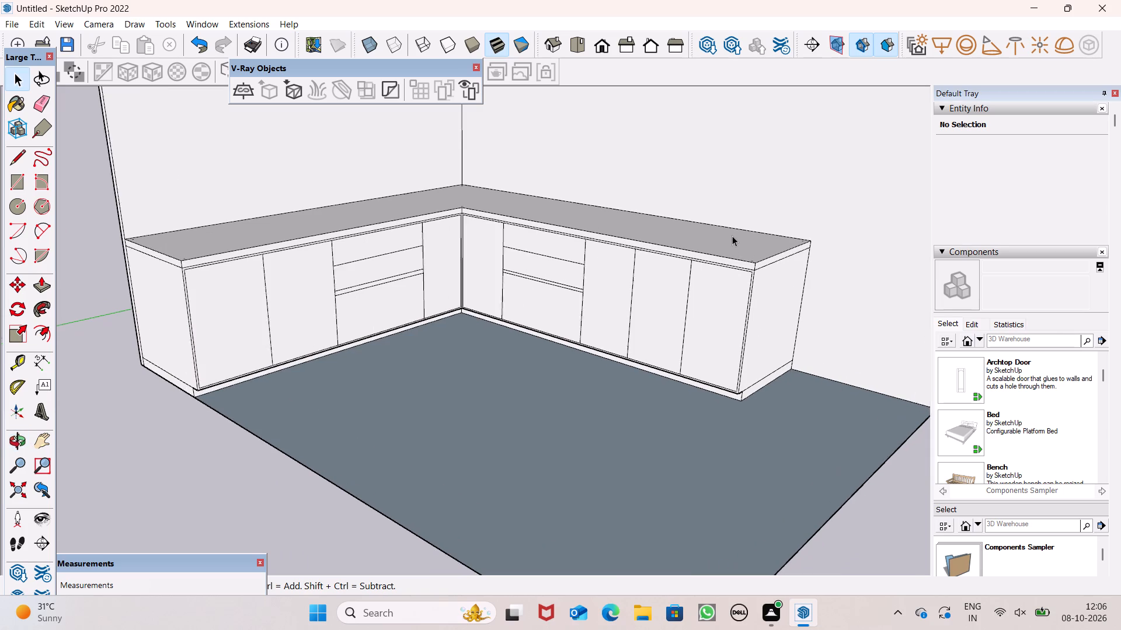
pyautogui.scroll(1, 732, 236)
pyautogui.scroll(-1, 496, 236)
# Erase the vertical border lines beside the counter's inside corner and the top border lines of the two corner panels.
pyautogui.scroll(4, 494, 236)
pyautogui.scroll(5, 358, 204)
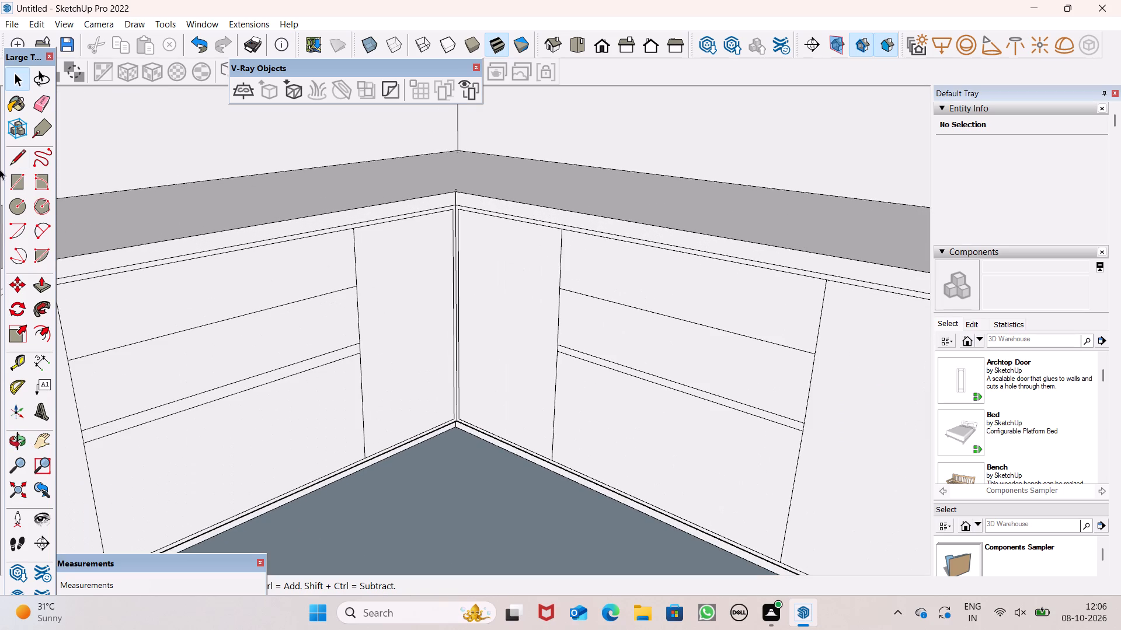
pyautogui.click(39, 97)
pyautogui.scroll(4, 560, 288)
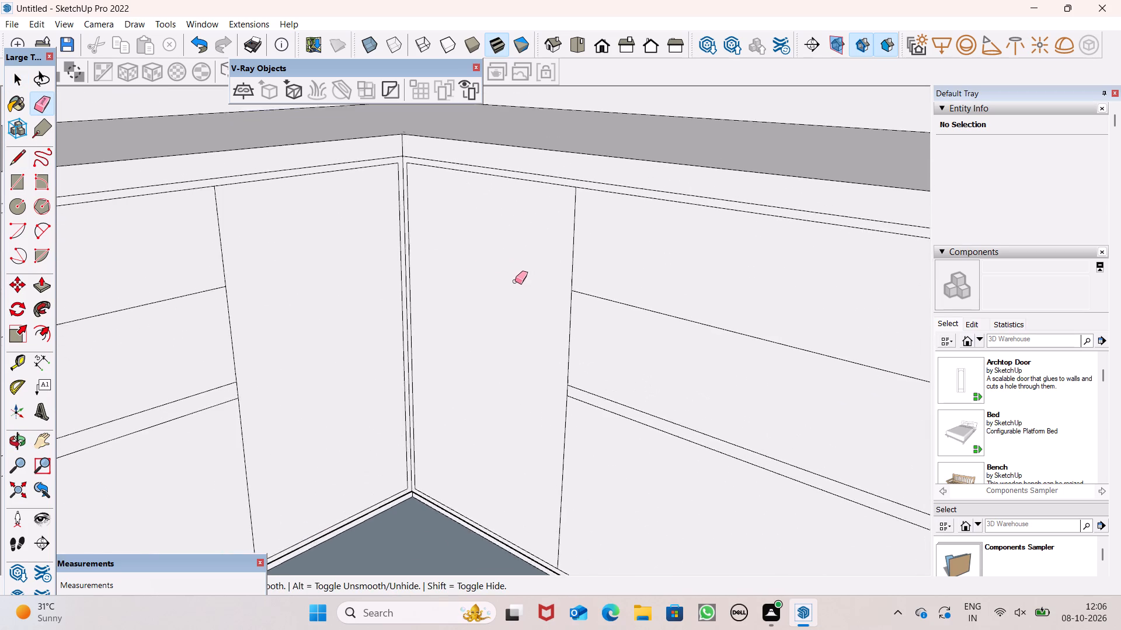
pyautogui.scroll(2, 515, 281)
pyautogui.scroll(3, 377, 219)
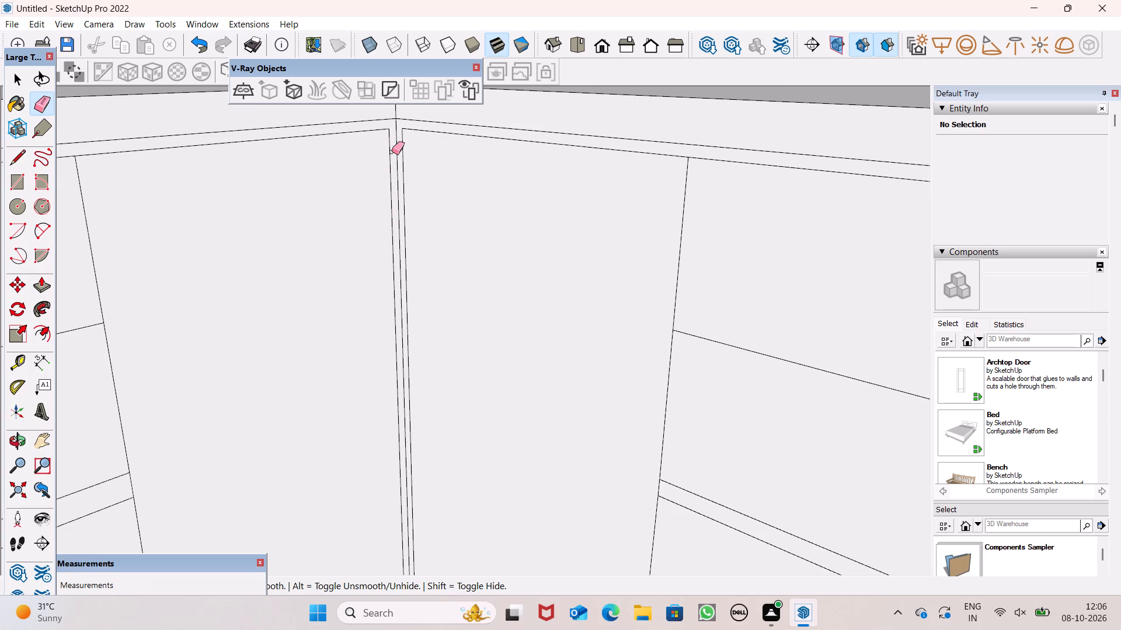
pyautogui.click(387, 152)
pyautogui.click(391, 151)
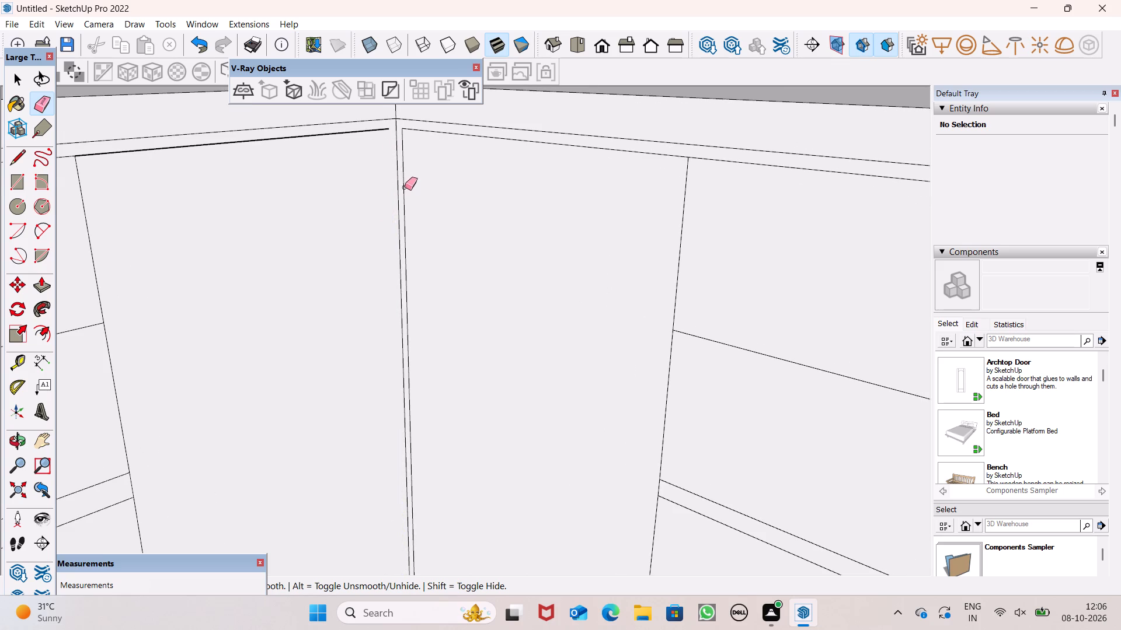
pyautogui.click(406, 190)
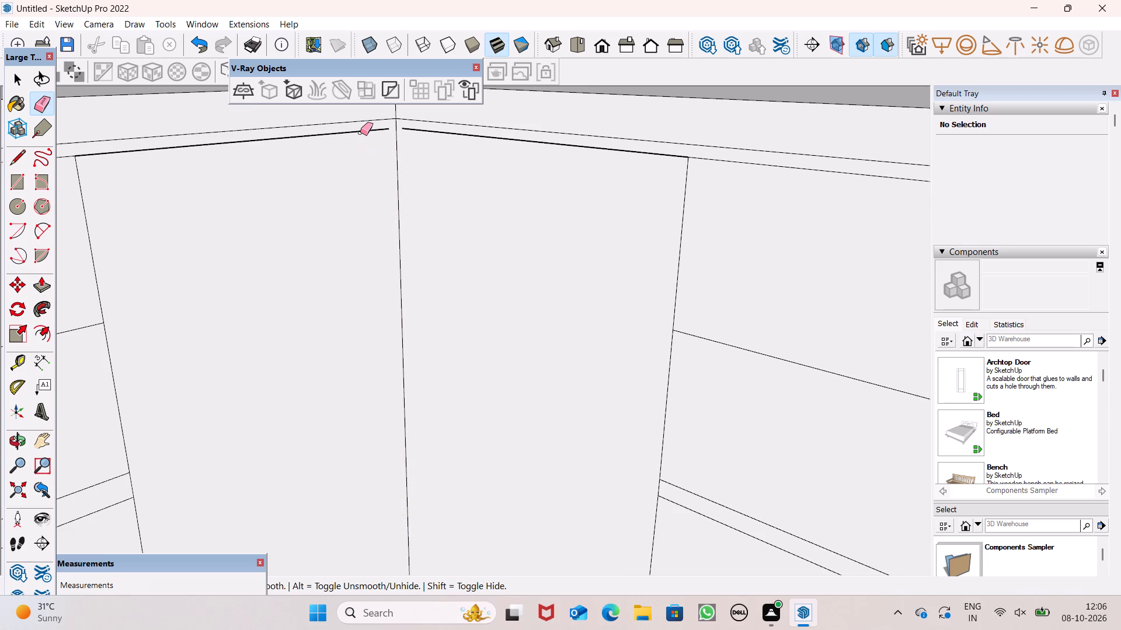
pyautogui.click(360, 132)
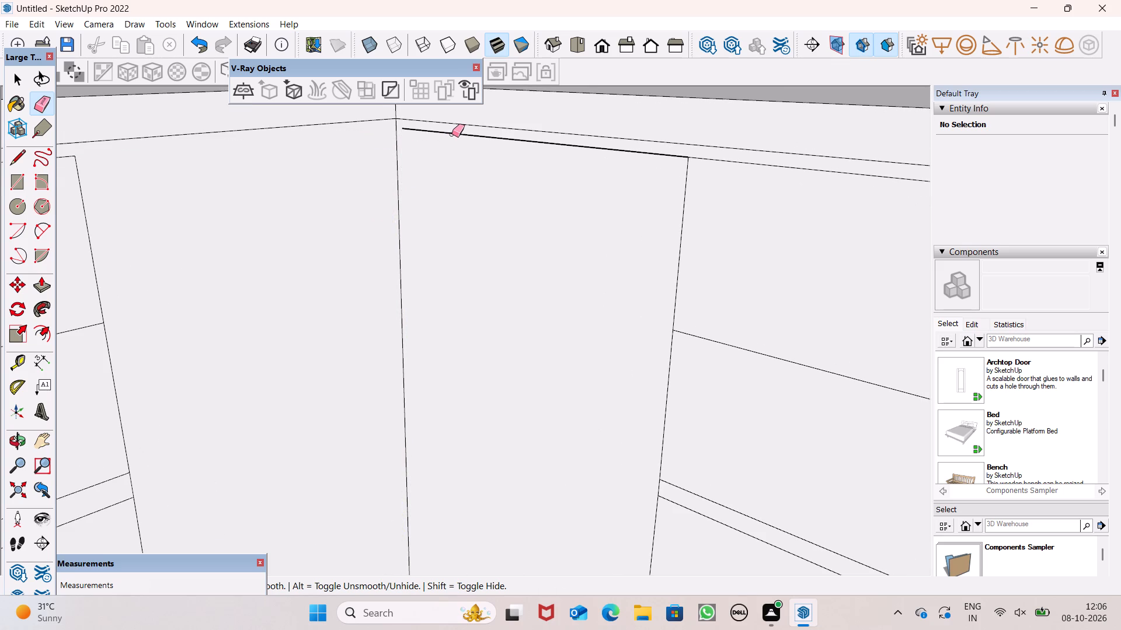
pyautogui.click(452, 134)
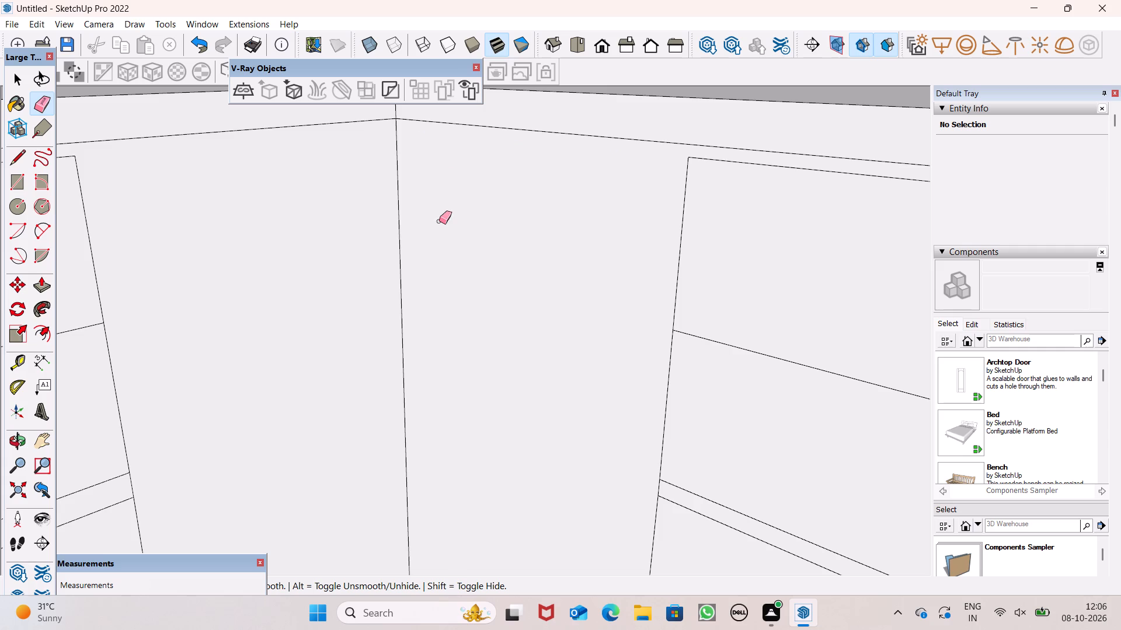
# Erase the bottom border lines of the two panels that meet at the L-shaped counter's inside corner.
pyautogui.scroll(-10, 539, 185)
pyautogui.scroll(6, 459, 412)
pyautogui.scroll(6, 391, 417)
pyautogui.click(369, 378)
pyautogui.moveTo(372, 374); pyautogui.dragTo(374, 380)
pyautogui.click(666, 315)
# Examine both legs of the L-shaped counter, their divided fronts and the cleaned-up inside corner.
pyautogui.scroll(-5, 669, 242)
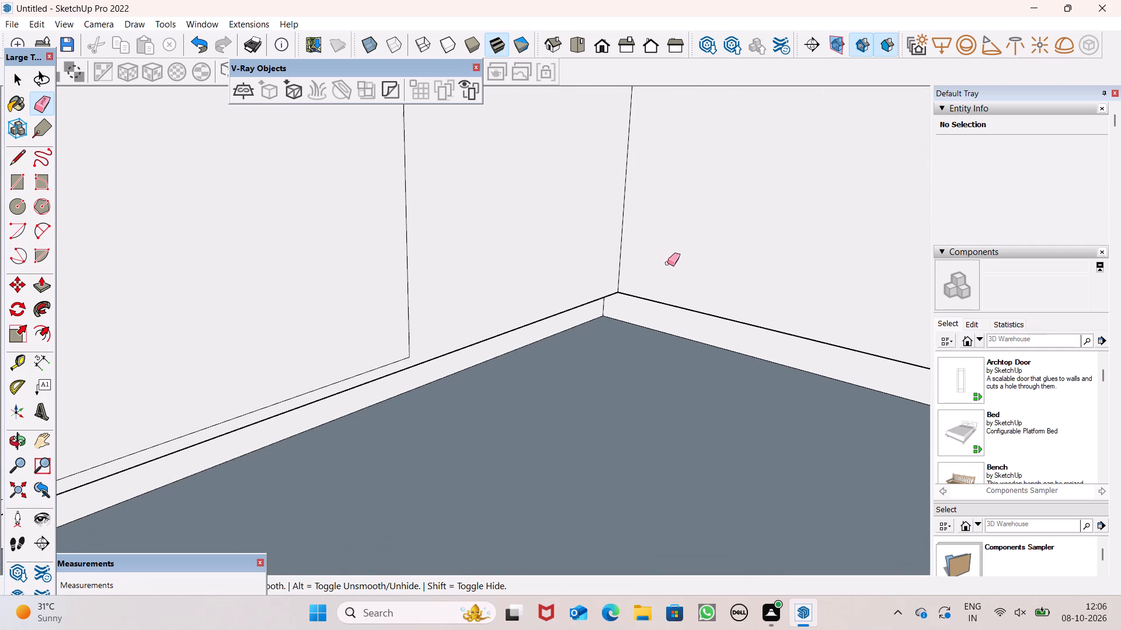
pyautogui.scroll(-8, 685, 339)
pyautogui.scroll(-9, 629, 344)
pyautogui.moveTo(631, 401); pyautogui.dragTo(625, 407, button='middle')
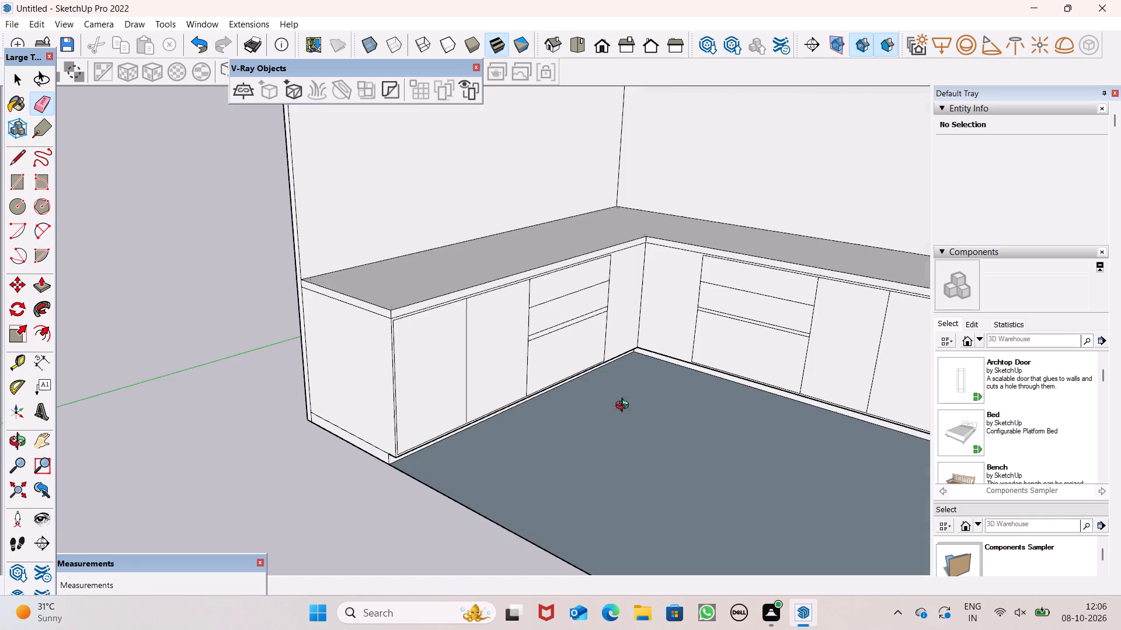
pyautogui.moveTo(625, 407); pyautogui.dragTo(599, 478, button='middle')
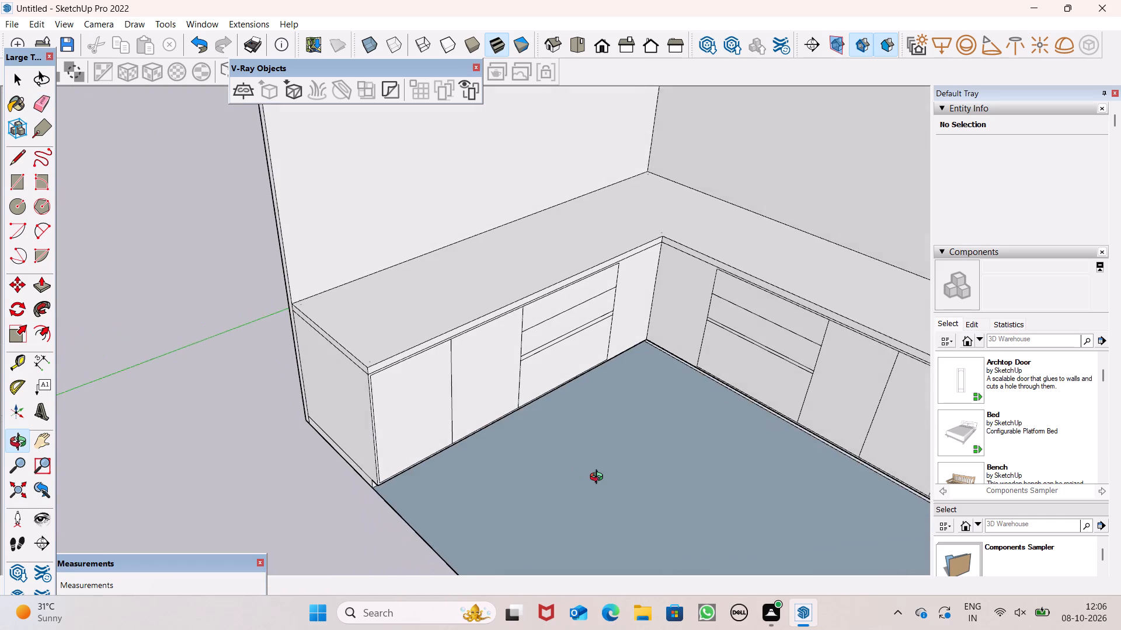
pyautogui.moveTo(599, 478); pyautogui.dragTo(620, 453, button='middle')
pyautogui.scroll(1, 608, 467)
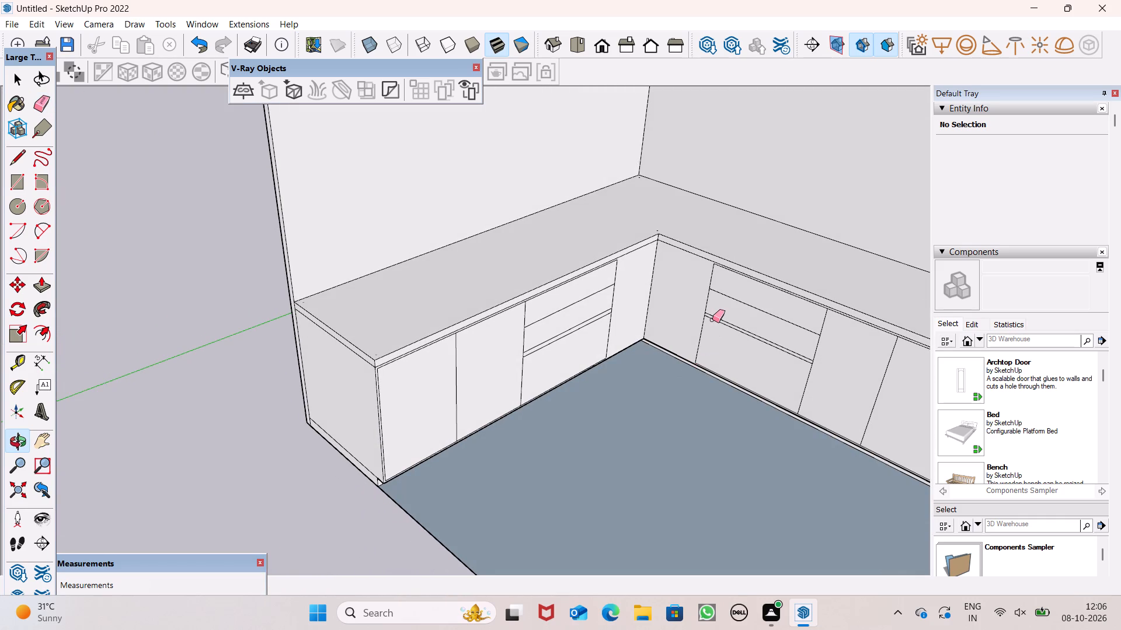
pyautogui.moveTo(703, 321); pyautogui.dragTo(679, 338, button='middle')
pyautogui.scroll(1, 680, 337)
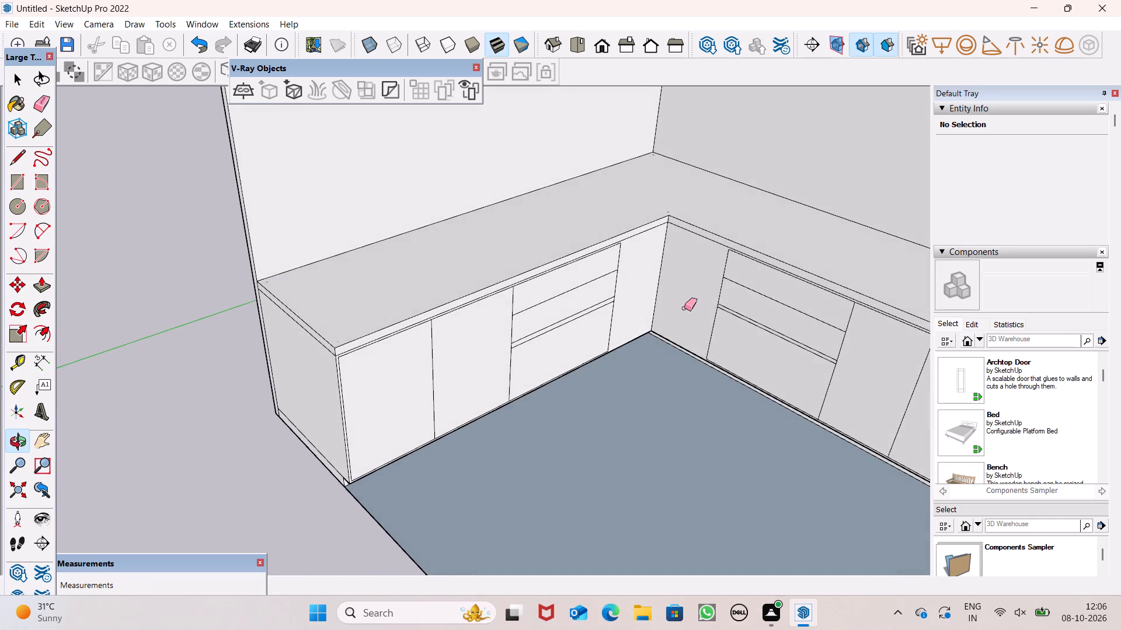
pyautogui.scroll(-2, 680, 308)
pyautogui.scroll(-4, 625, 314)
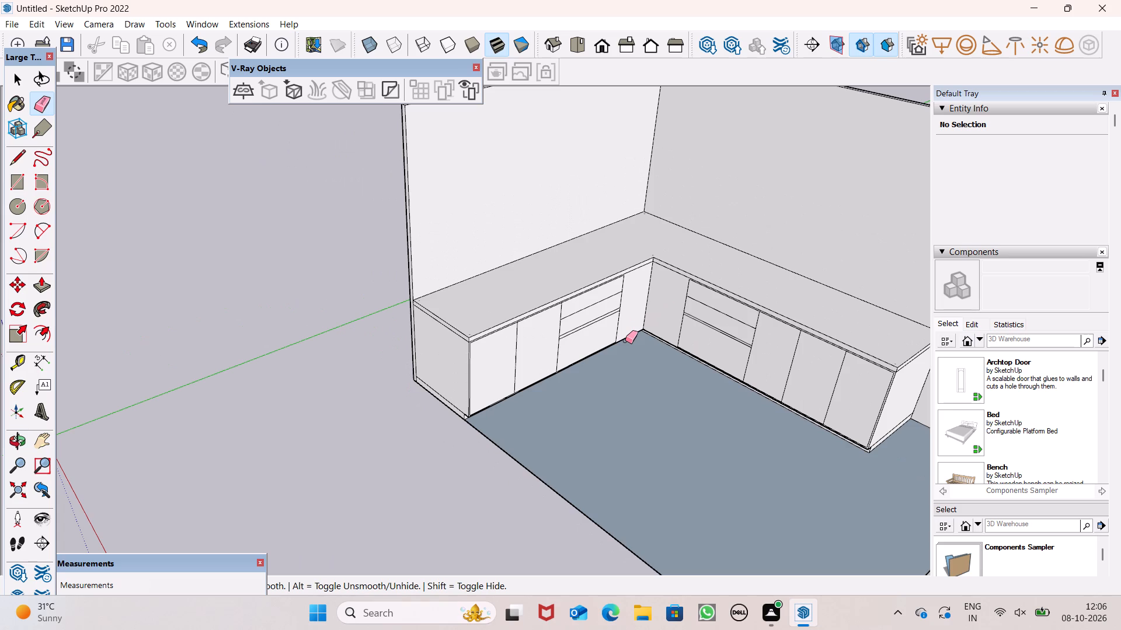
pyautogui.scroll(-4, 634, 340)
pyautogui.scroll(1, 631, 369)
pyautogui.moveTo(636, 393); pyautogui.dragTo(709, 415, button='middle')
pyautogui.scroll(4, 730, 373)
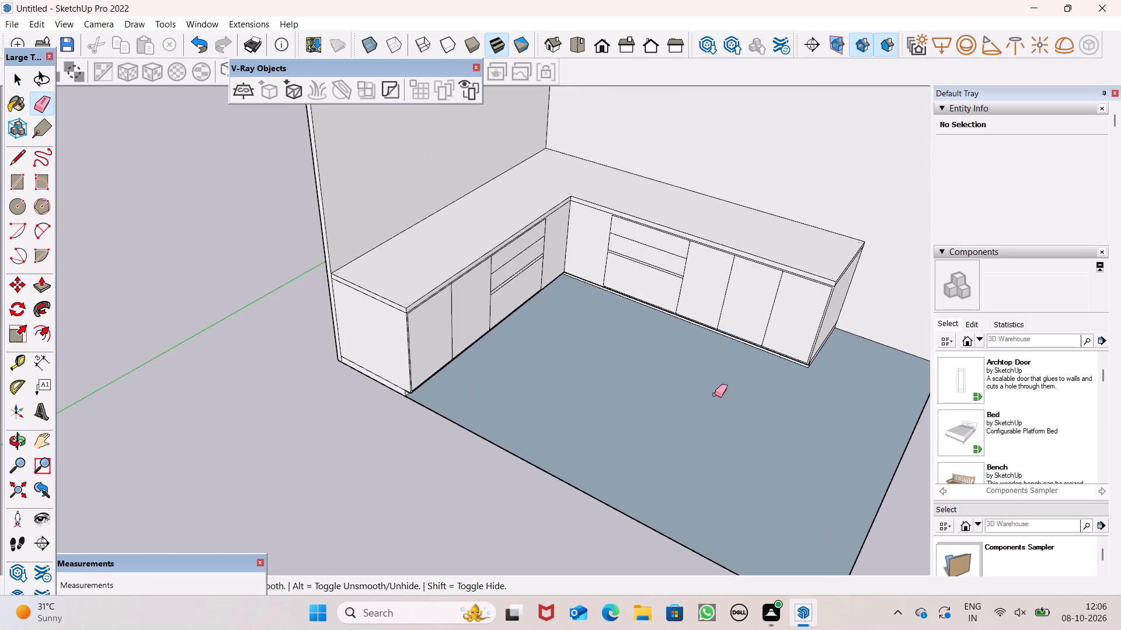
pyautogui.moveTo(722, 422); pyautogui.dragTo(843, 457, button='middle')
pyautogui.scroll(1, 843, 466)
pyautogui.scroll(-5, 783, 330)
pyautogui.scroll(4, 843, 157)
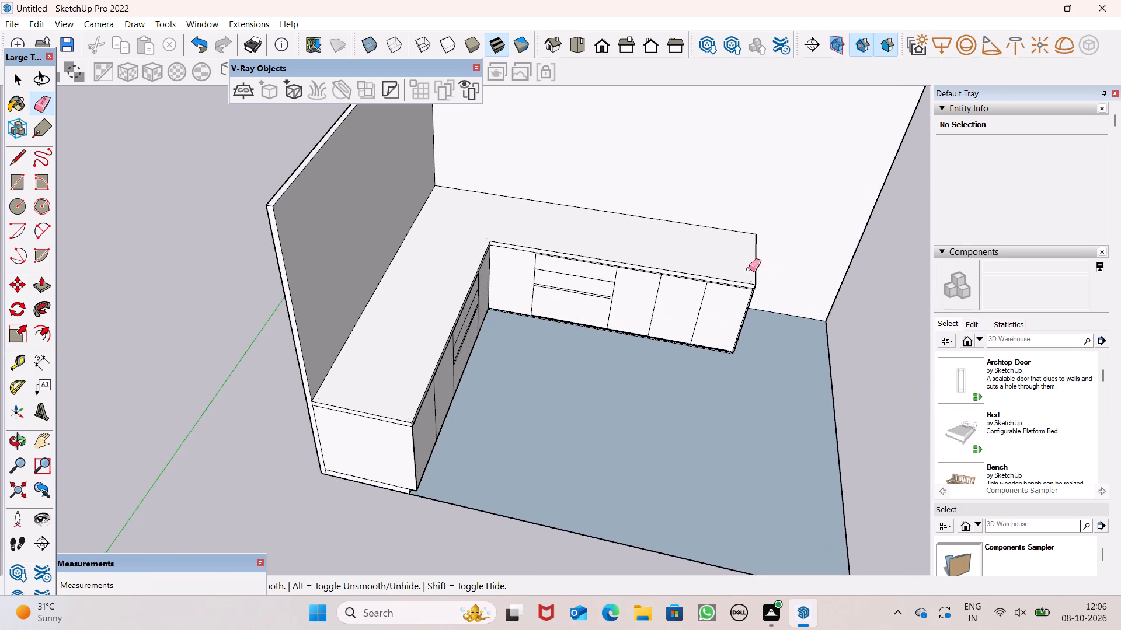
# Draw a rectangle about 2' 6" by 2' 4" on the countertop above the three narrow cabinet panels, near the free end.
pyautogui.scroll(1, 763, 275)
pyautogui.moveTo(764, 275); pyautogui.dragTo(793, 228, button='middle')
pyautogui.scroll(9, 723, 223)
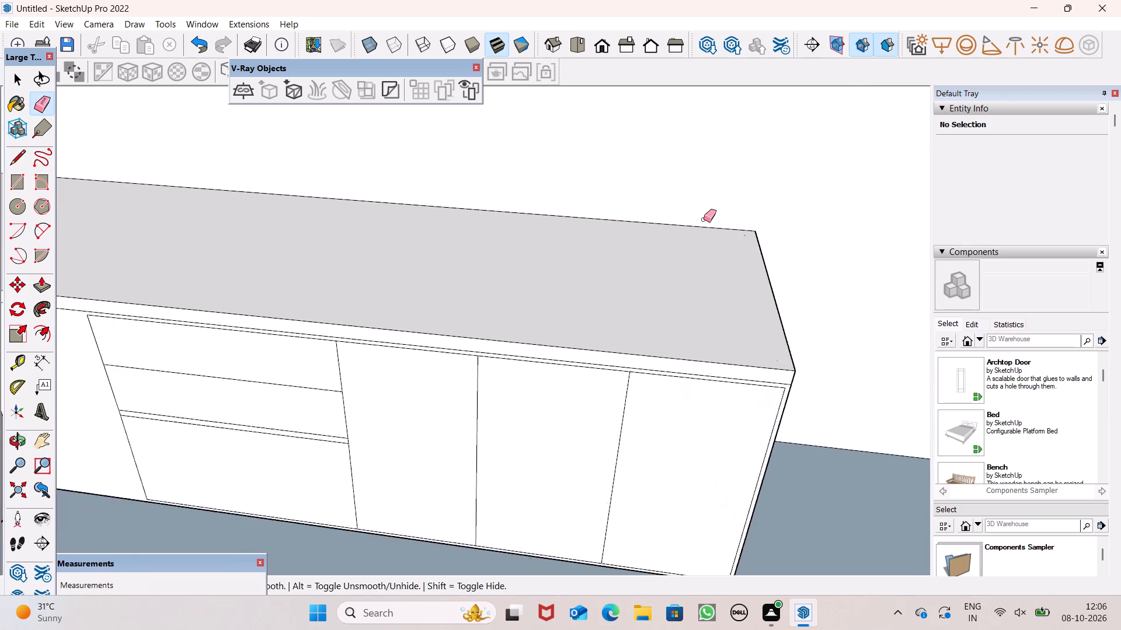
pyautogui.scroll(2, 704, 219)
pyautogui.scroll(-5, 698, 231)
pyautogui.scroll(3, 579, 226)
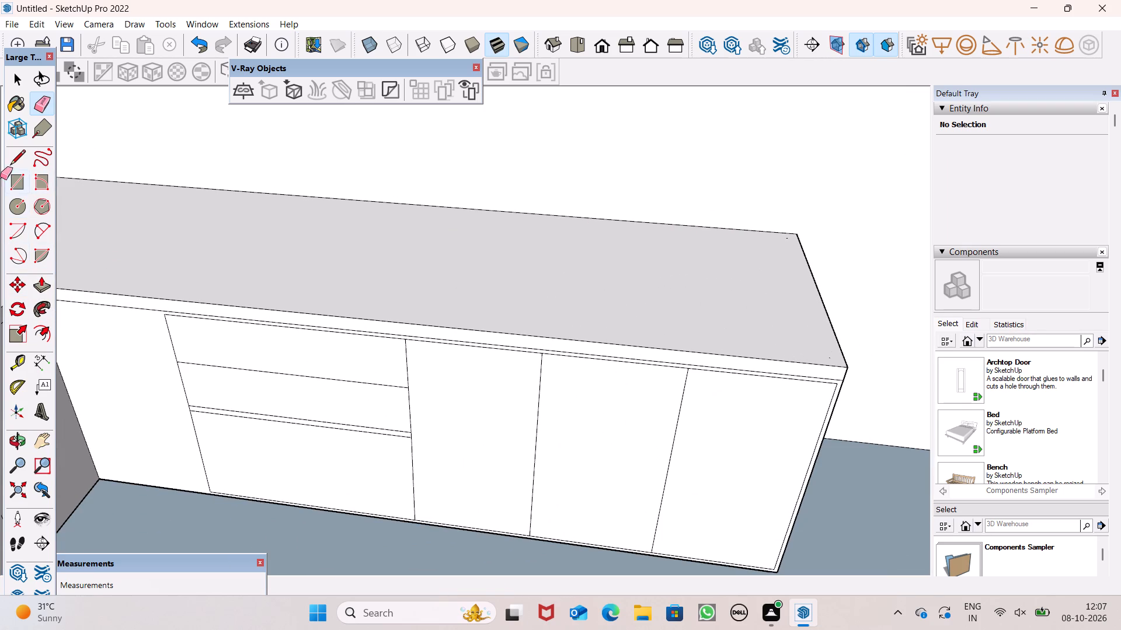
pyautogui.click(22, 187)
pyautogui.moveTo(603, 334); pyautogui.dragTo(657, 358, button='middle')
pyautogui.scroll(1, 639, 390)
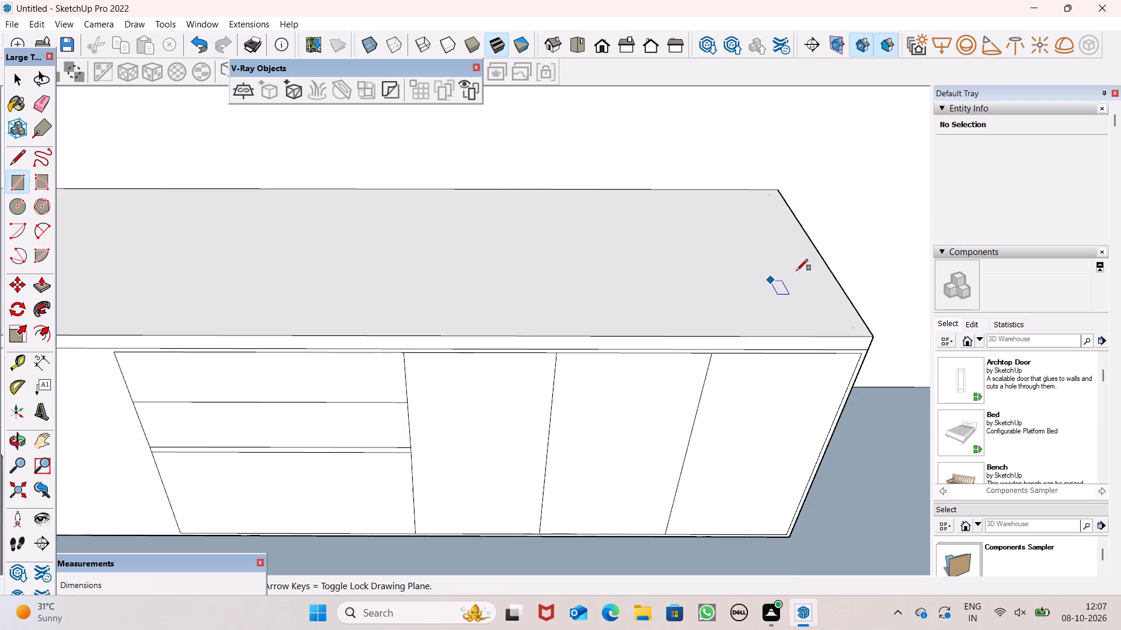
pyautogui.scroll(4, 798, 269)
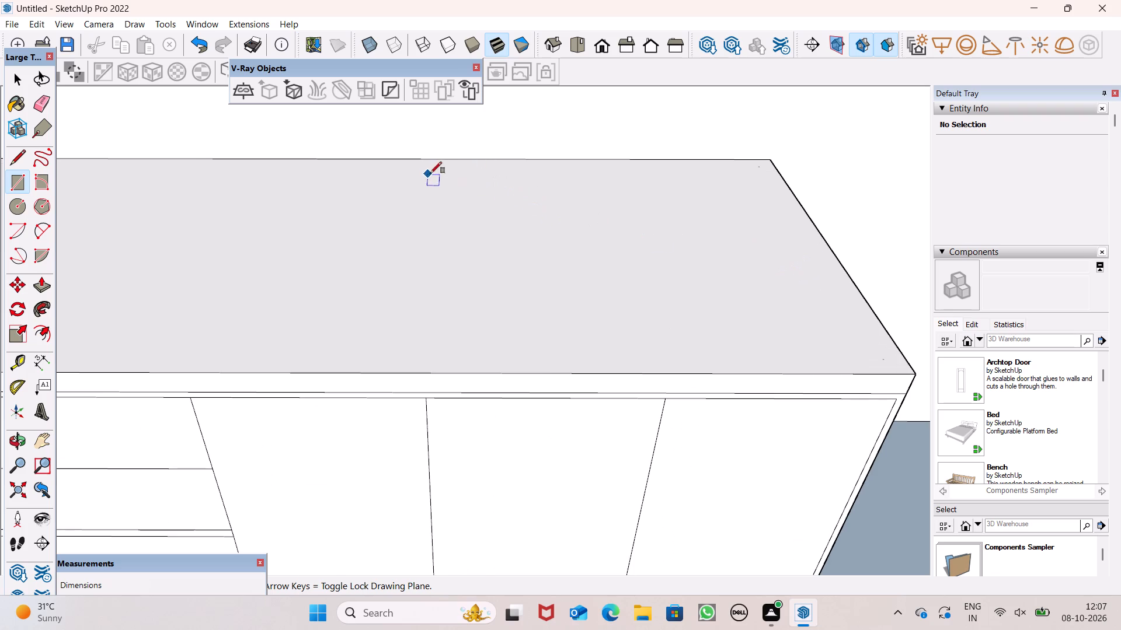
pyautogui.moveTo(494, 229); pyautogui.dragTo(485, 260, button='middle')
pyautogui.scroll(1, 481, 272)
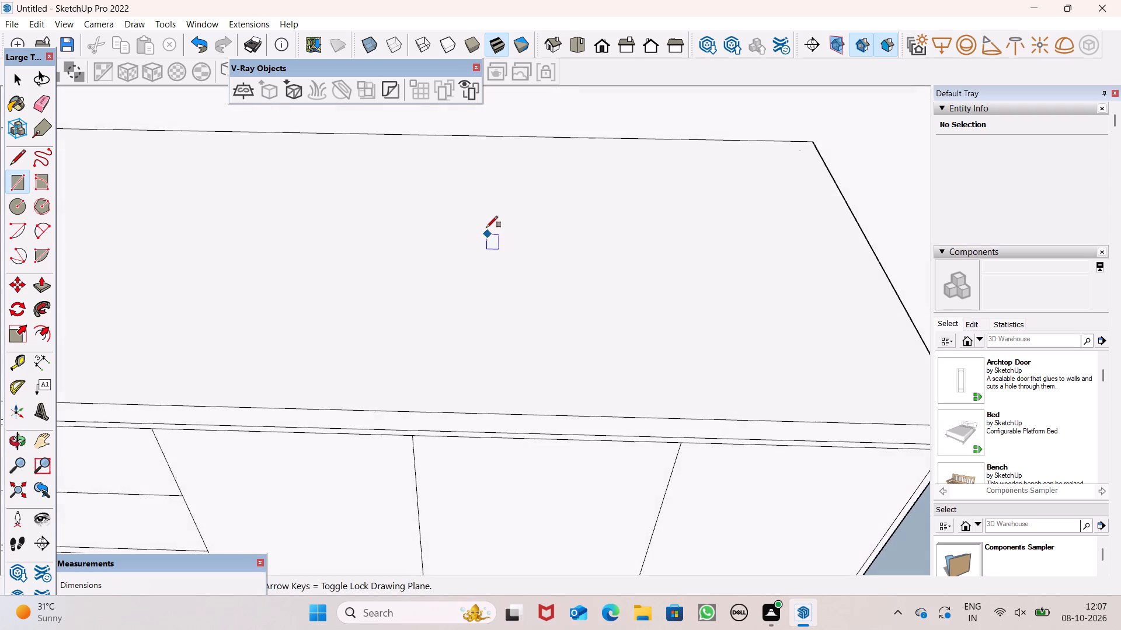
pyautogui.scroll(-6, 486, 215)
pyautogui.scroll(2, 506, 219)
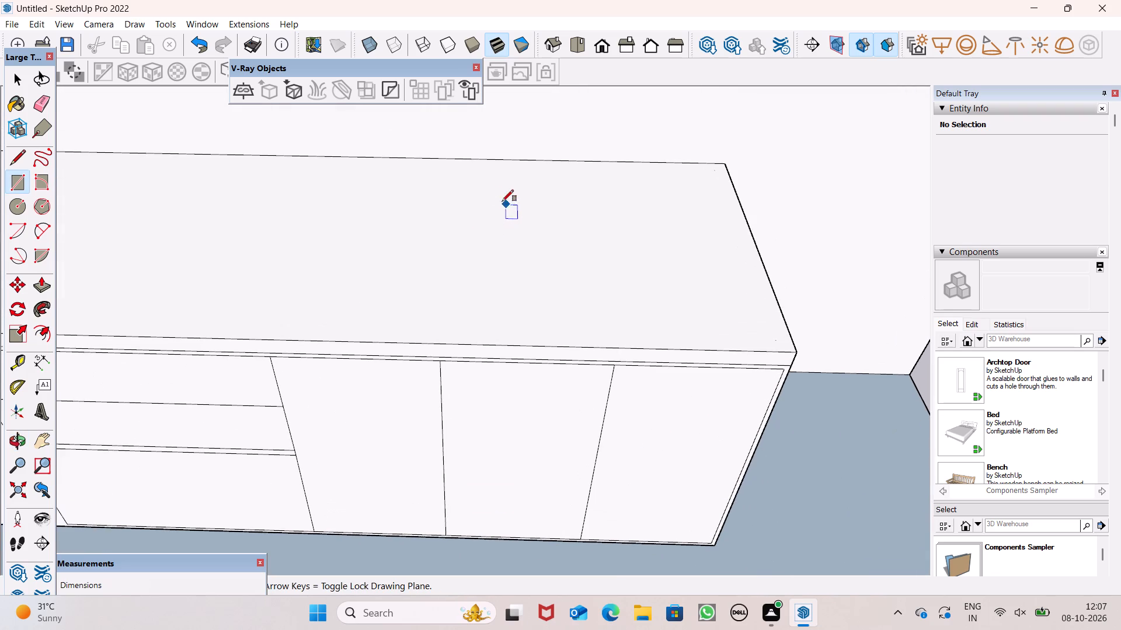
pyautogui.moveTo(363, 167); pyautogui.dragTo(372, 169)
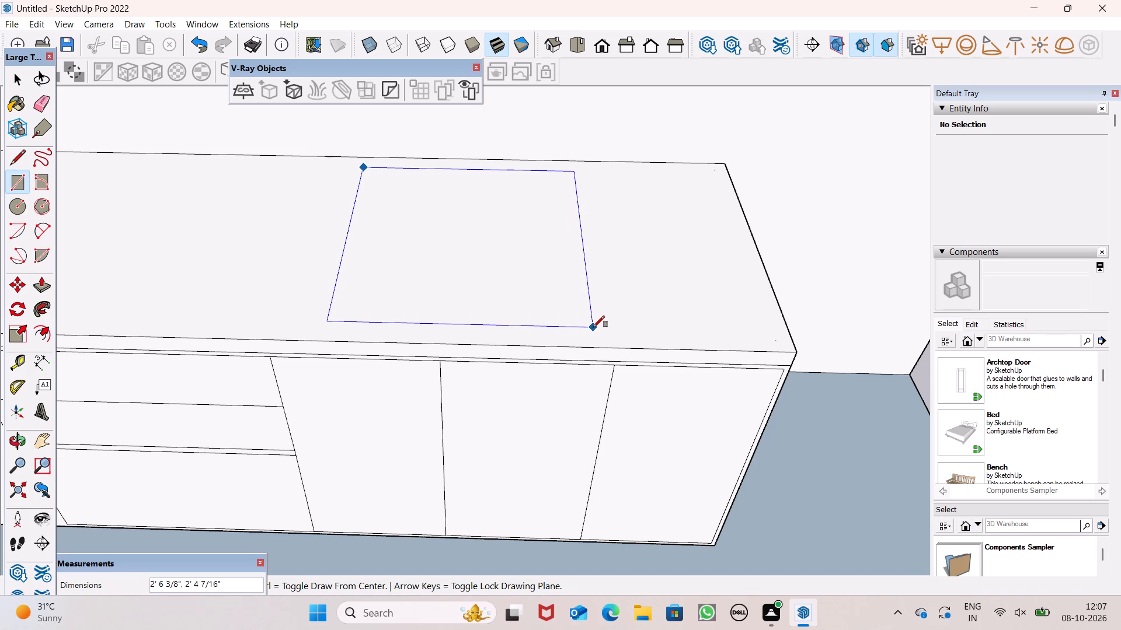
pyautogui.click(598, 328)
pyautogui.press('space')
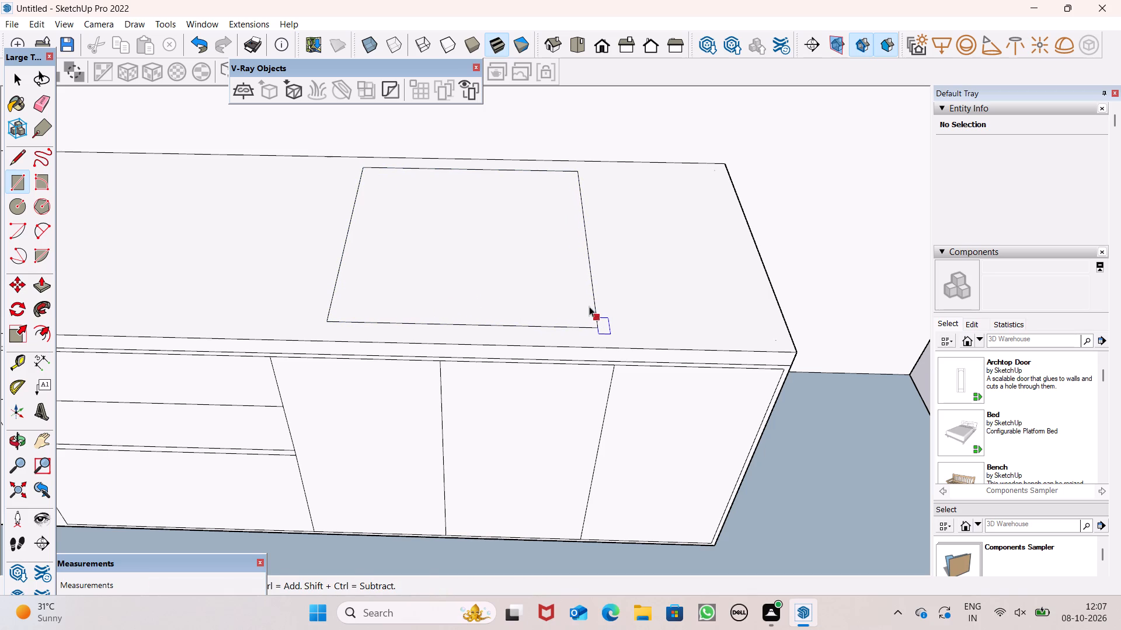
# Offset the countertop rectangle's outline inward by about 2 7/16" to form a rim, and clear the selection.
pyautogui.scroll(2, 593, 296)
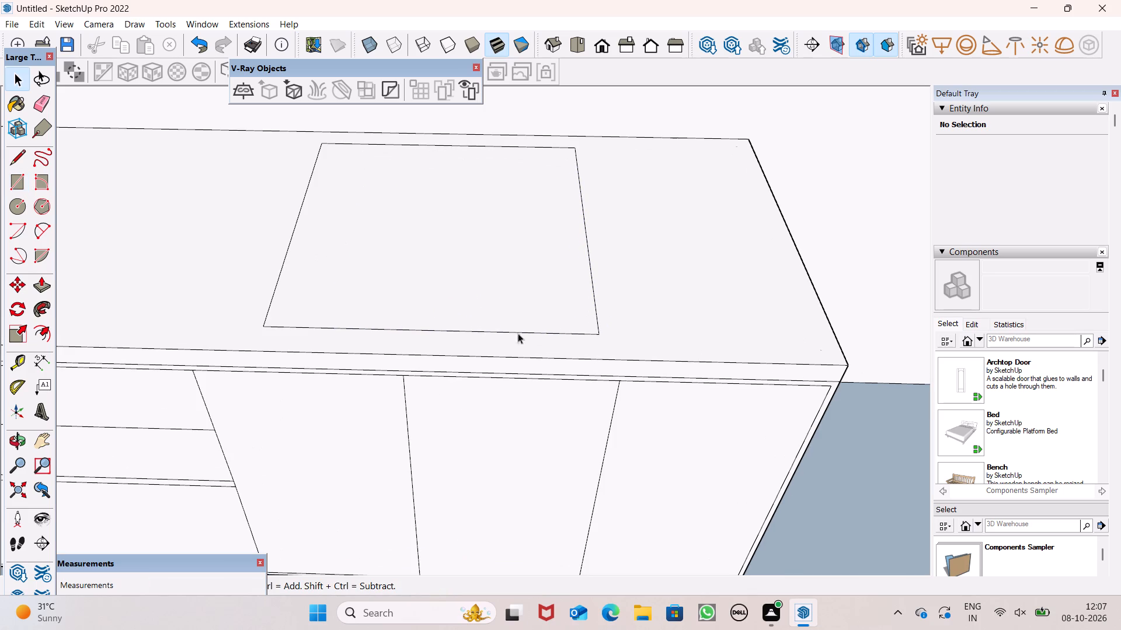
pyautogui.click(492, 309)
pyautogui.click(490, 307)
pyautogui.scroll(-3, 502, 302)
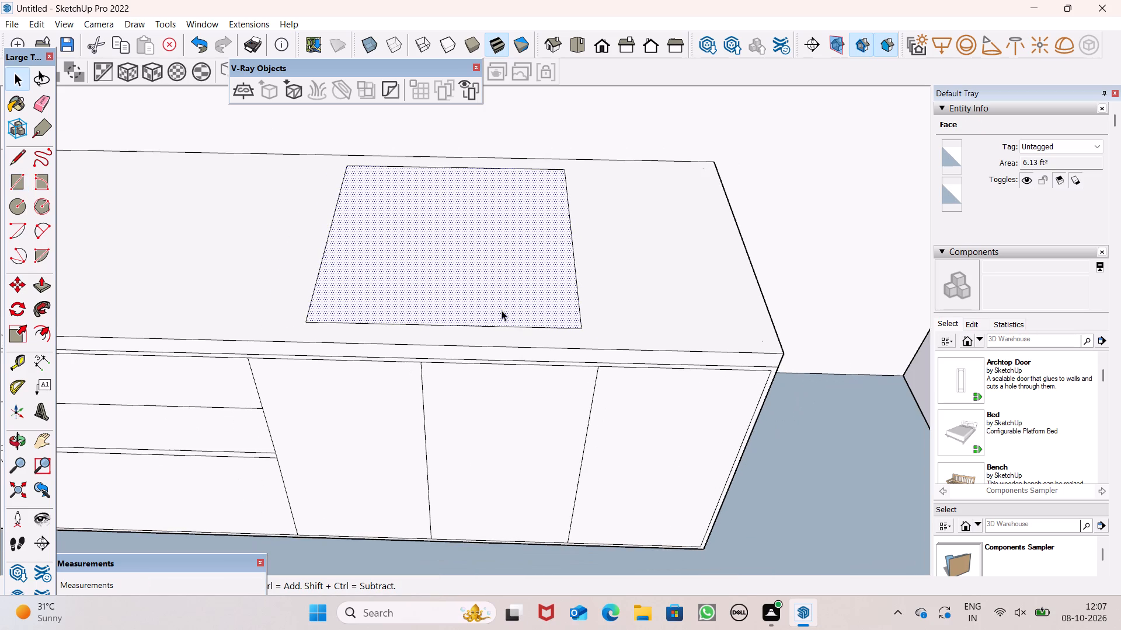
pyautogui.scroll(1, 517, 330)
pyautogui.scroll(-14, 524, 322)
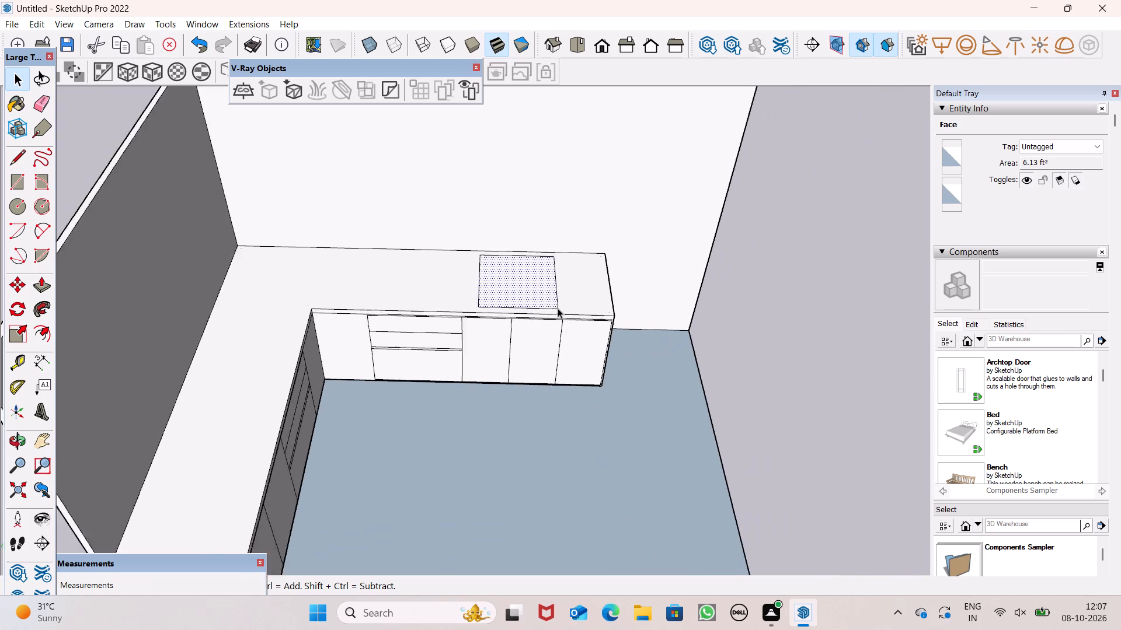
pyautogui.scroll(-2, 558, 308)
pyautogui.click(708, 335)
pyautogui.moveTo(41, 339); pyautogui.dragTo(47, 337)
pyautogui.scroll(7, 713, 249)
pyautogui.scroll(6, 475, 269)
pyautogui.click(454, 284)
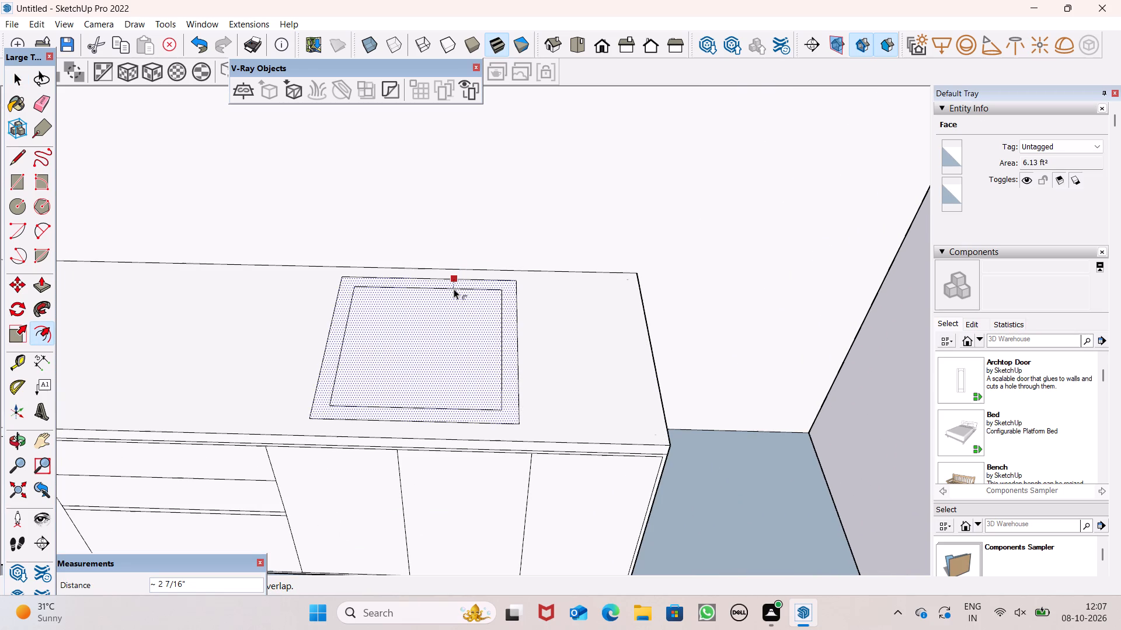
pyautogui.press('space')
pyautogui.scroll(-11, 507, 282)
pyautogui.press('space')
pyautogui.press('space')
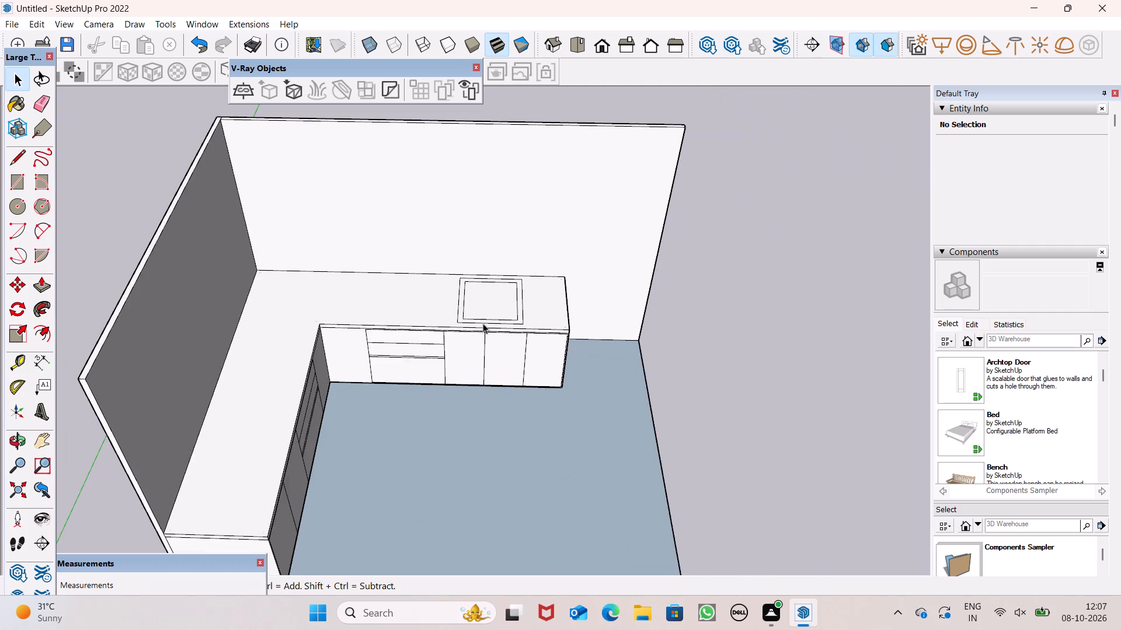
# Push the inner rectangle down about 2 5/8" into the countertop to form a recess.
pyautogui.scroll(13, 483, 323)
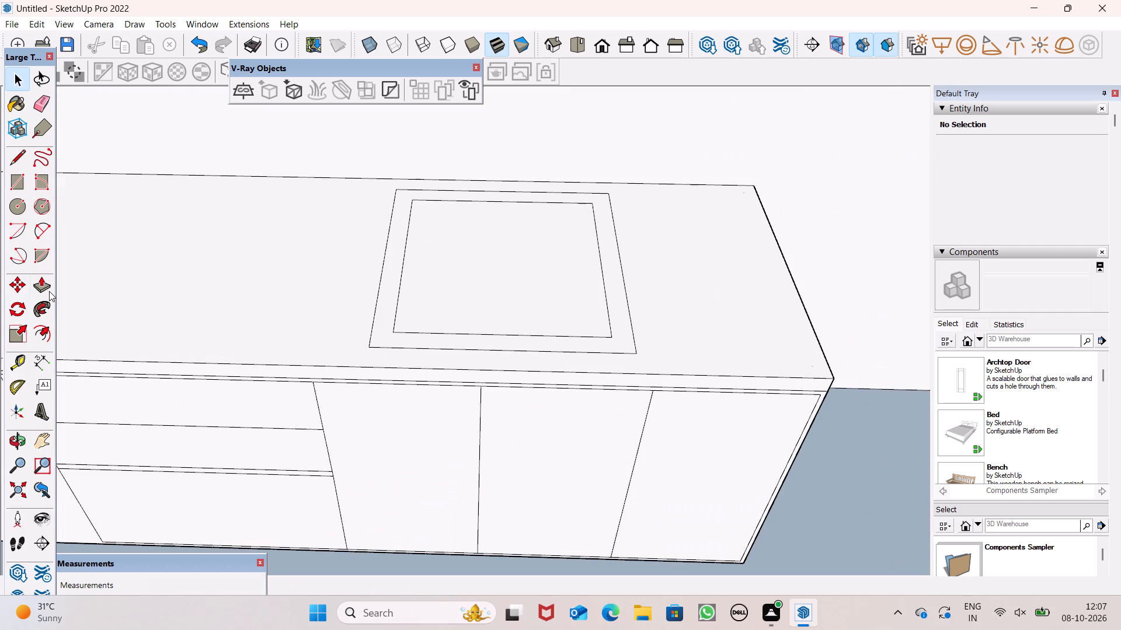
pyautogui.click(49, 289)
pyautogui.scroll(3, 646, 332)
pyautogui.moveTo(464, 306); pyautogui.dragTo(462, 340)
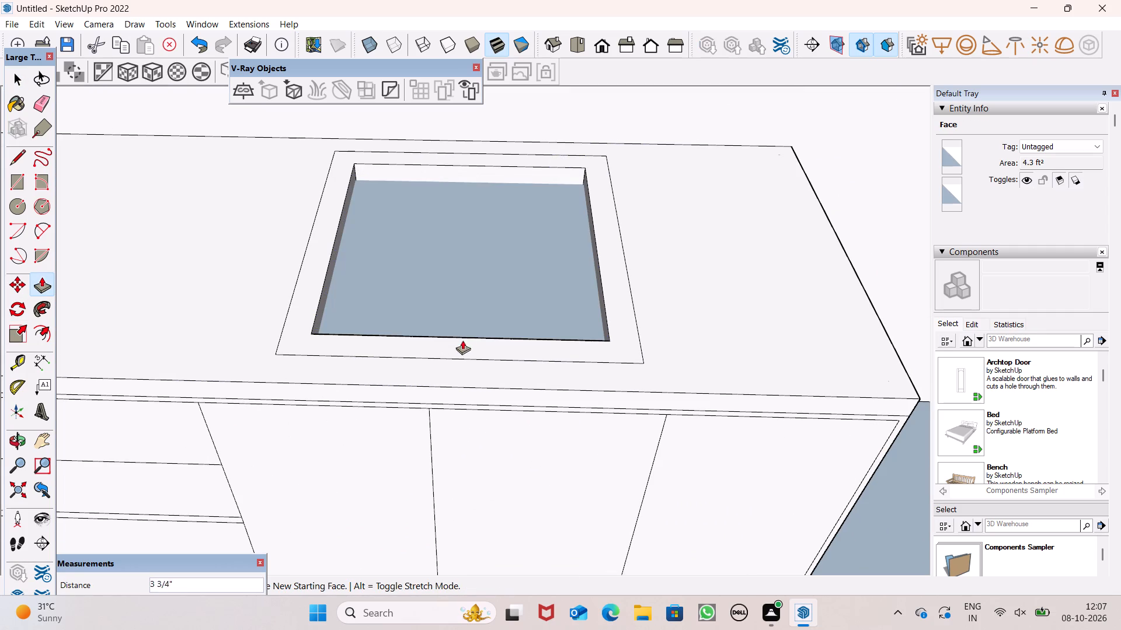
pyautogui.moveTo(462, 340); pyautogui.dragTo(459, 328)
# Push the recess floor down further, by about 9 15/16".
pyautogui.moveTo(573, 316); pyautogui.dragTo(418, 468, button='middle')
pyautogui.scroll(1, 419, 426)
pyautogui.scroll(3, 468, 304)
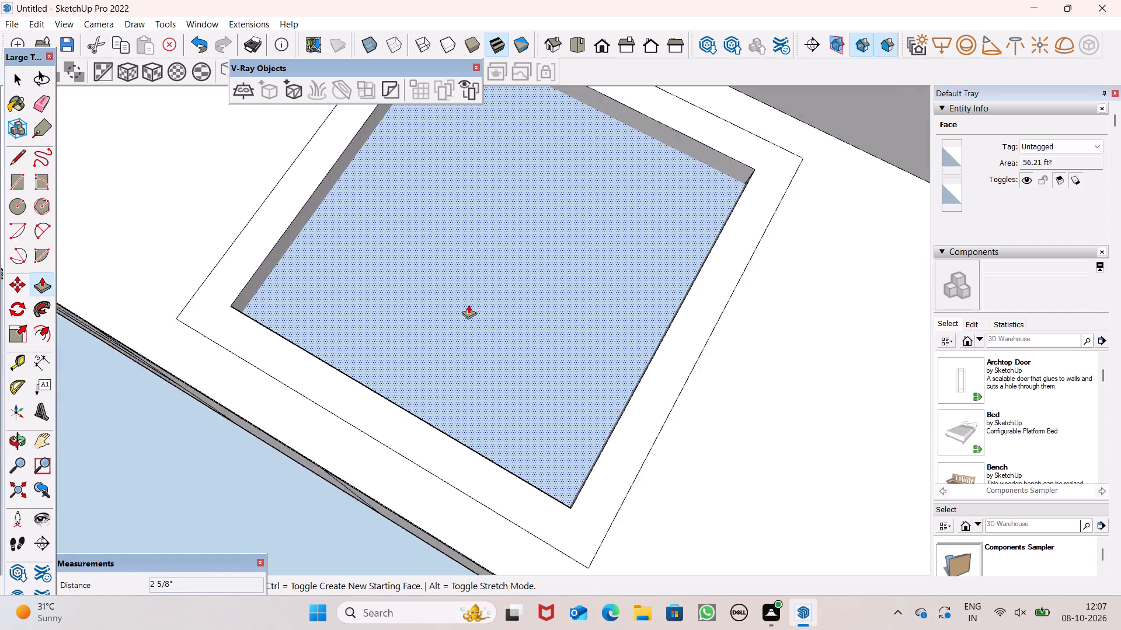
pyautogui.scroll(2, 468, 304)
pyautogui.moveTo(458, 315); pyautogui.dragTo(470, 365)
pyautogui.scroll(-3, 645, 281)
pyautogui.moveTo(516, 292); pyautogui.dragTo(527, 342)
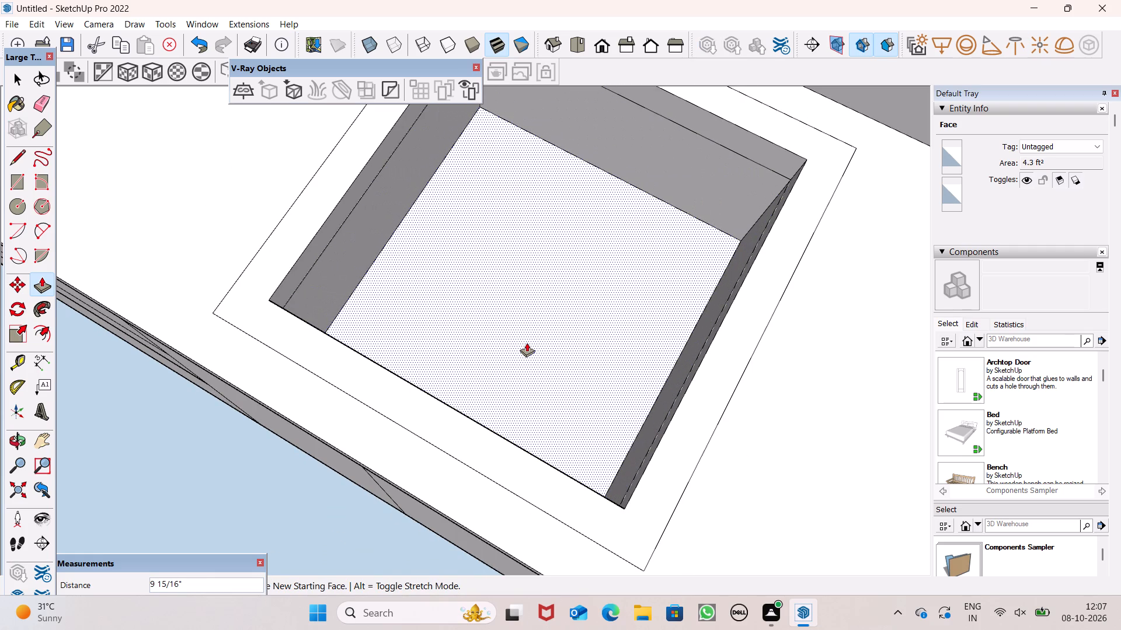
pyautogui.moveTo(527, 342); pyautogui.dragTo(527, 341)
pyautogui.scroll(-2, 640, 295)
# Erase the horizontal seam line across the recess's rear inner wall.
pyautogui.moveTo(681, 309); pyautogui.dragTo(789, 74, button='middle')
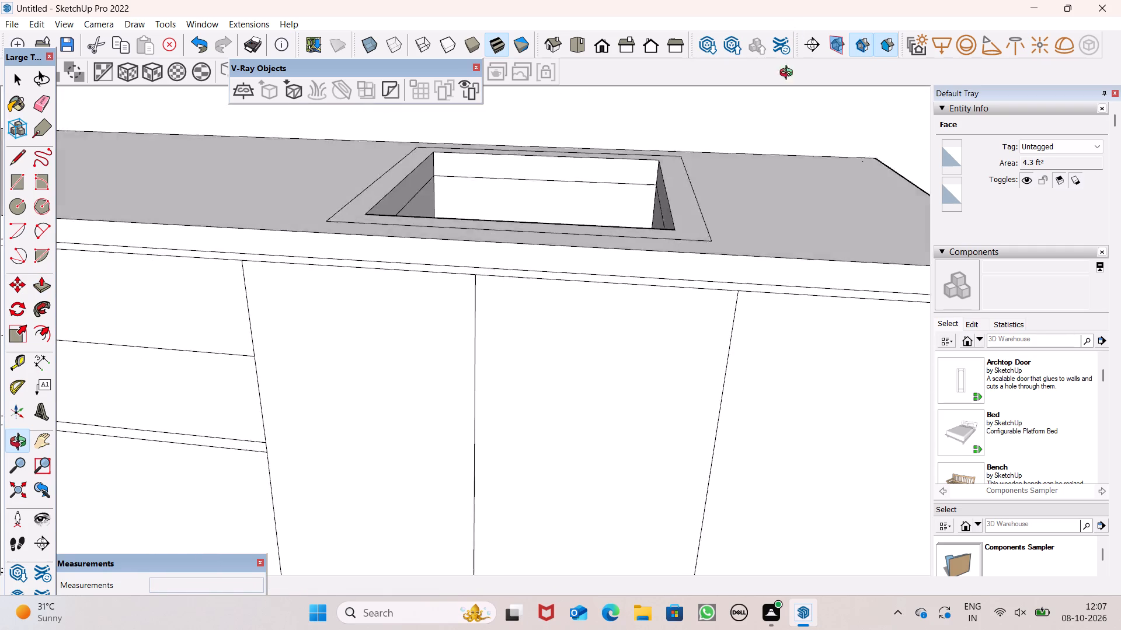
pyautogui.moveTo(789, 74); pyautogui.dragTo(782, 101, button='middle')
pyautogui.click(11, 160)
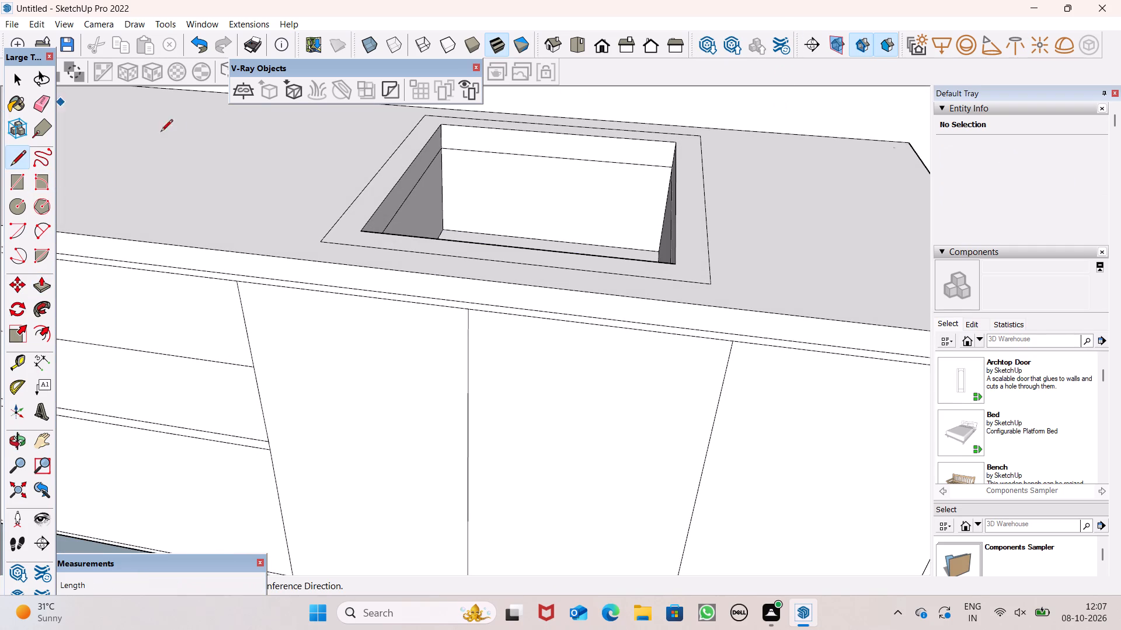
pyautogui.click(47, 99)
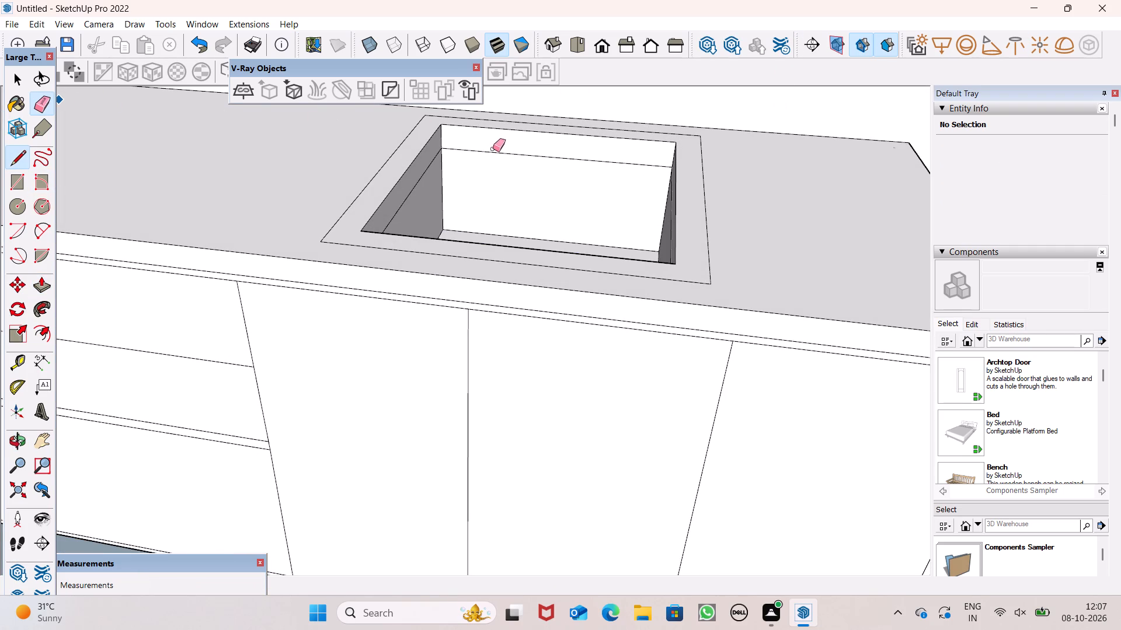
pyautogui.click(493, 149)
# Push the recess floor down about 6 1/2", and deepen it by about another 3 7/8".
pyautogui.scroll(-1, 562, 190)
pyautogui.moveTo(640, 220); pyautogui.dragTo(465, 288, button='middle')
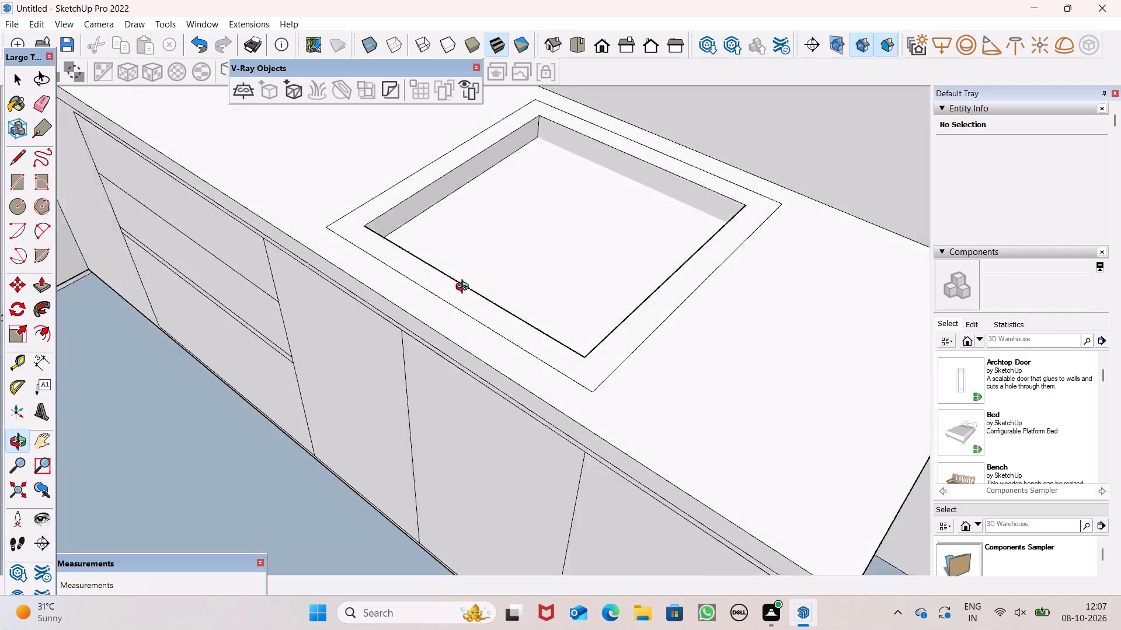
pyautogui.moveTo(465, 288); pyautogui.dragTo(335, 314, button='middle')
pyautogui.click(44, 283)
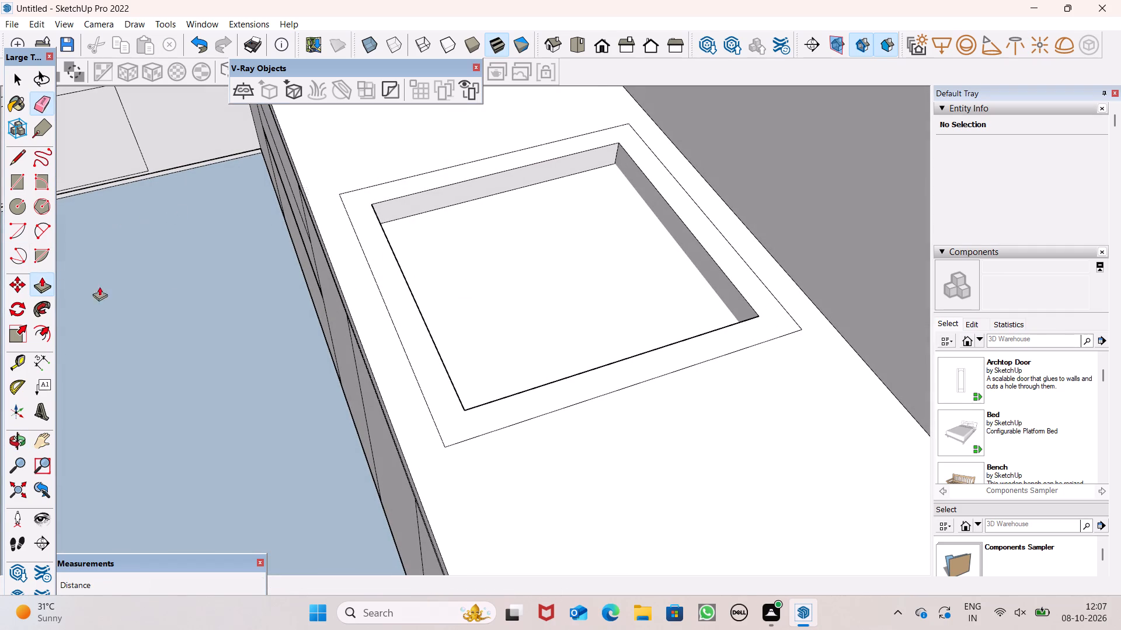
pyautogui.moveTo(469, 277); pyautogui.dragTo(482, 324)
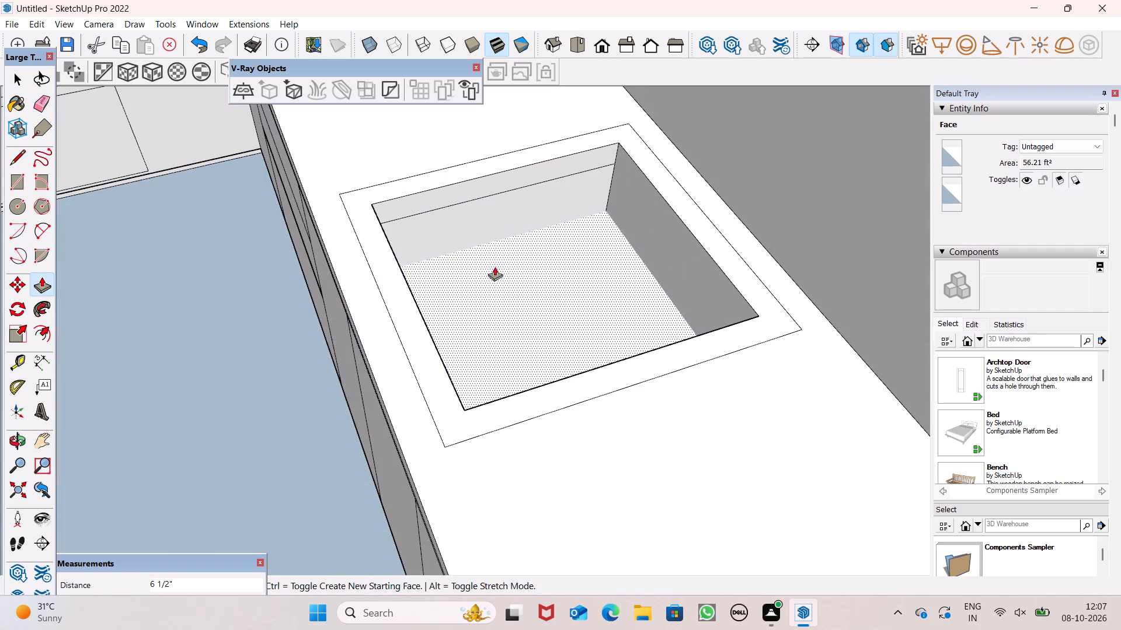
pyautogui.moveTo(507, 283); pyautogui.dragTo(505, 309)
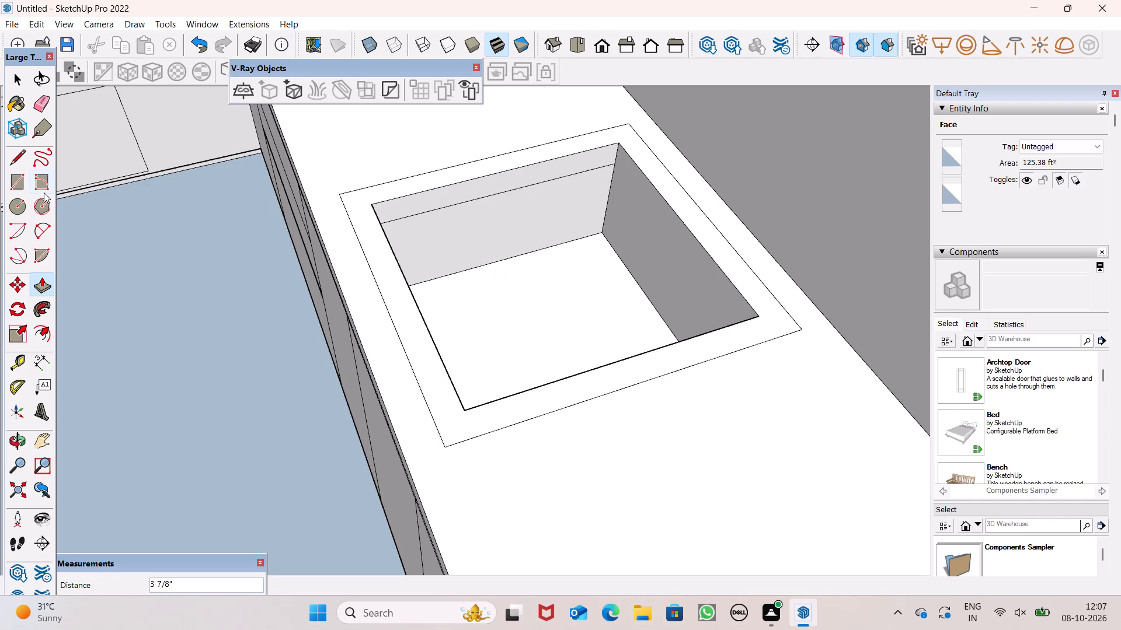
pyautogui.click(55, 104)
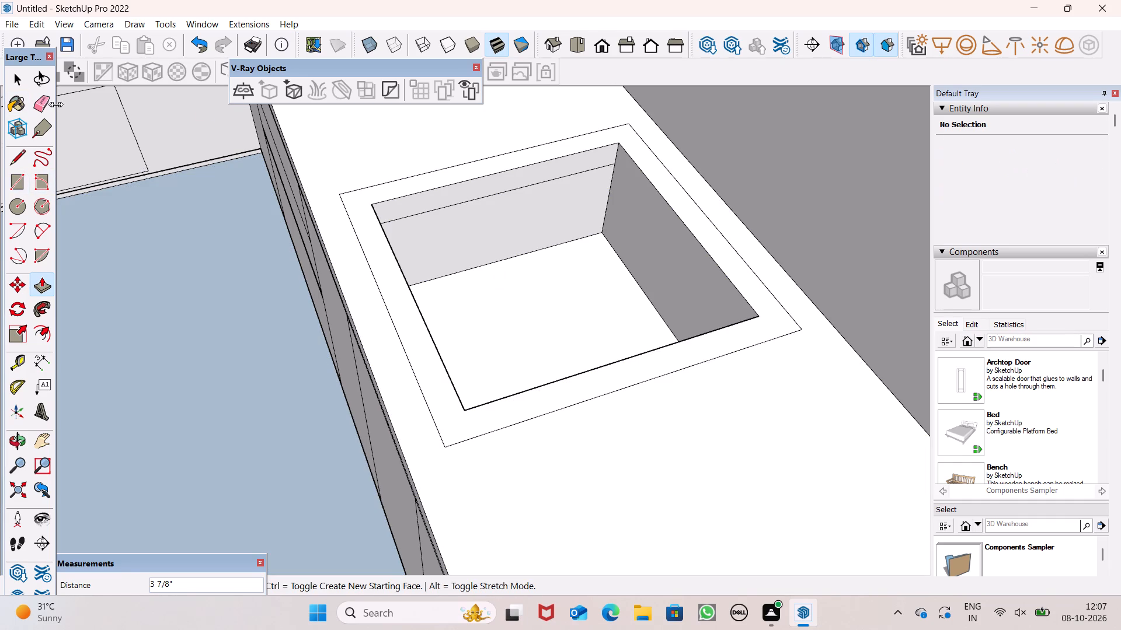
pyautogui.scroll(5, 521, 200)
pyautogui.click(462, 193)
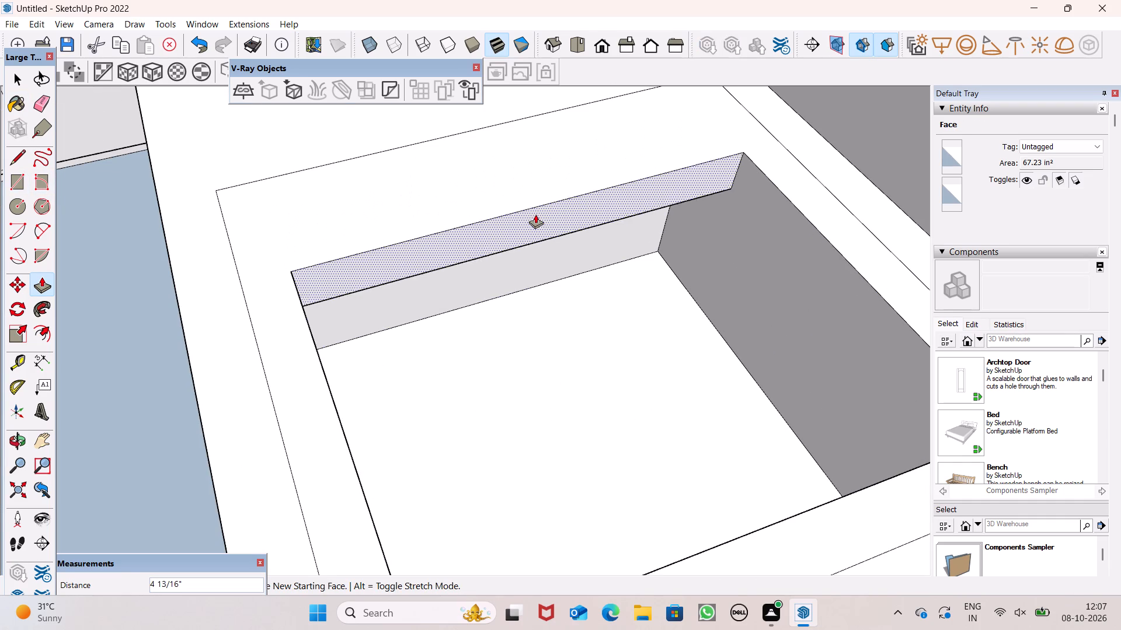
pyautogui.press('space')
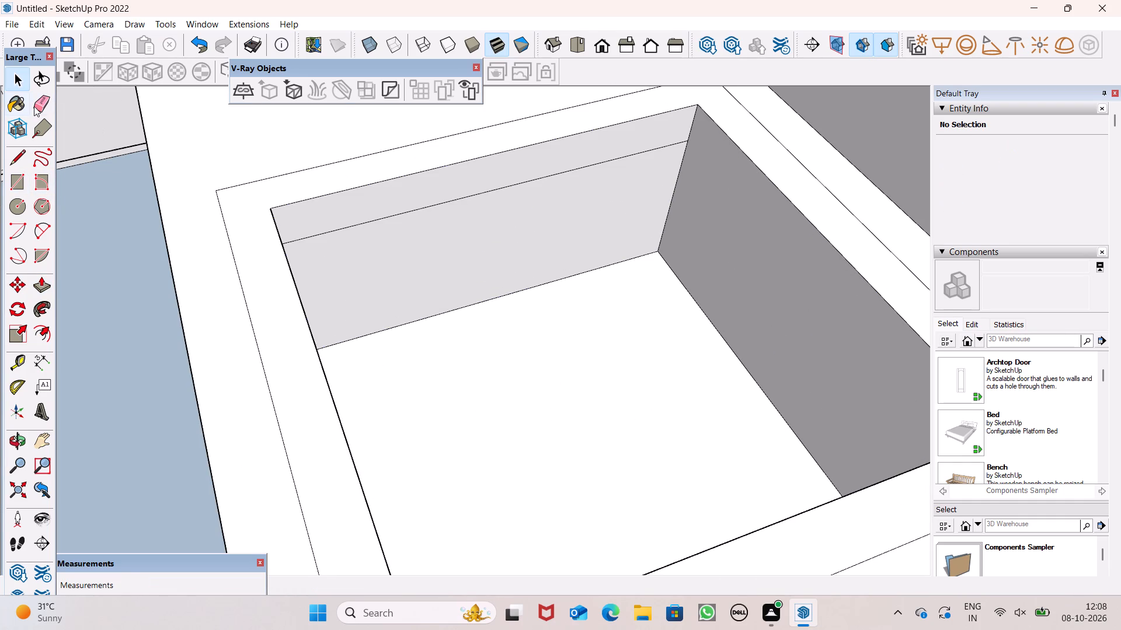
# Erase the remaining horizontal seam lines from the recess's inner walls.
pyautogui.click(34, 106)
pyautogui.click(447, 205)
pyautogui.moveTo(448, 199); pyautogui.dragTo(449, 209)
pyautogui.press('space')
pyautogui.moveTo(499, 262); pyautogui.dragTo(225, 258, button='middle')
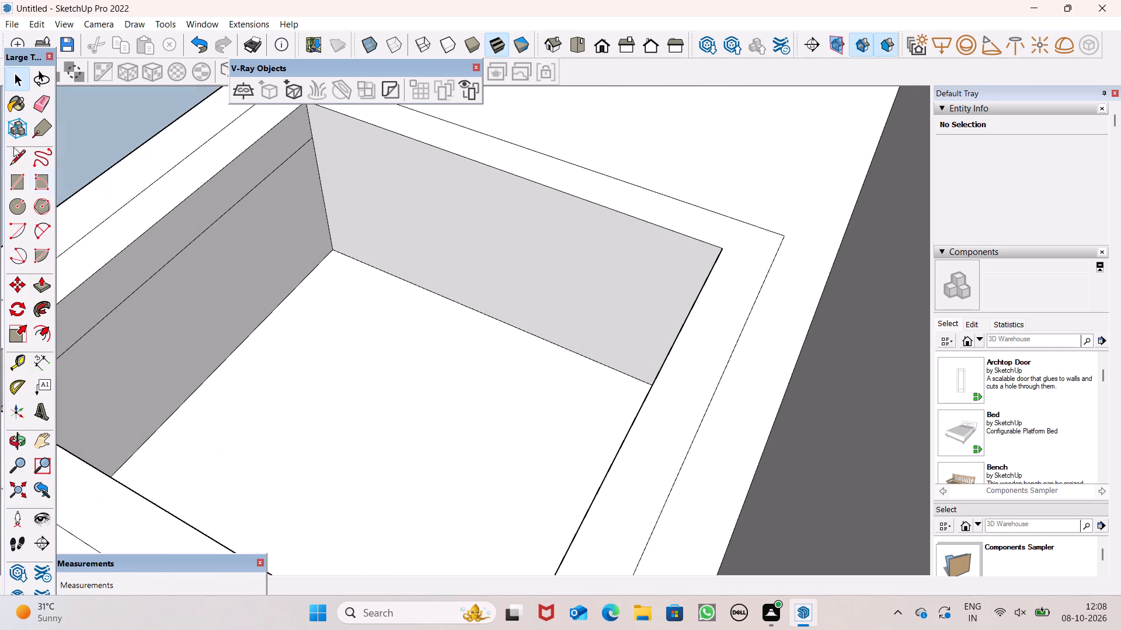
pyautogui.click(44, 108)
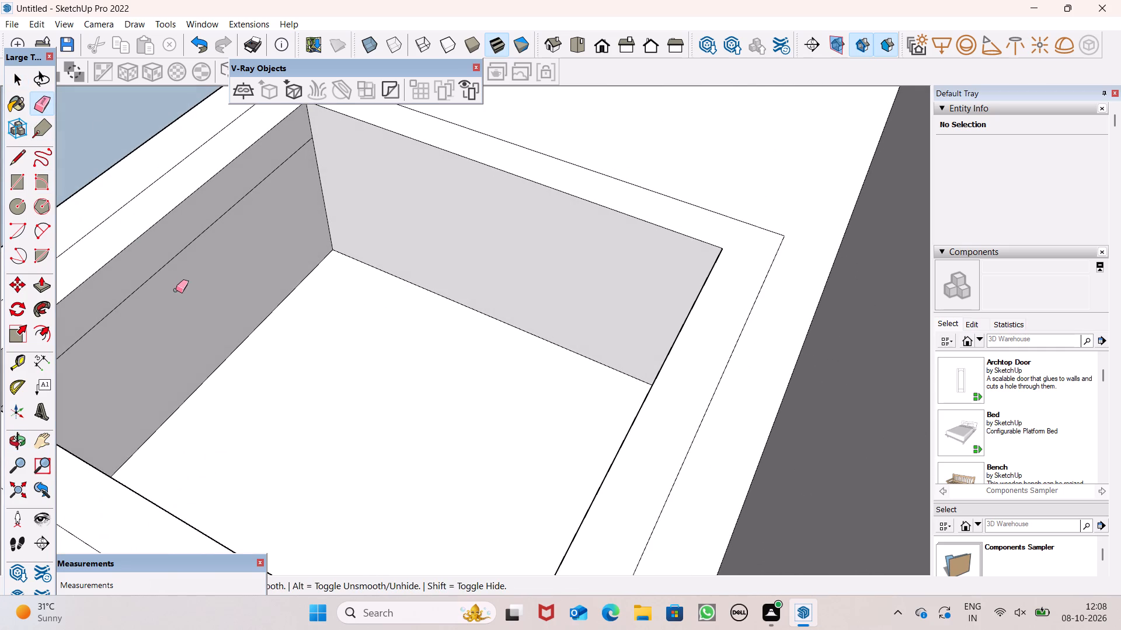
pyautogui.moveTo(200, 235); pyautogui.dragTo(217, 237)
# Review the whole room, L-shaped counter and countertop recess from the front and from several angles.
pyautogui.scroll(-2, 584, 265)
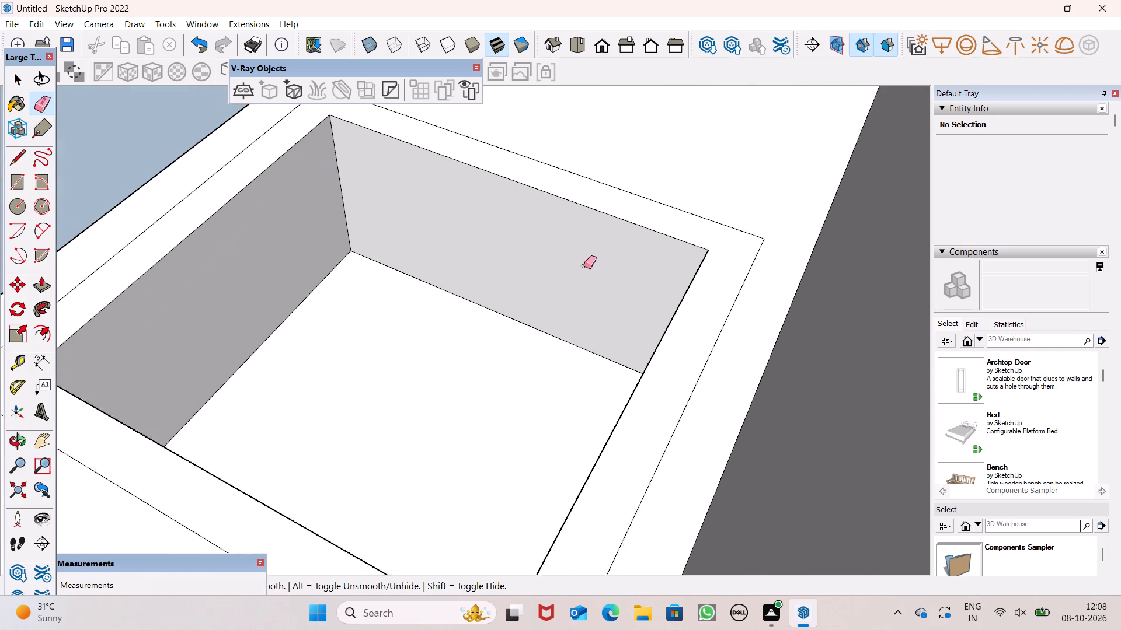
pyautogui.scroll(-6, 605, 244)
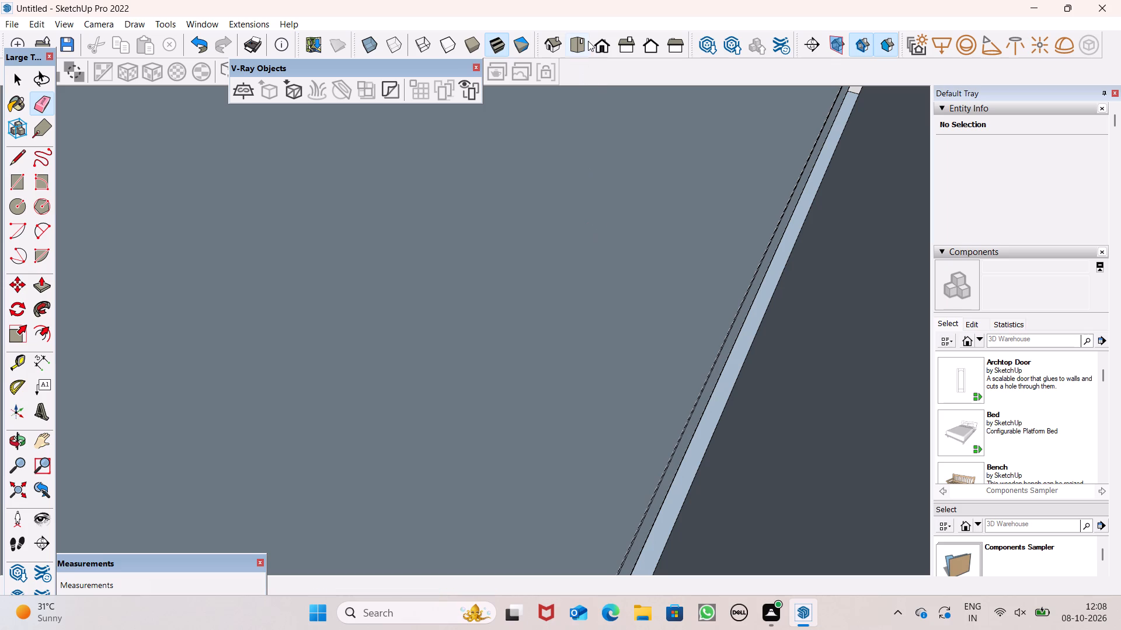
pyautogui.click(608, 56)
pyautogui.scroll(-5, 601, 211)
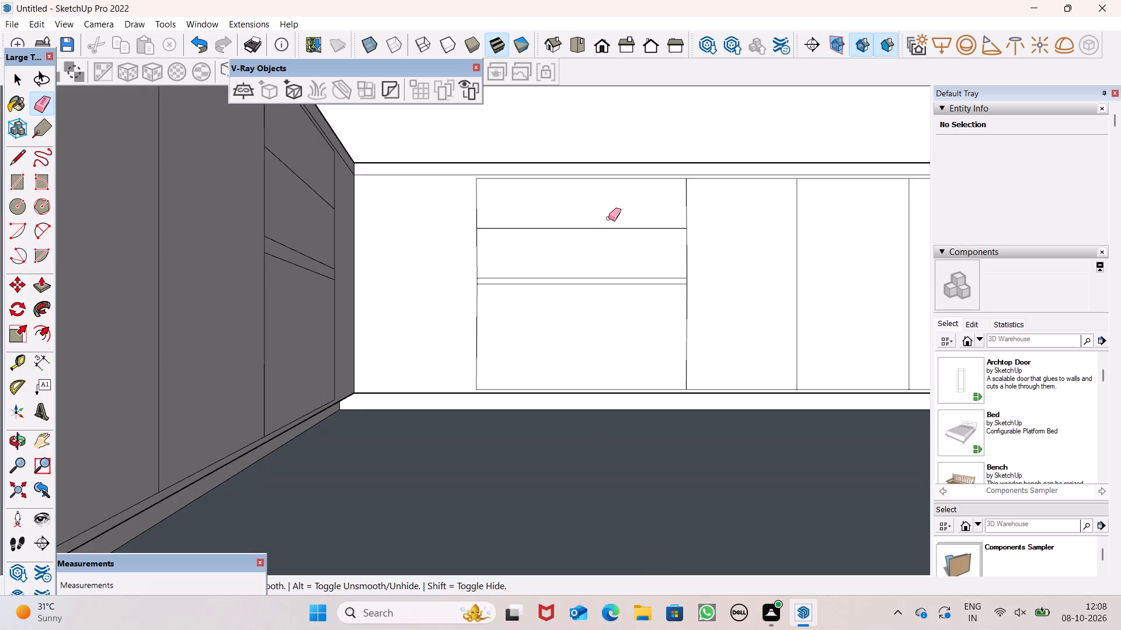
pyautogui.scroll(-3, 611, 221)
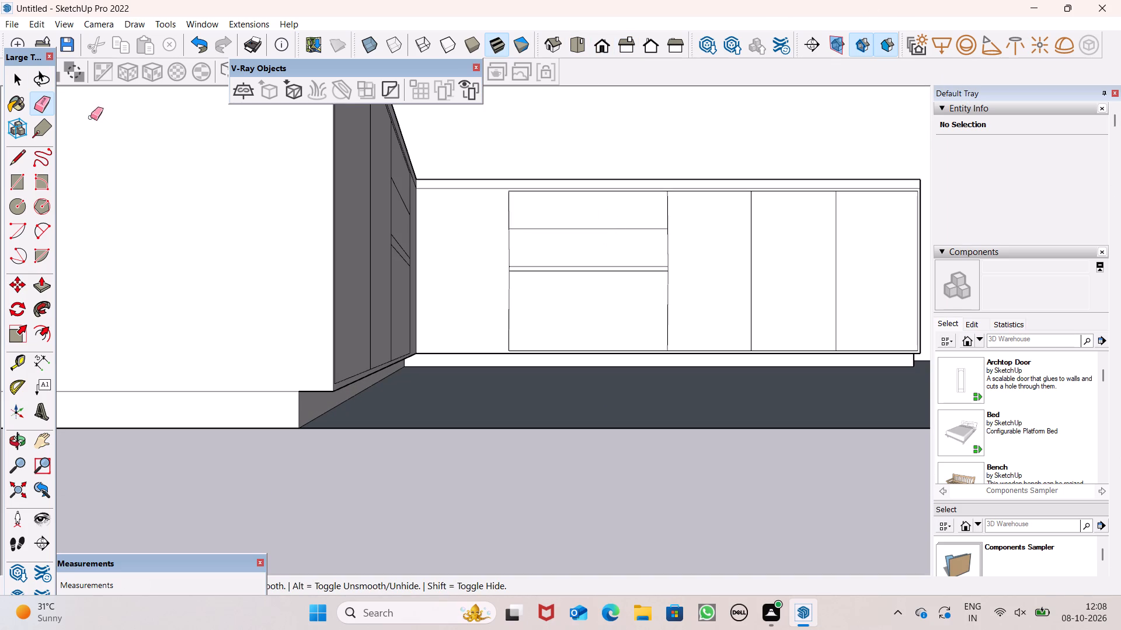
pyautogui.scroll(-1, 269, 283)
pyautogui.scroll(-4, 318, 306)
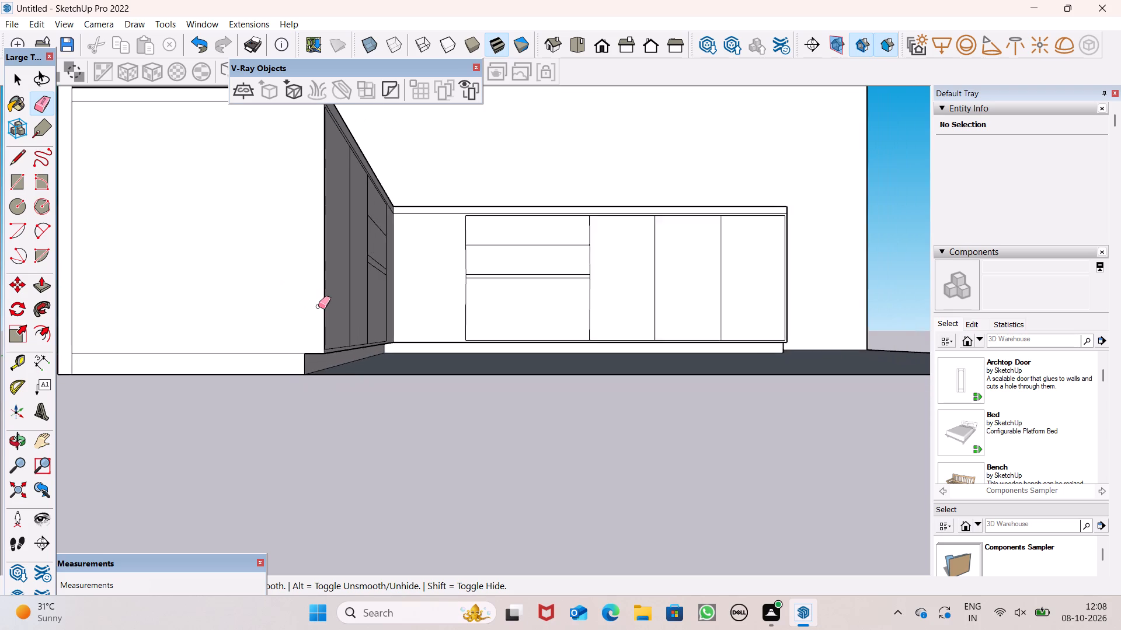
pyautogui.scroll(-4, 318, 306)
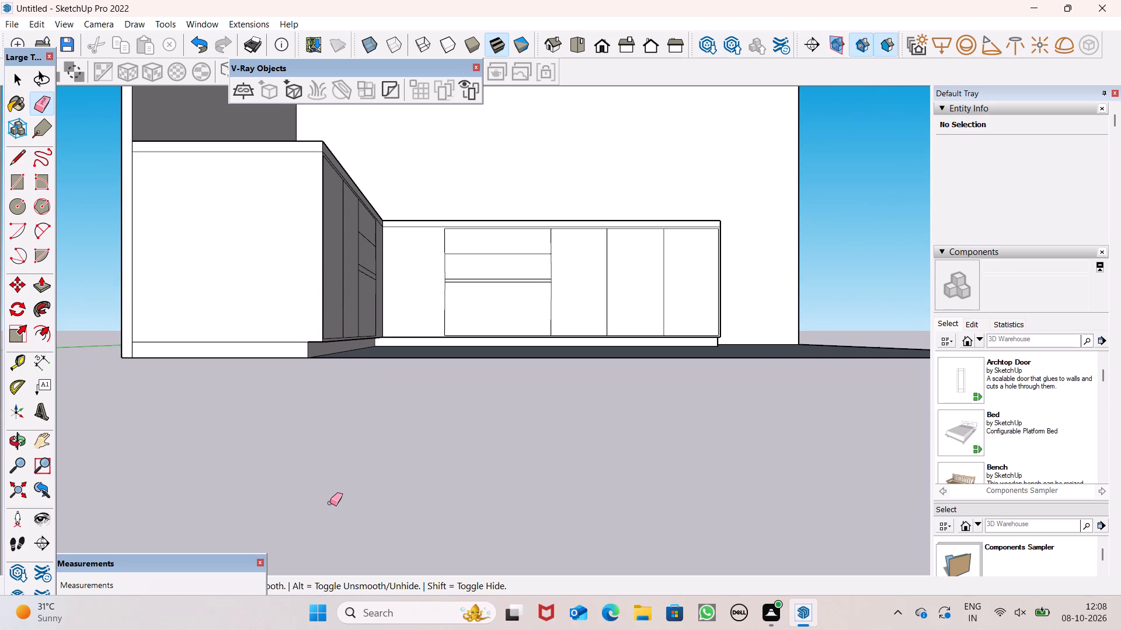
pyautogui.scroll(-4, 354, 403)
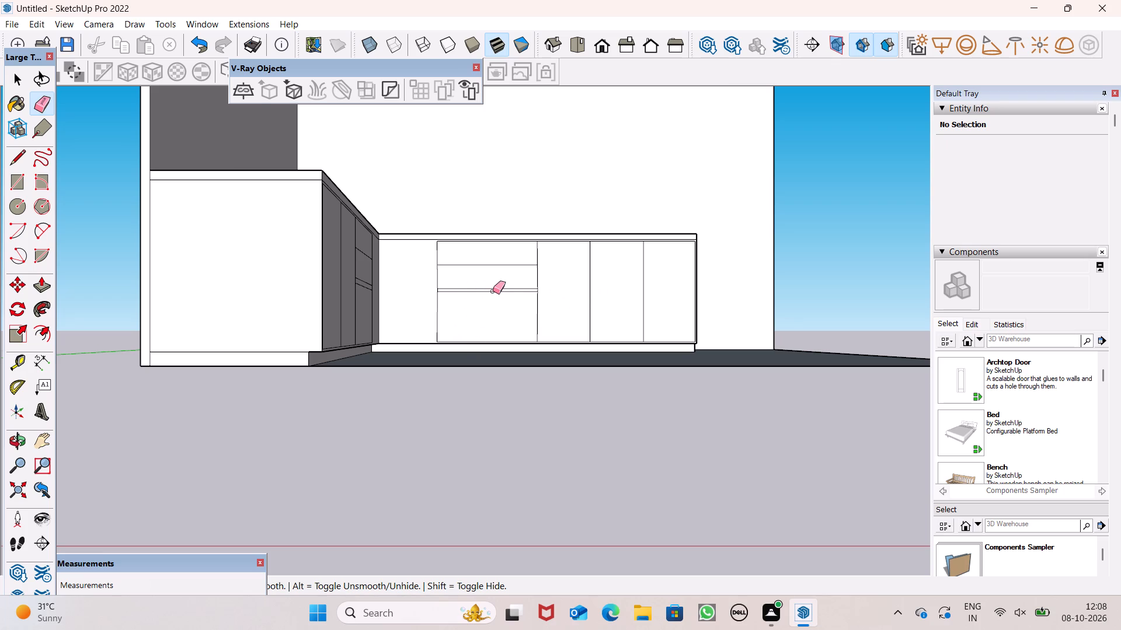
pyautogui.scroll(-3, 473, 300)
pyautogui.moveTo(649, 414); pyautogui.dragTo(605, 603, button='middle')
pyautogui.scroll(-2, 531, 306)
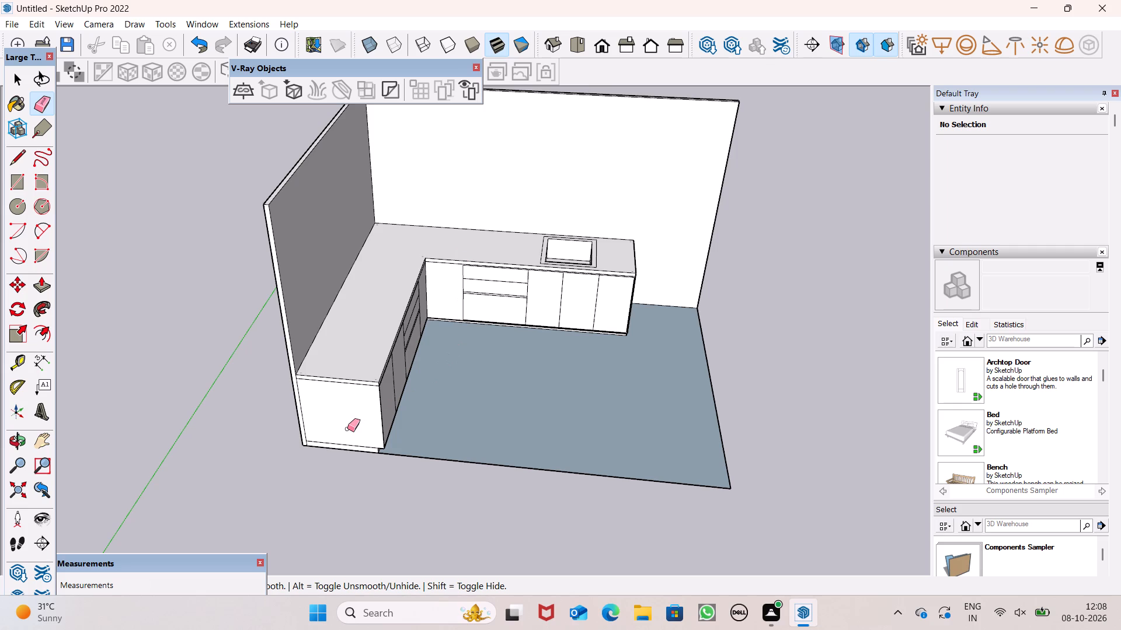
pyautogui.scroll(-1, 145, 396)
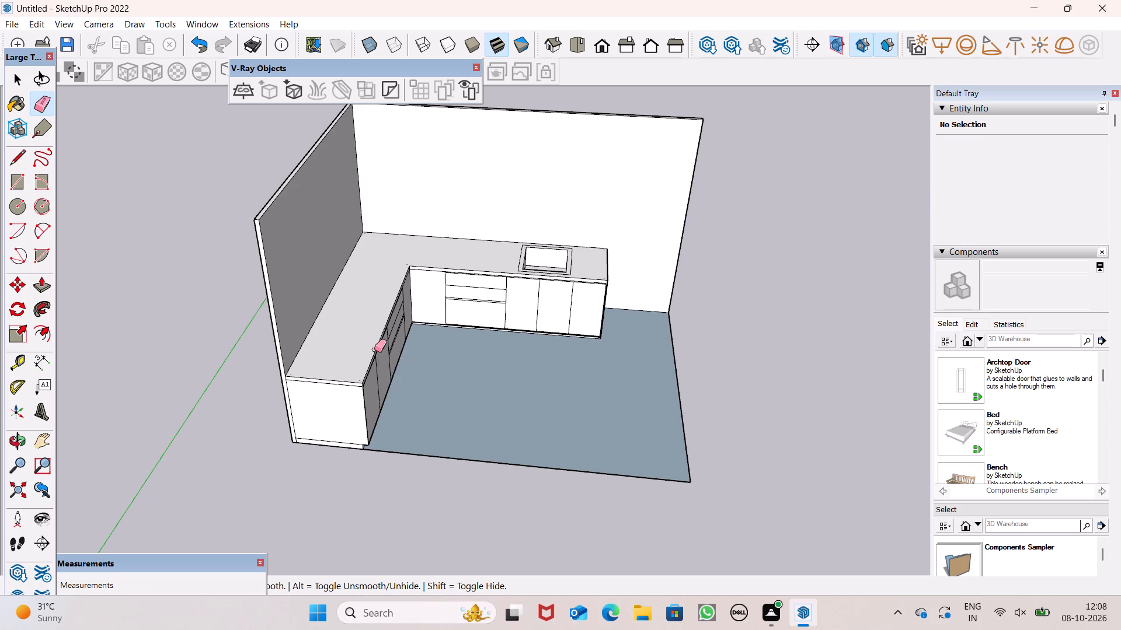
pyautogui.scroll(-1, 358, 295)
pyautogui.press('space')
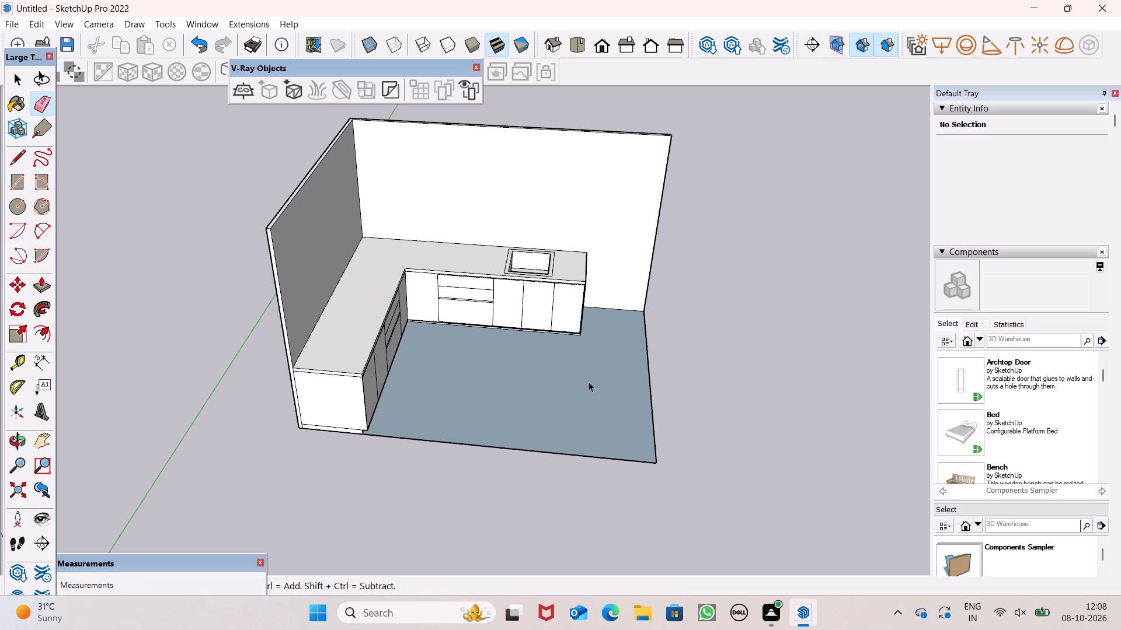
pyautogui.moveTo(583, 382); pyautogui.dragTo(443, 302, button='middle')
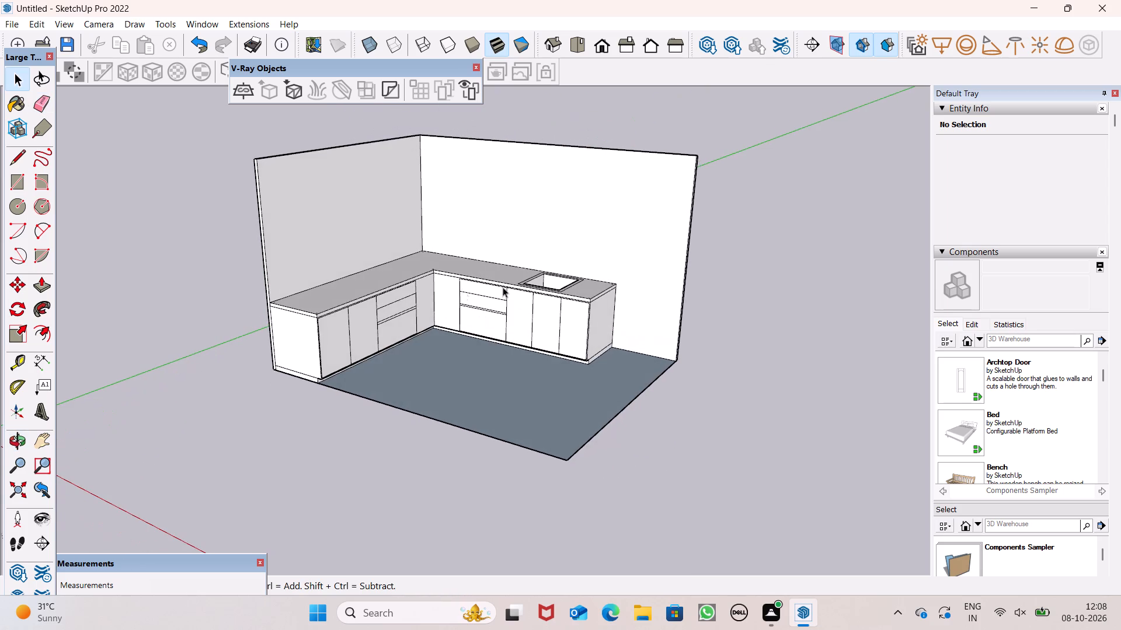
pyautogui.scroll(8, 575, 285)
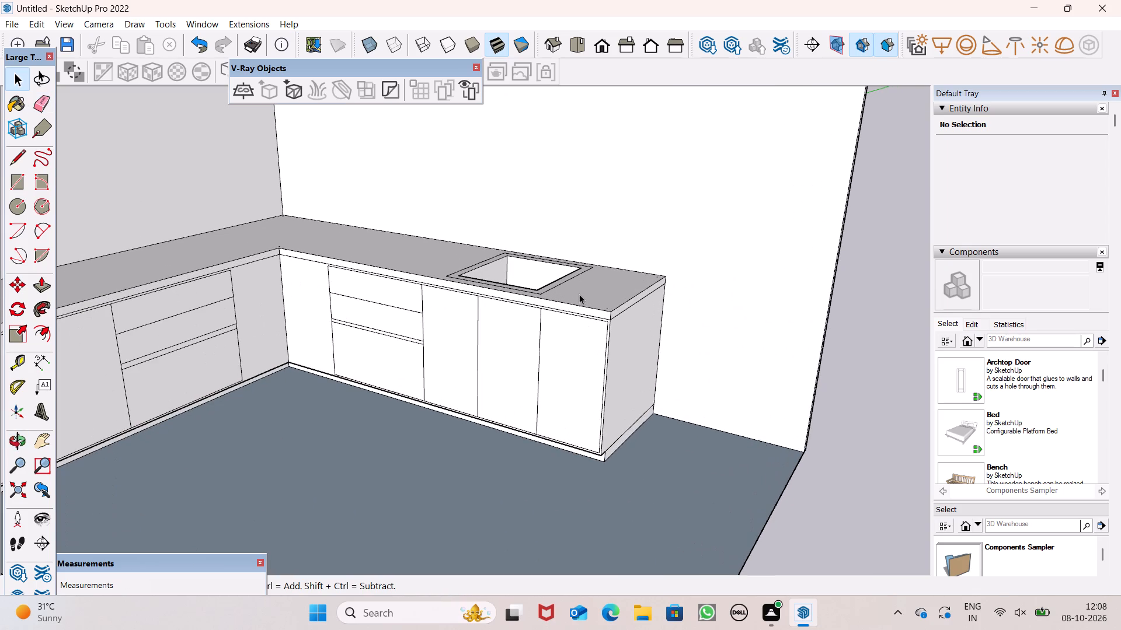
pyautogui.moveTo(559, 321); pyautogui.dragTo(635, 332, button='middle')
pyautogui.scroll(1, 632, 337)
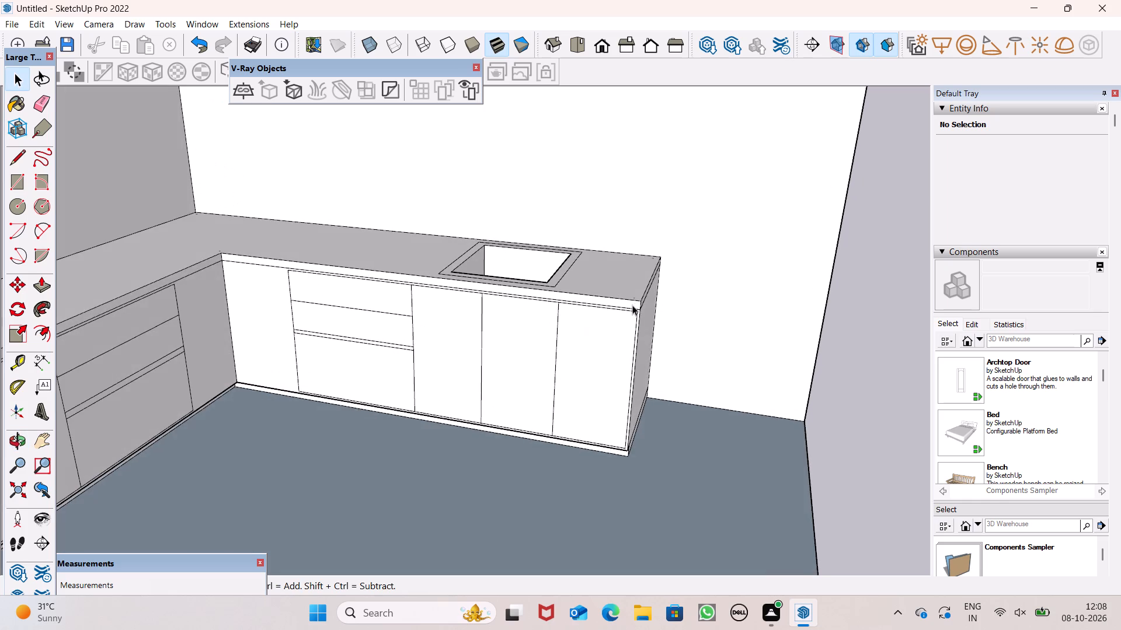
pyautogui.scroll(-2, 632, 301)
pyautogui.moveTo(663, 330); pyautogui.dragTo(673, 269, button='middle')
pyautogui.scroll(1, 673, 269)
pyautogui.scroll(-3, 662, 247)
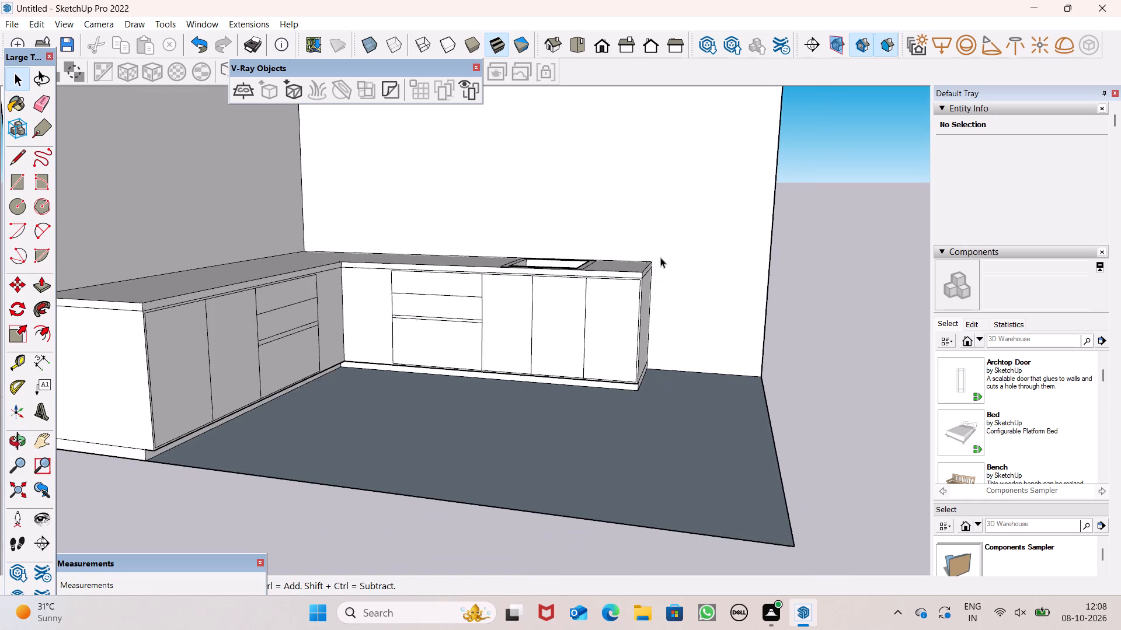
pyautogui.scroll(-3, 660, 257)
pyautogui.scroll(-1, 517, 307)
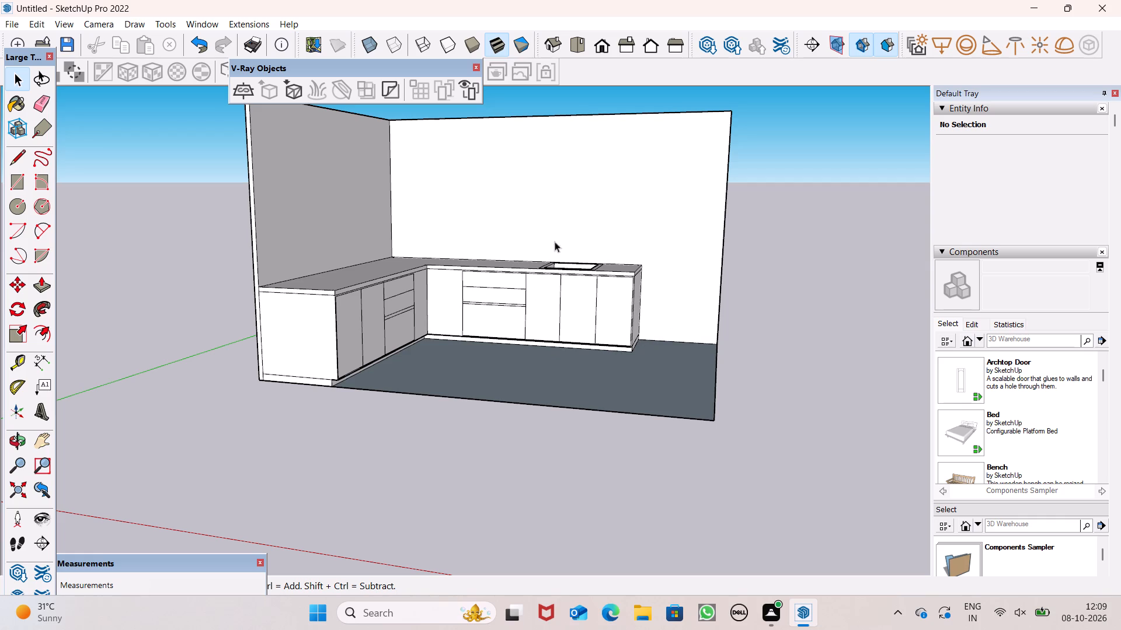
pyautogui.scroll(2, 287, 197)
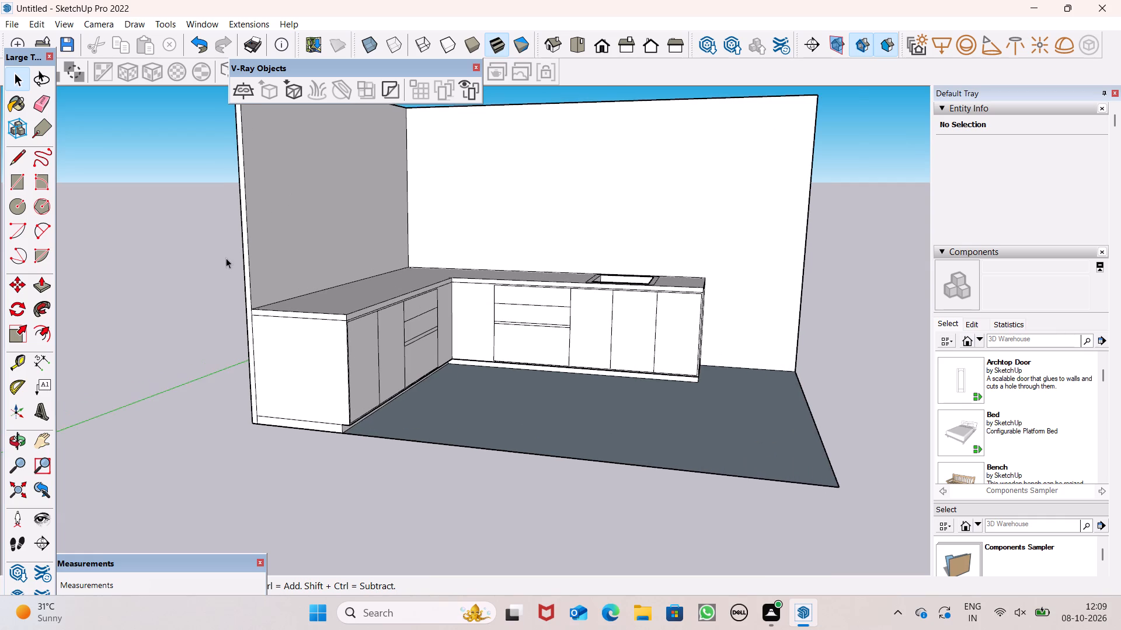
pyautogui.scroll(2, 225, 258)
pyautogui.scroll(-6, 201, 331)
pyautogui.scroll(2, 258, 221)
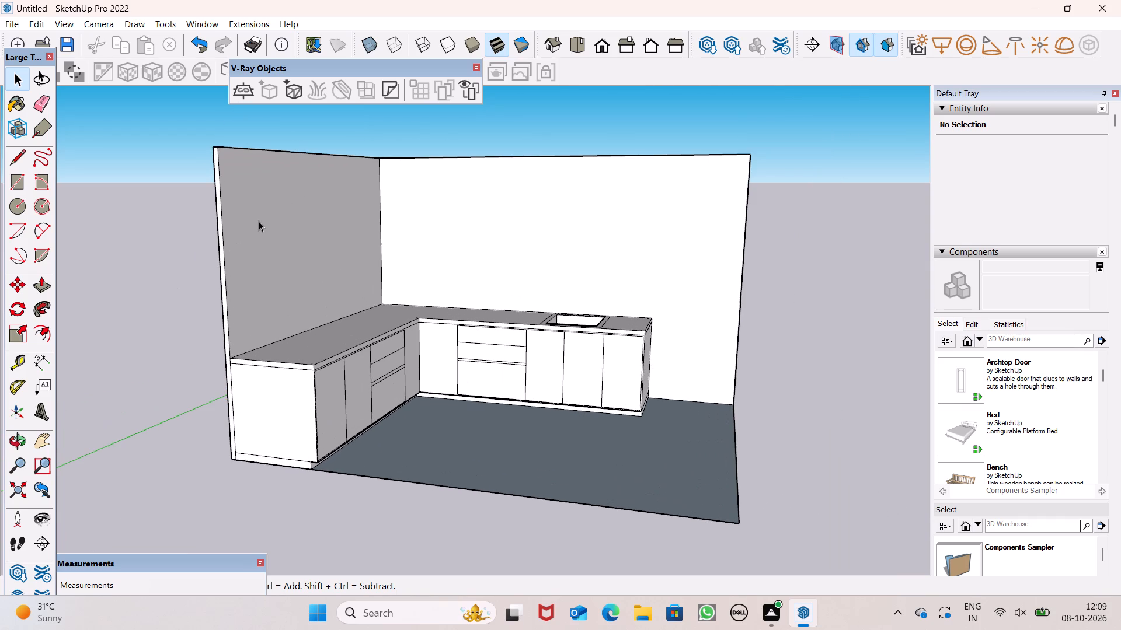
pyautogui.scroll(1, 176, 320)
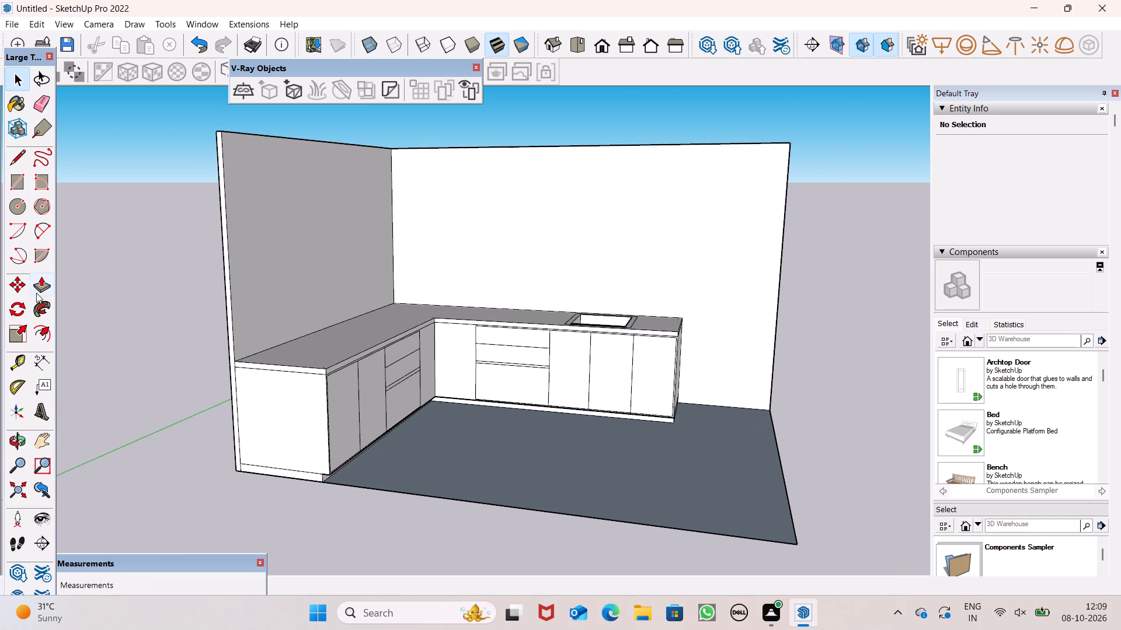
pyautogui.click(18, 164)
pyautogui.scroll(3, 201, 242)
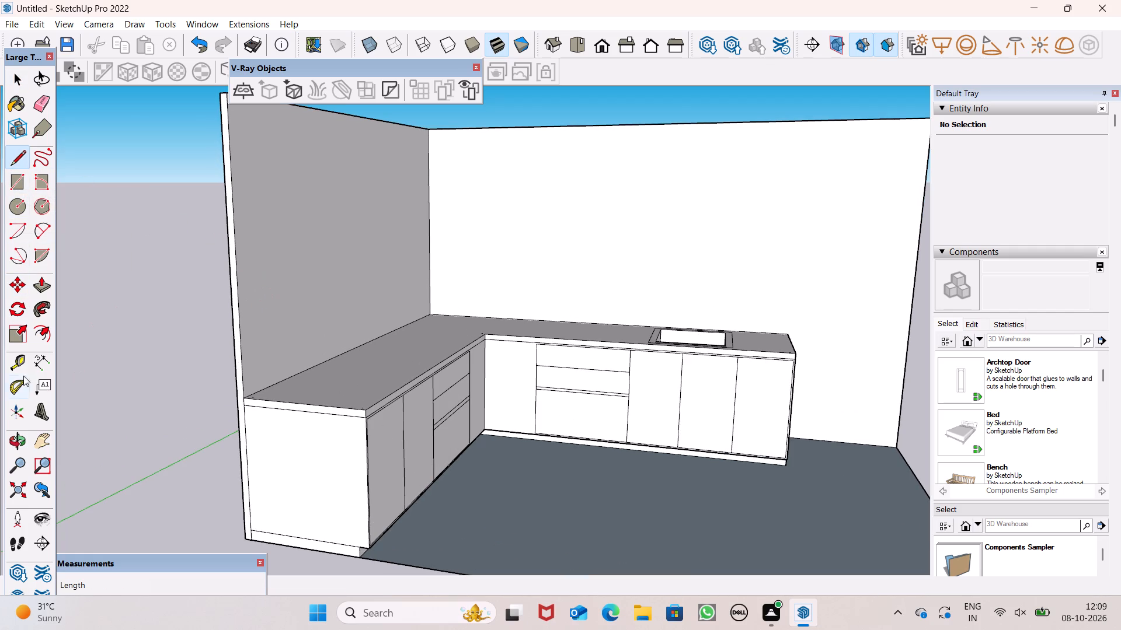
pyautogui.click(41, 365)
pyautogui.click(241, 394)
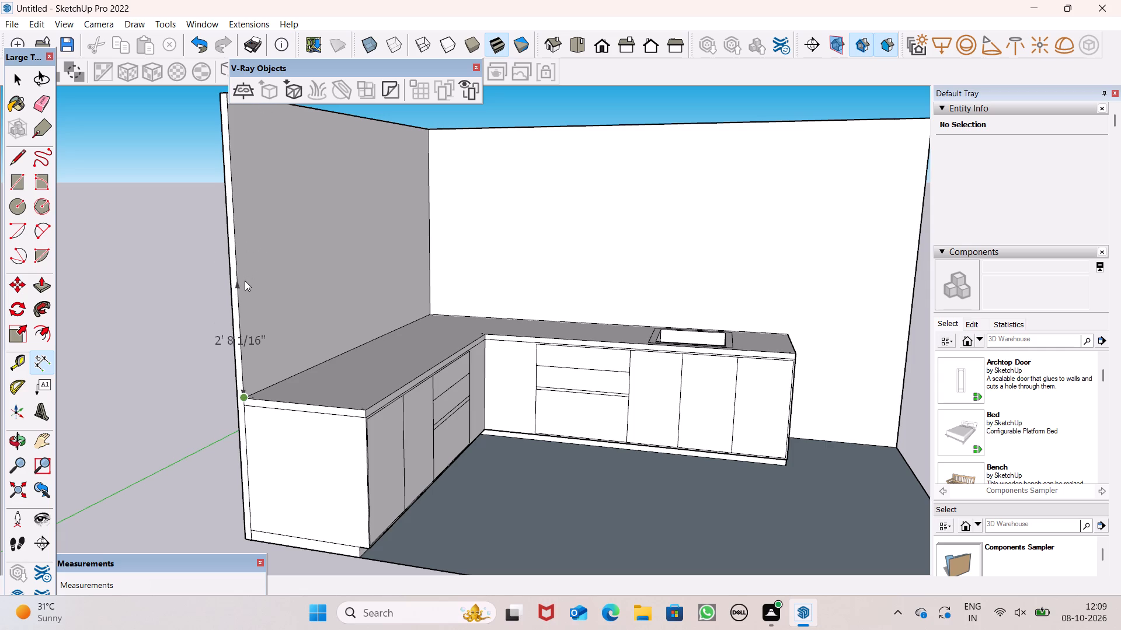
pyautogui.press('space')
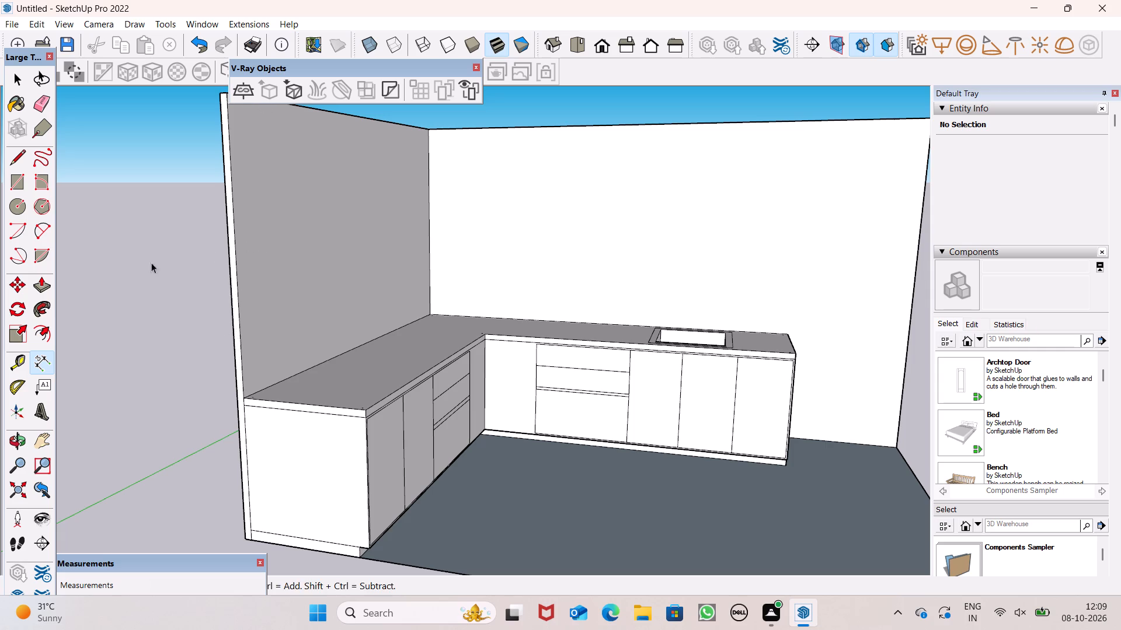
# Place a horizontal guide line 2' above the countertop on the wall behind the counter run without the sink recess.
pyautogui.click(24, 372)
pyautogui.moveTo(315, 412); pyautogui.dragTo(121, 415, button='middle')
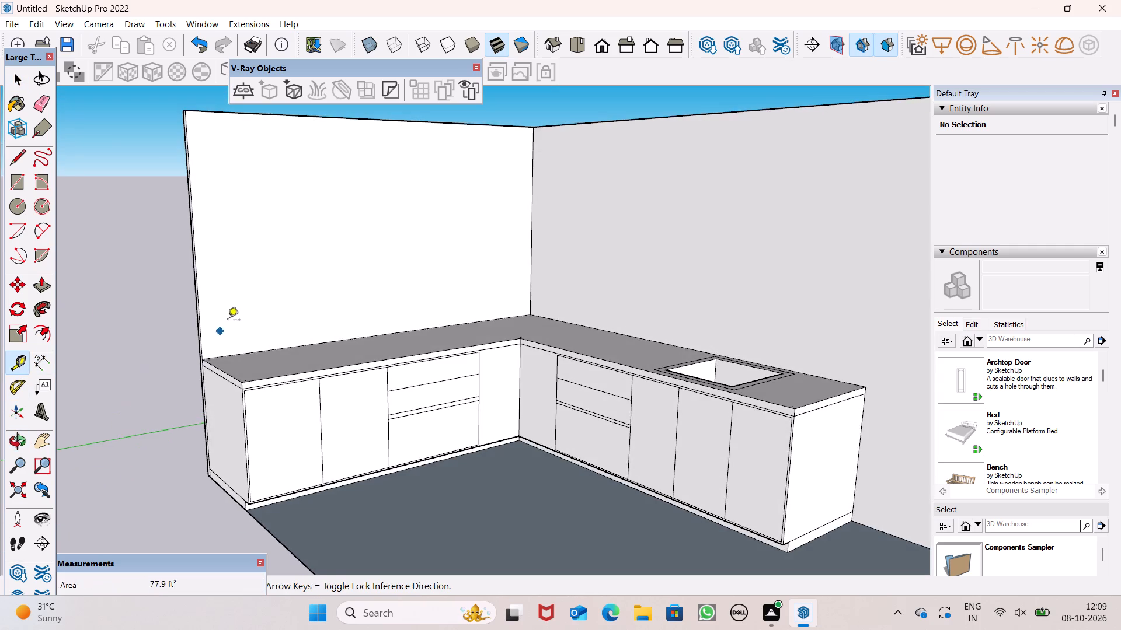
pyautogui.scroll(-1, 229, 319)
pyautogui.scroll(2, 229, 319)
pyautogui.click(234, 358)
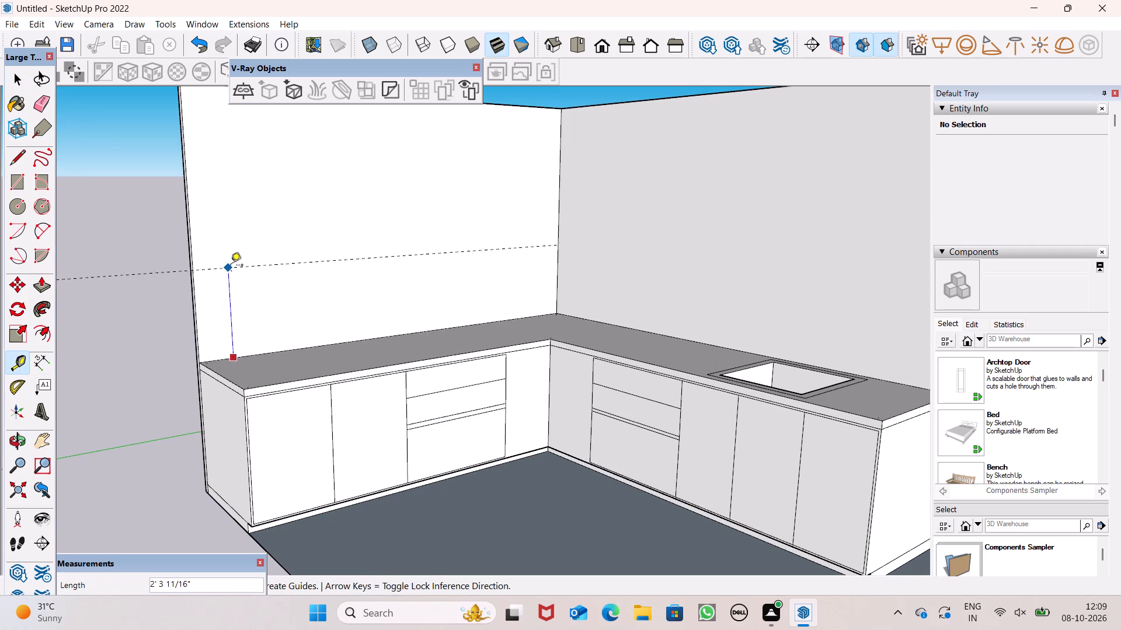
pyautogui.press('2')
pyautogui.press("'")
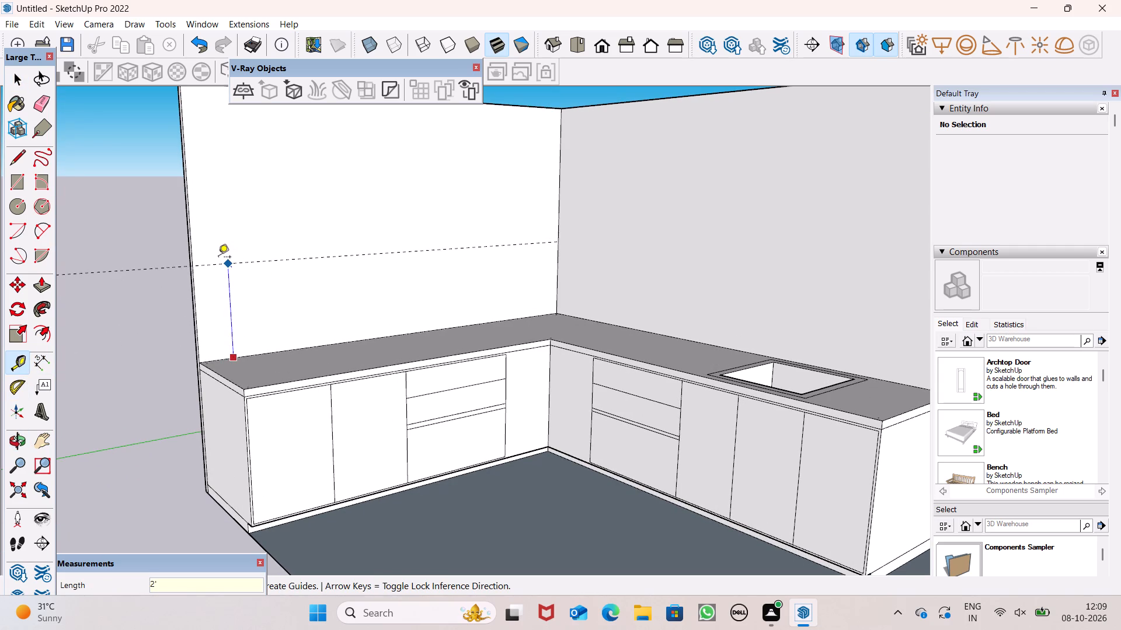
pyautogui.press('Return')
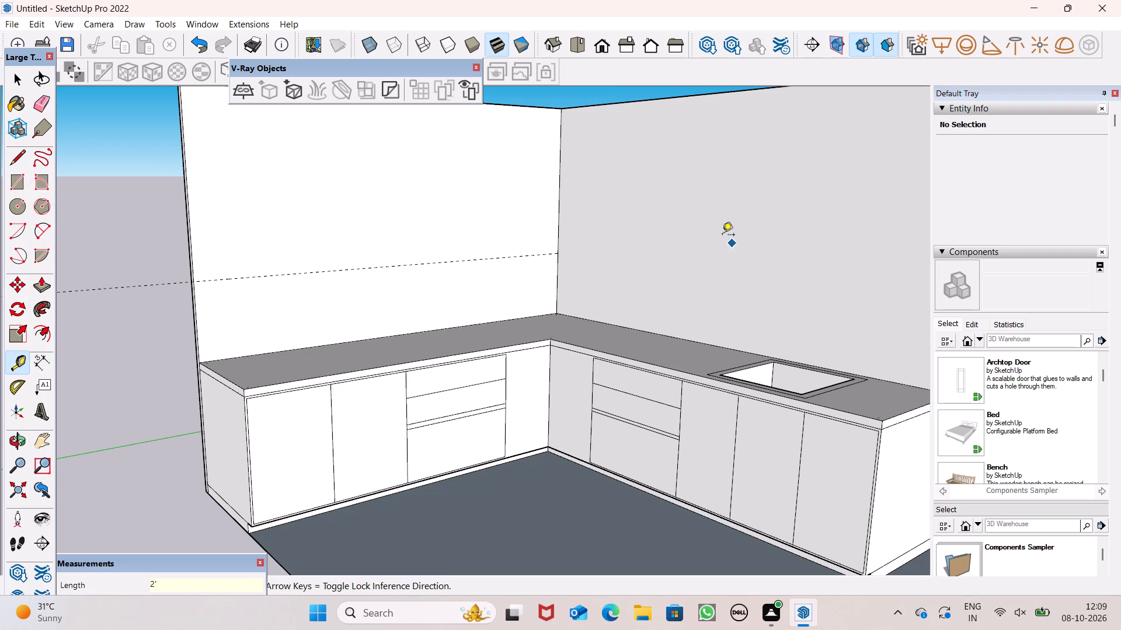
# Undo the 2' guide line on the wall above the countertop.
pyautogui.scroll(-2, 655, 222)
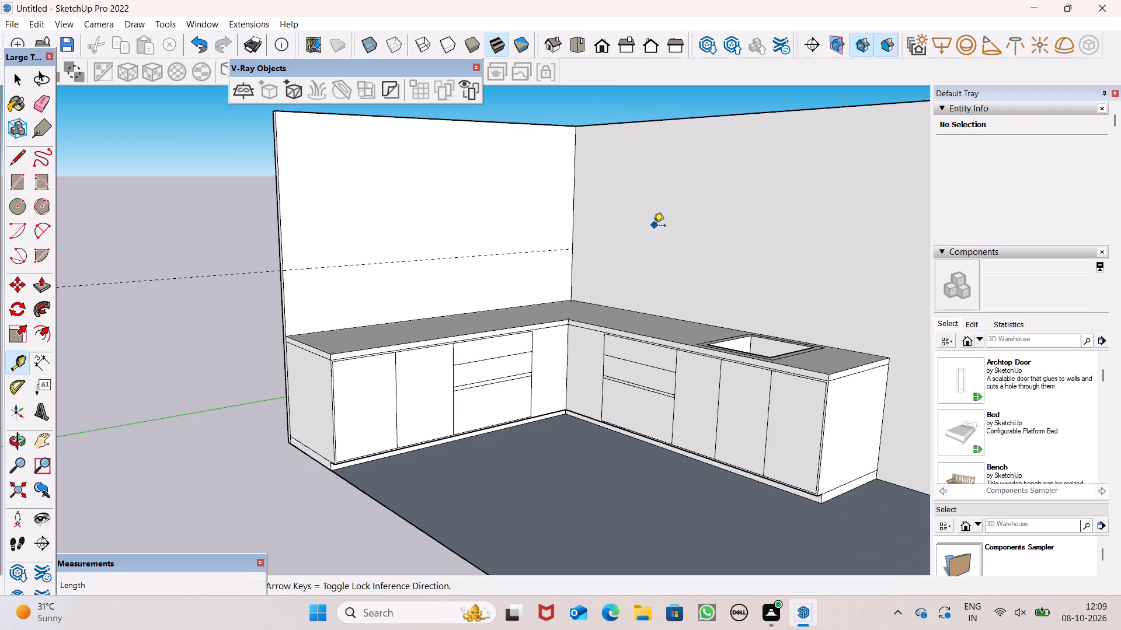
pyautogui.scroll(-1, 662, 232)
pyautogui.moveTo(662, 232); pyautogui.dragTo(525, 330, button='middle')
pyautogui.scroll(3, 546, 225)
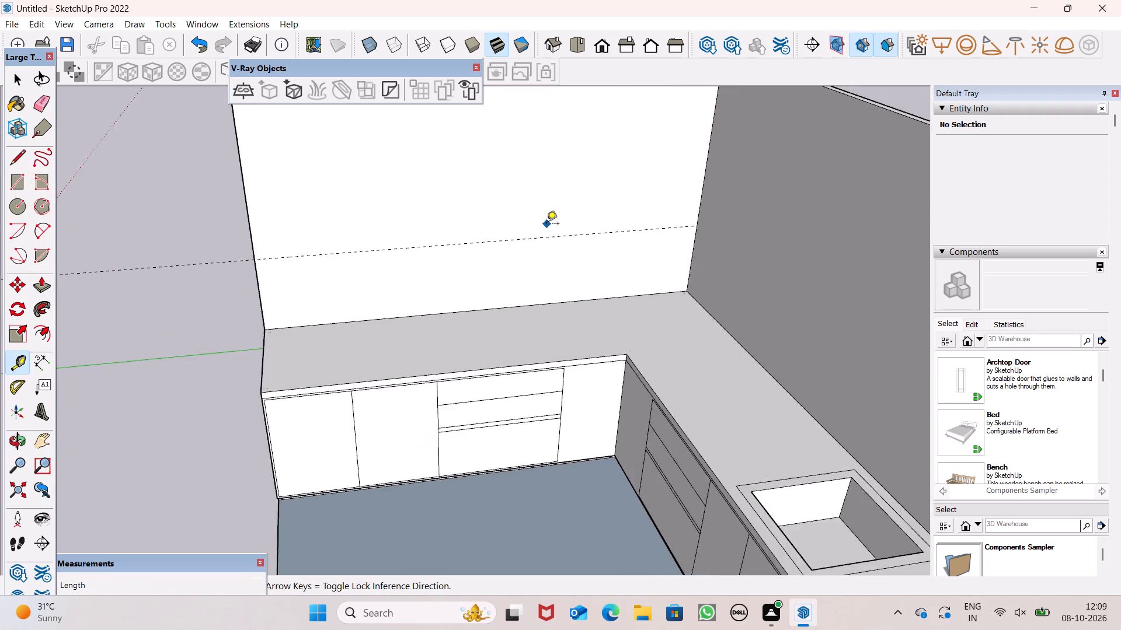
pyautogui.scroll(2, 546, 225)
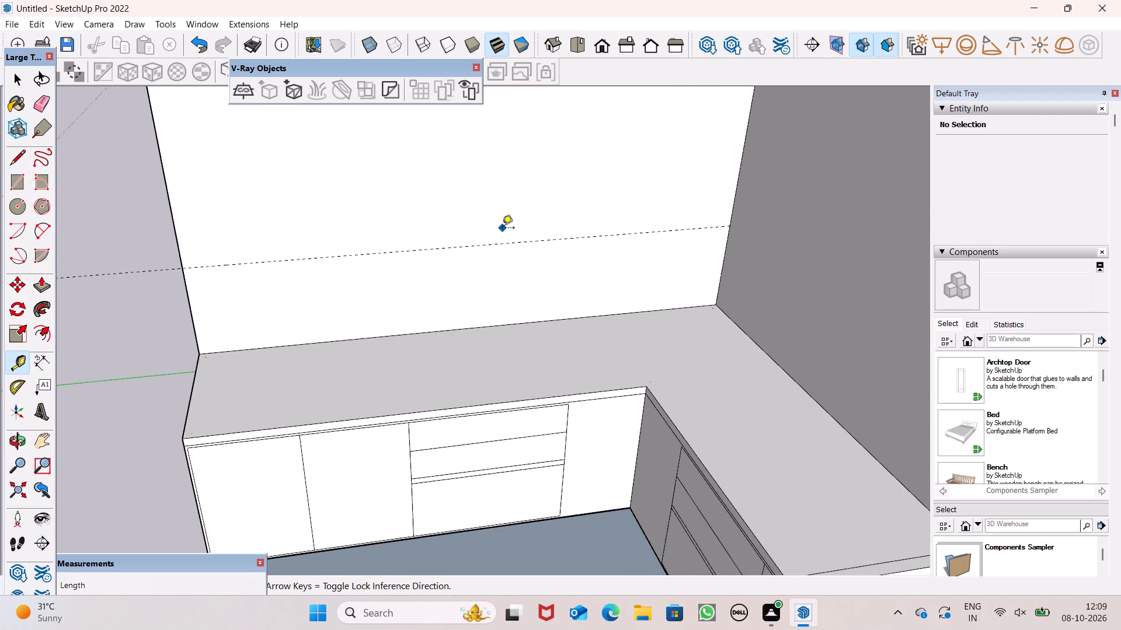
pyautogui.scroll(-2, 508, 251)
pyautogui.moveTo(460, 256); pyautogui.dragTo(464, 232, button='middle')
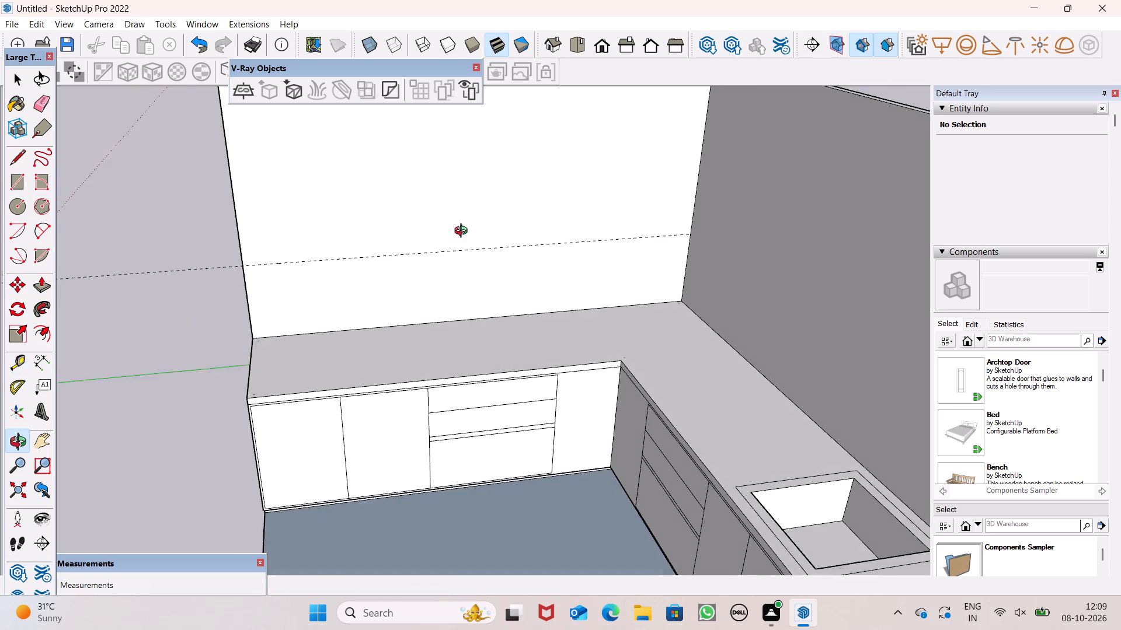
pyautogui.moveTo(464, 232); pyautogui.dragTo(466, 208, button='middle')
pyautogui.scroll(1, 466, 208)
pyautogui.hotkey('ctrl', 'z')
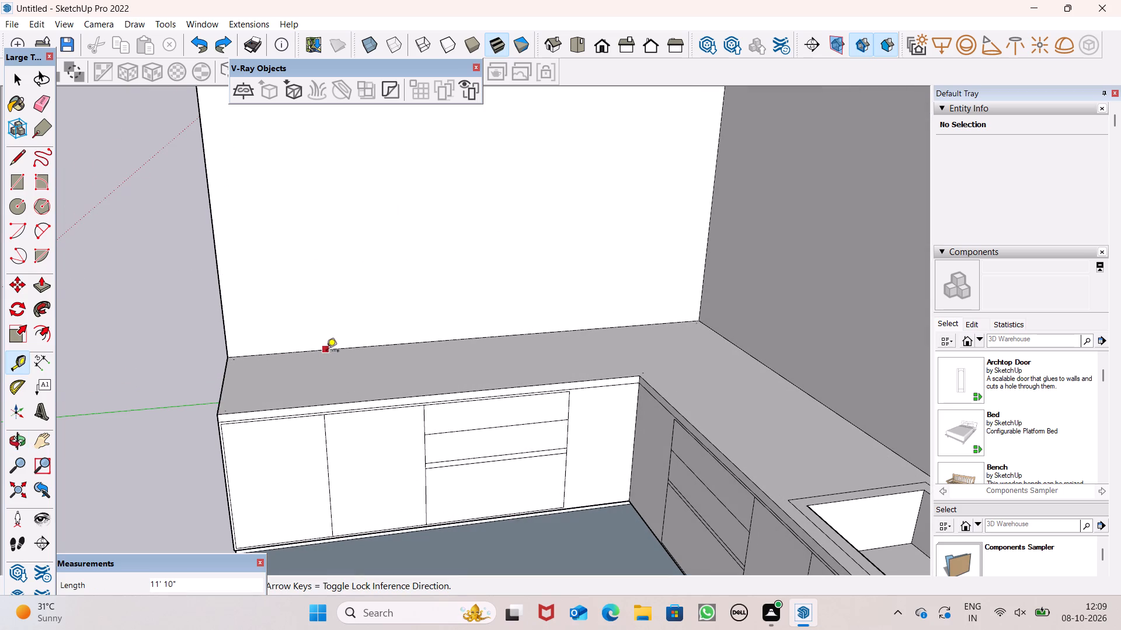
# Place a horizontal guide line 2'5" above the countertop's back edge on the wall behind the run without the sink recess.
pyautogui.click(328, 347)
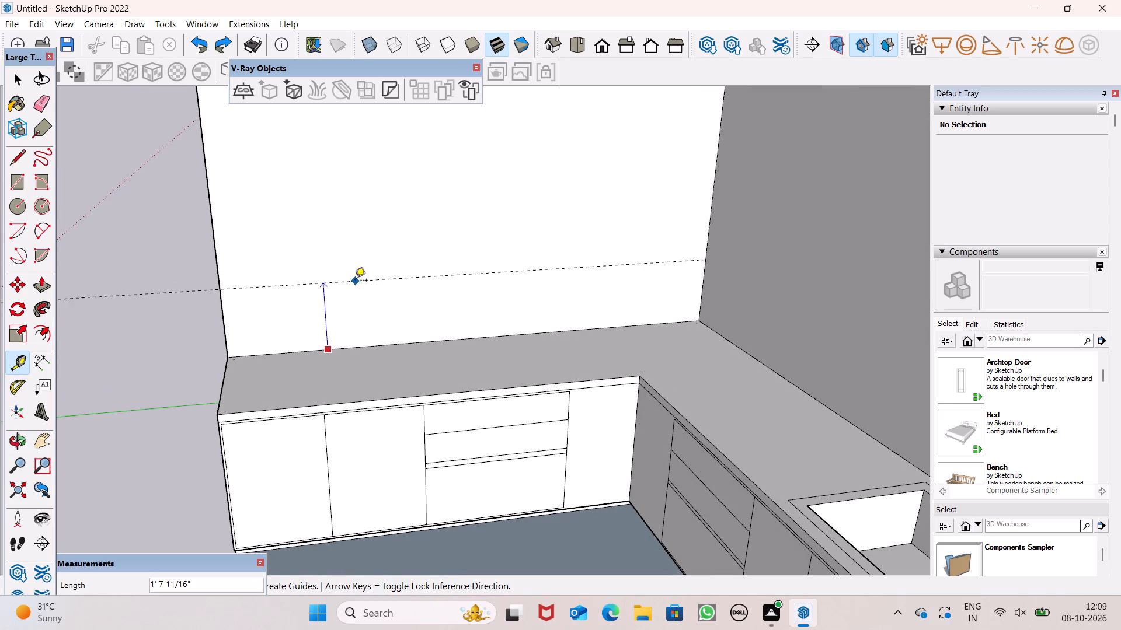
pyautogui.press('2')
pyautogui.press("'")
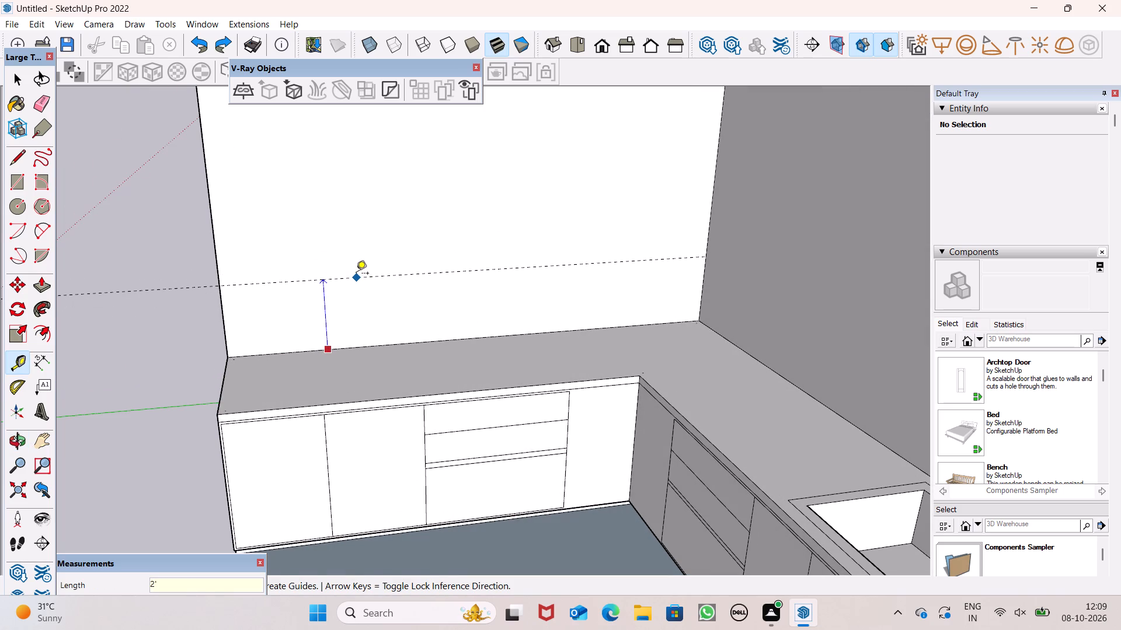
pyautogui.press('5')
pyautogui.hotkey('shift', '"')
pyautogui.press('Return')
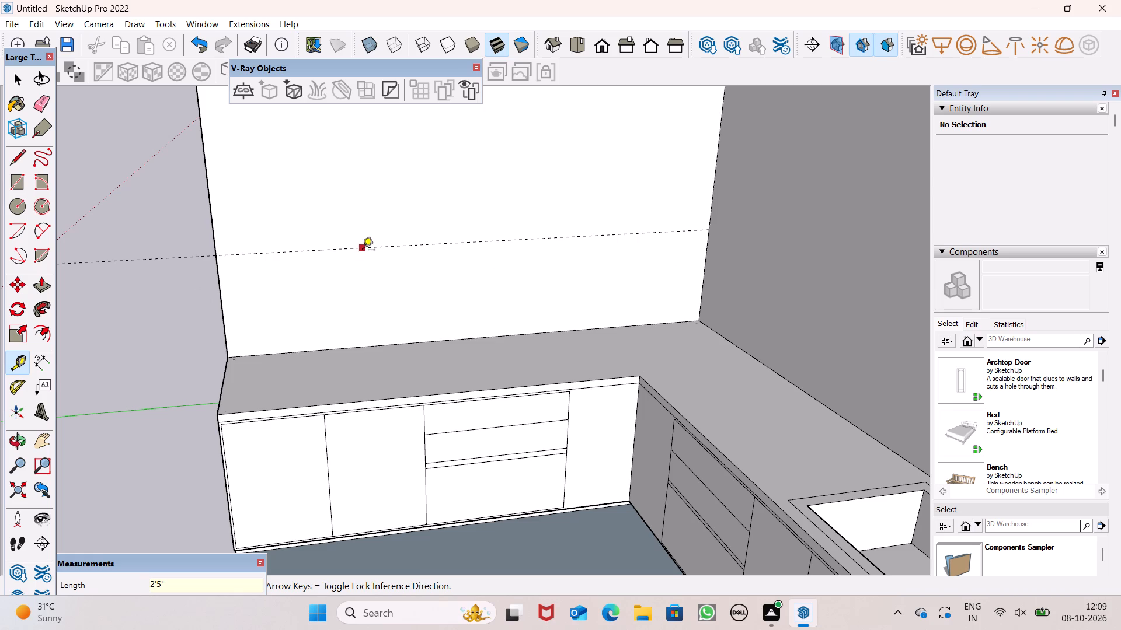
# Draw a full-width rectangle about 3'5" high on the wall behind the run without the sink, its base on the 2'5" guide.
pyautogui.scroll(-5, 363, 254)
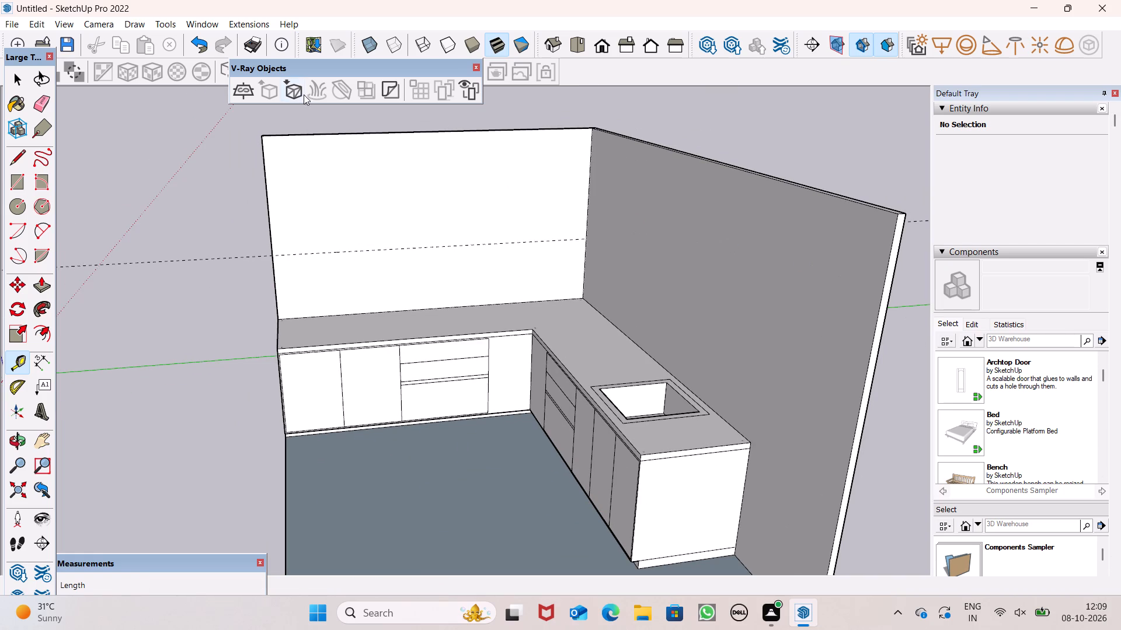
pyautogui.click(17, 175)
pyautogui.moveTo(473, 251); pyautogui.dragTo(488, 271, button='middle')
pyautogui.scroll(1, 488, 271)
pyautogui.scroll(1, 301, 188)
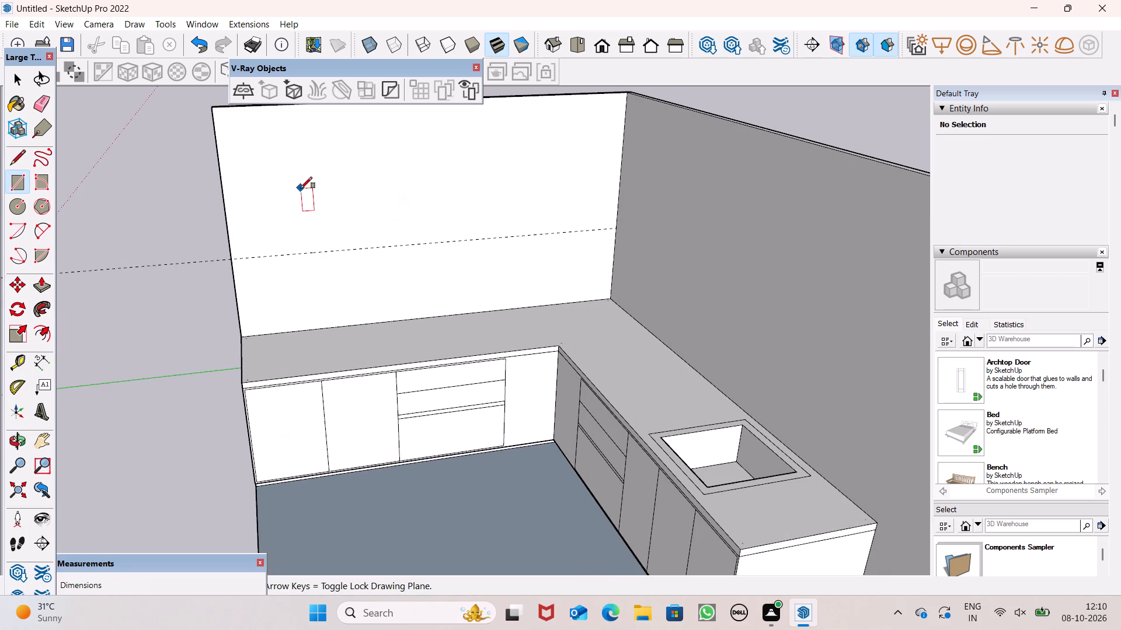
pyautogui.scroll(-1, 463, 293)
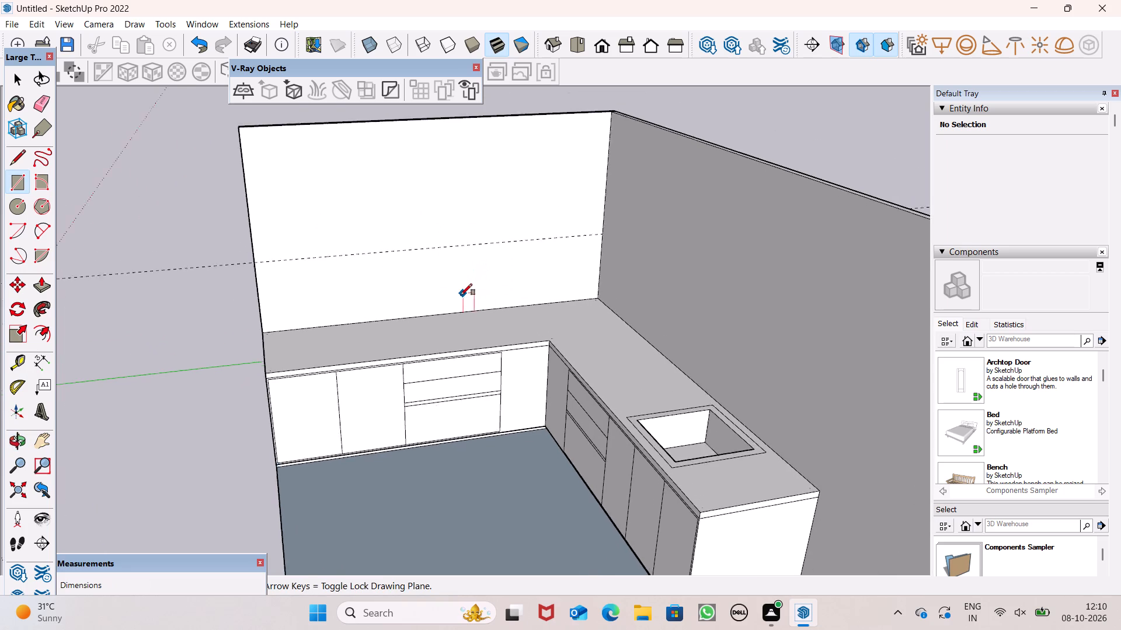
pyautogui.scroll(-2, 461, 295)
pyautogui.scroll(7, 298, 180)
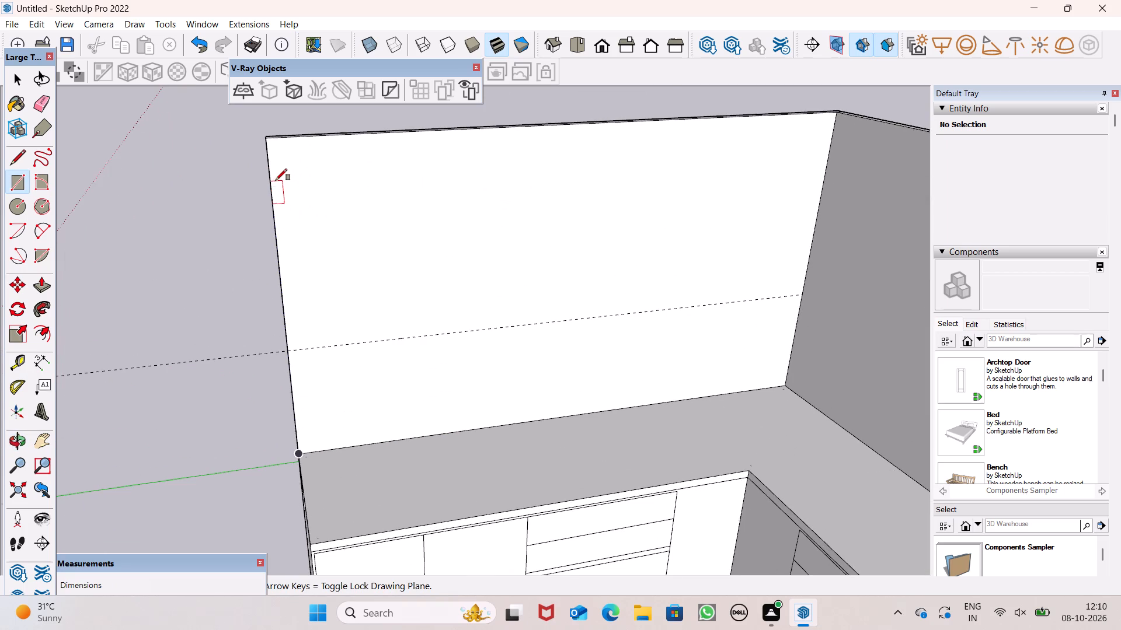
pyautogui.click(275, 173)
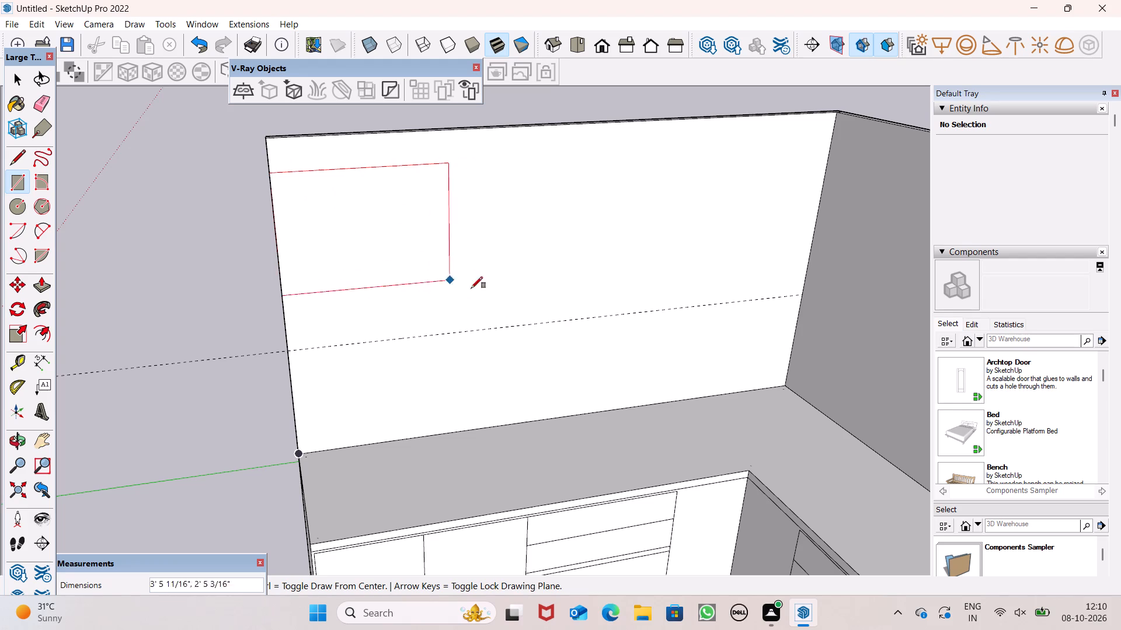
pyautogui.click(802, 292)
pyautogui.scroll(1, 484, 219)
pyautogui.scroll(-1, 472, 226)
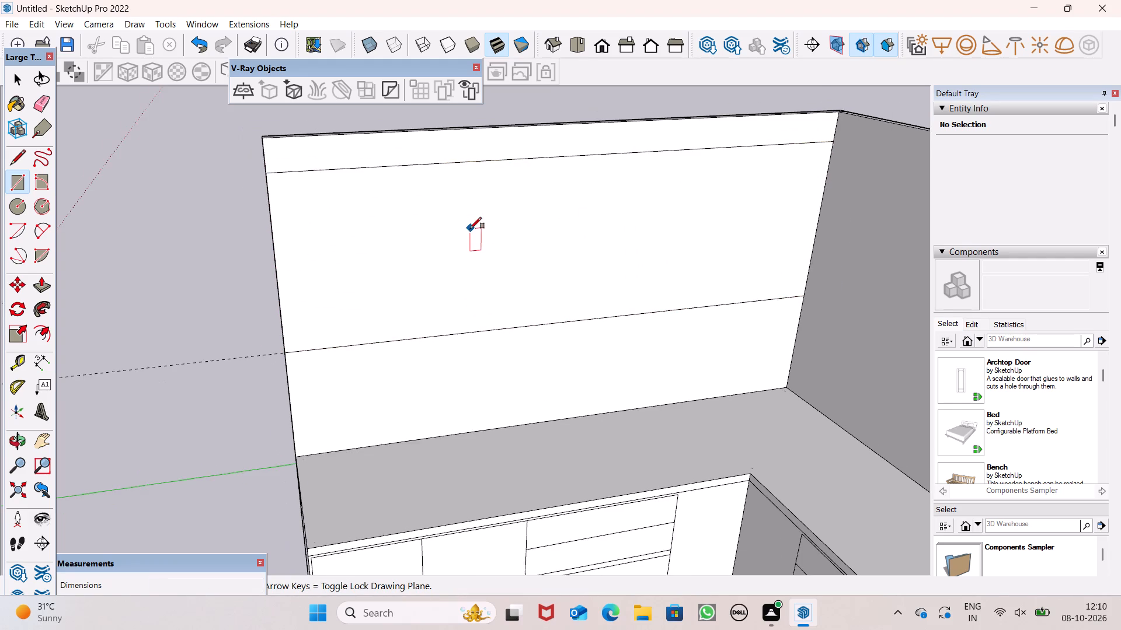
# Draw a horizontal line across the sink-side wall from the rectangle's upper corner to the wall's far edge.
pyautogui.scroll(-8, 476, 216)
pyautogui.moveTo(610, 297); pyautogui.dragTo(914, 412, button='middle')
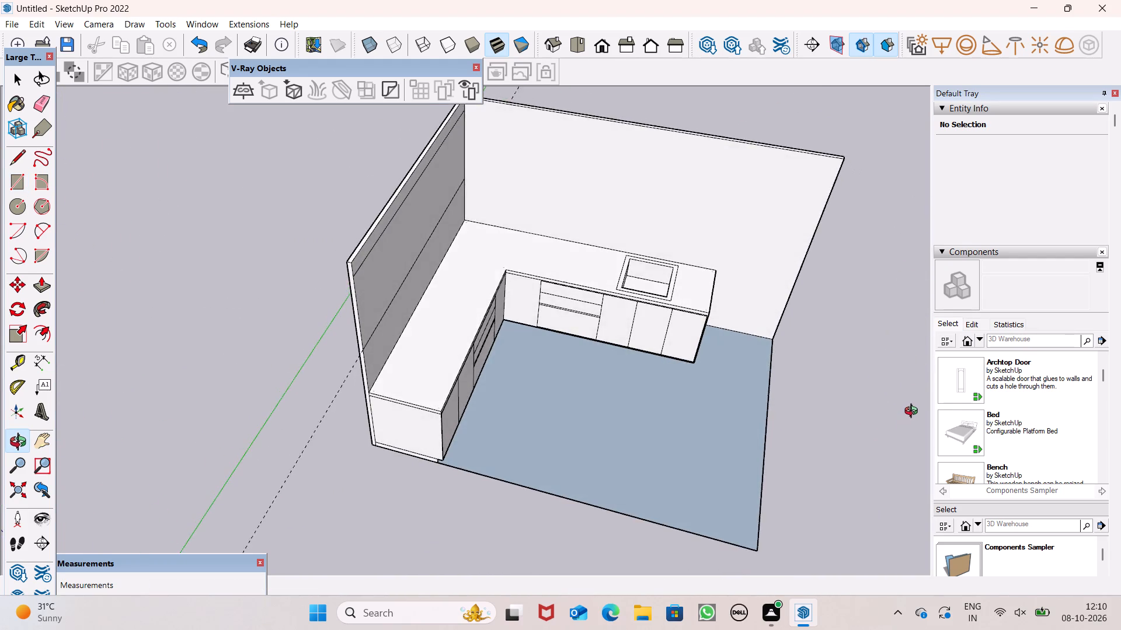
pyautogui.moveTo(914, 412); pyautogui.dragTo(911, 390, button='middle')
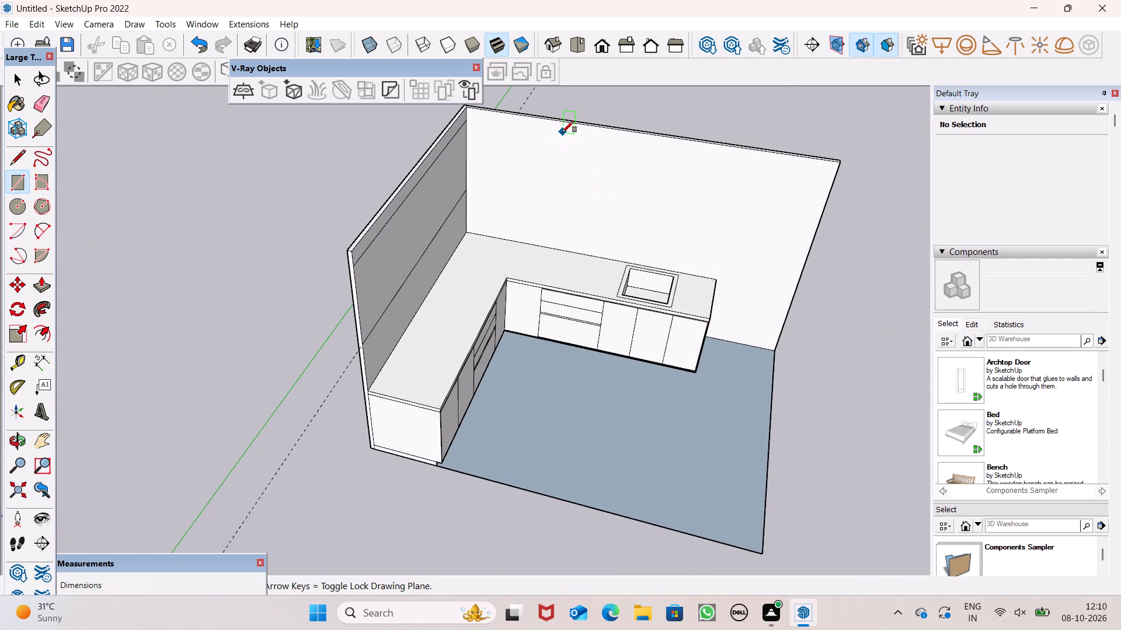
pyautogui.scroll(3, 472, 200)
pyautogui.scroll(-4, 474, 213)
pyautogui.scroll(1, 552, 258)
pyautogui.moveTo(558, 257); pyautogui.dragTo(630, 191, button='middle')
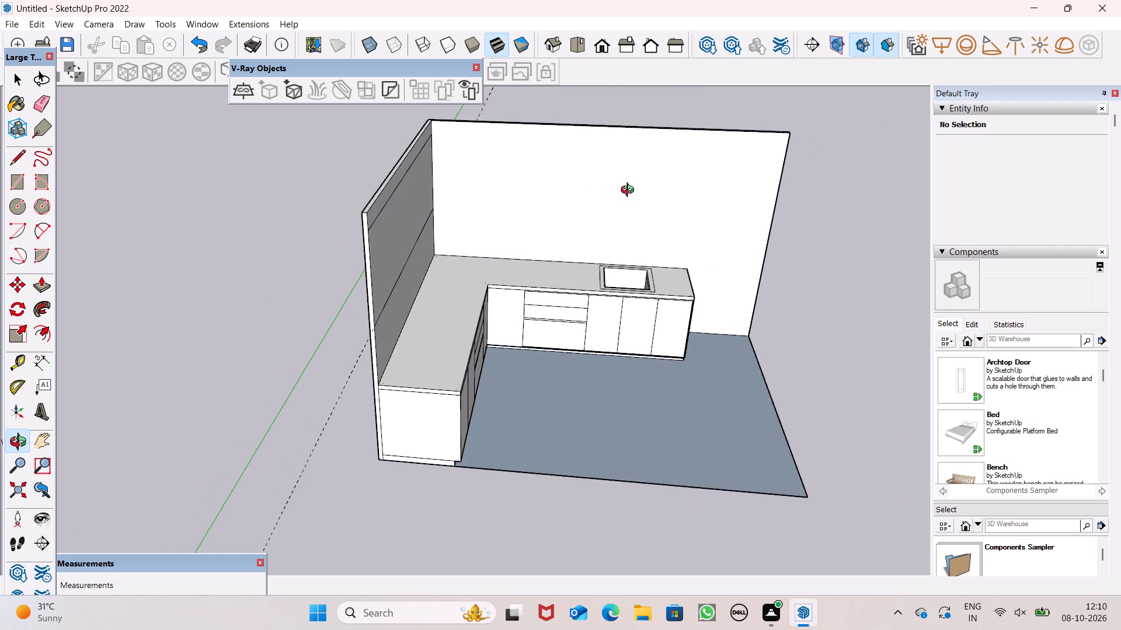
pyautogui.moveTo(630, 191); pyautogui.dragTo(666, 180, button='middle')
pyautogui.scroll(3, 666, 188)
pyautogui.moveTo(748, 228); pyautogui.dragTo(732, 187, button='middle')
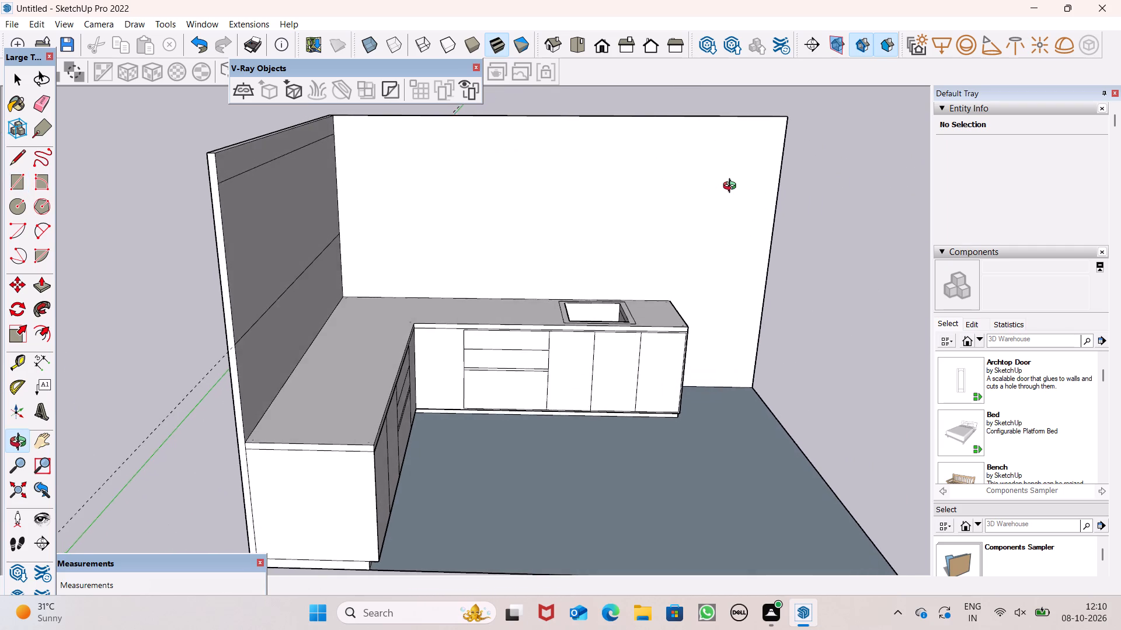
pyautogui.moveTo(732, 187); pyautogui.dragTo(736, 181, button='middle')
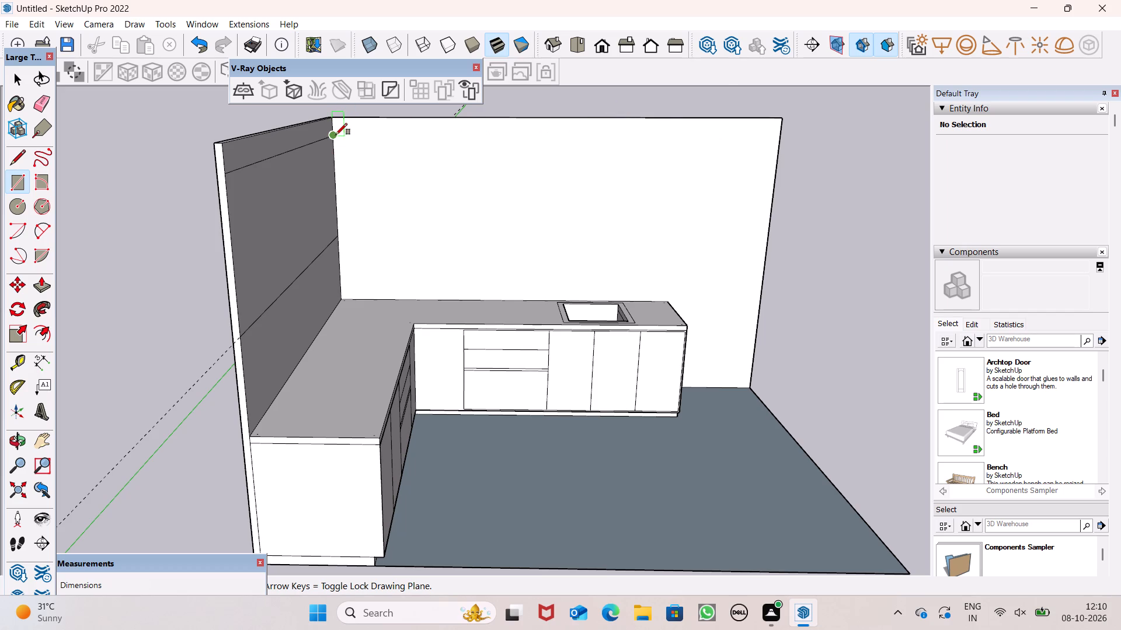
pyautogui.click(14, 159)
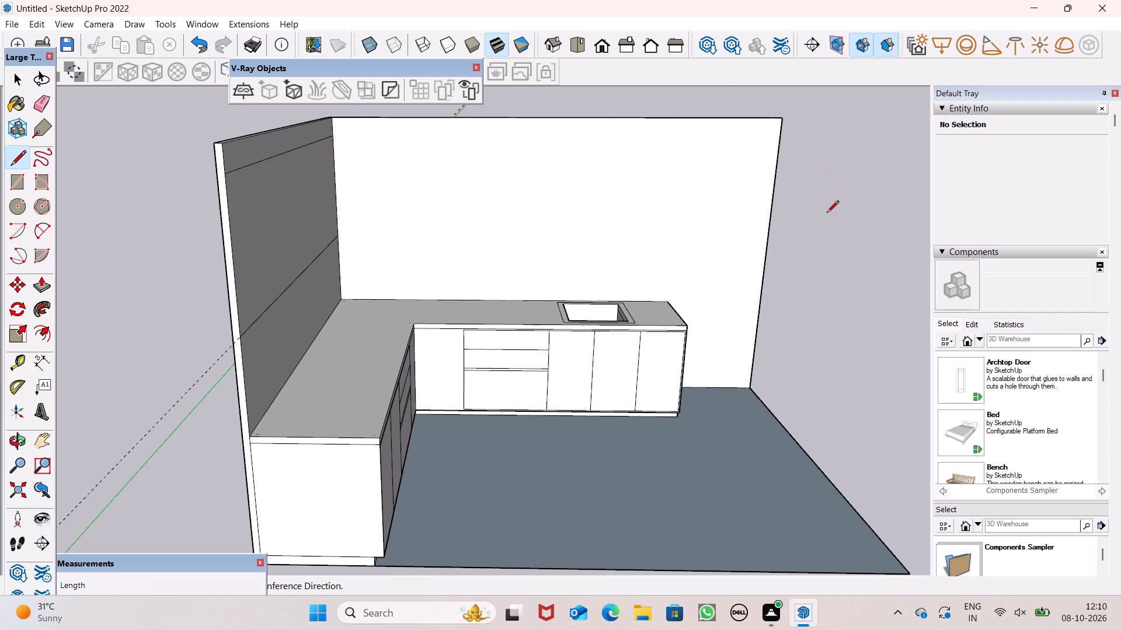
pyautogui.click(336, 134)
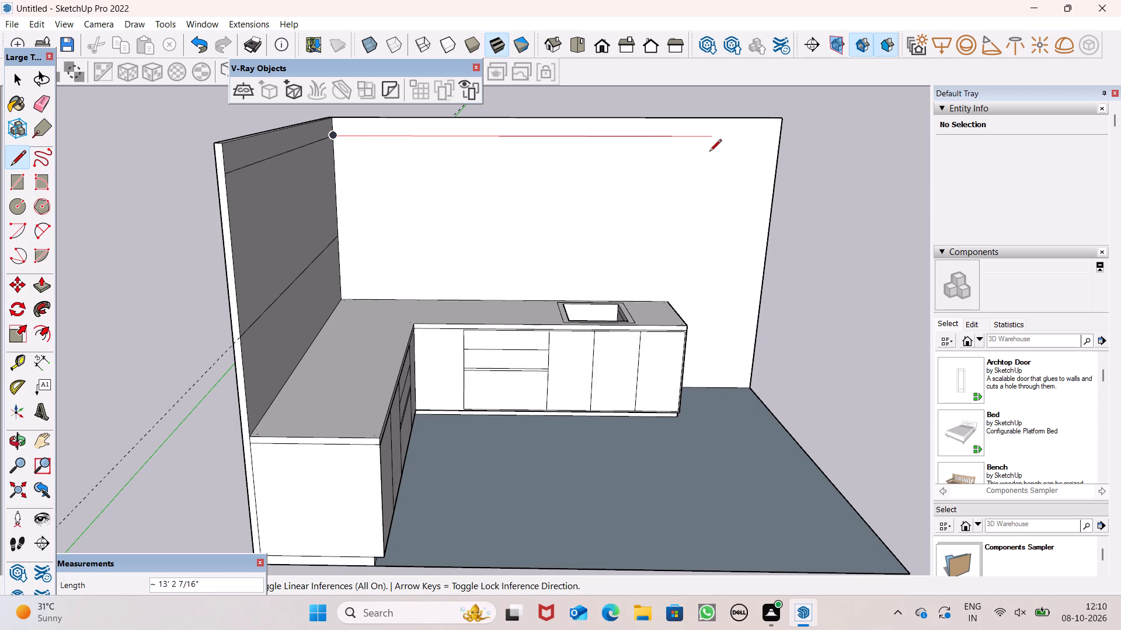
pyautogui.moveTo(694, 173); pyautogui.dragTo(606, 187, button='middle')
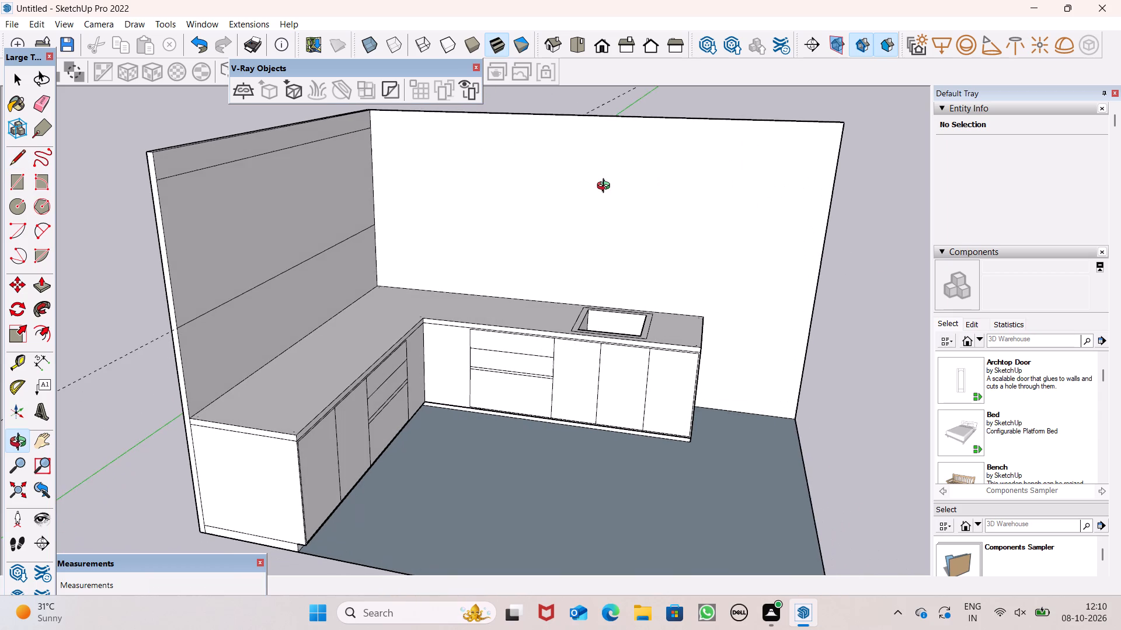
pyautogui.moveTo(606, 187); pyautogui.dragTo(734, 207, button='middle')
pyautogui.scroll(1, 734, 192)
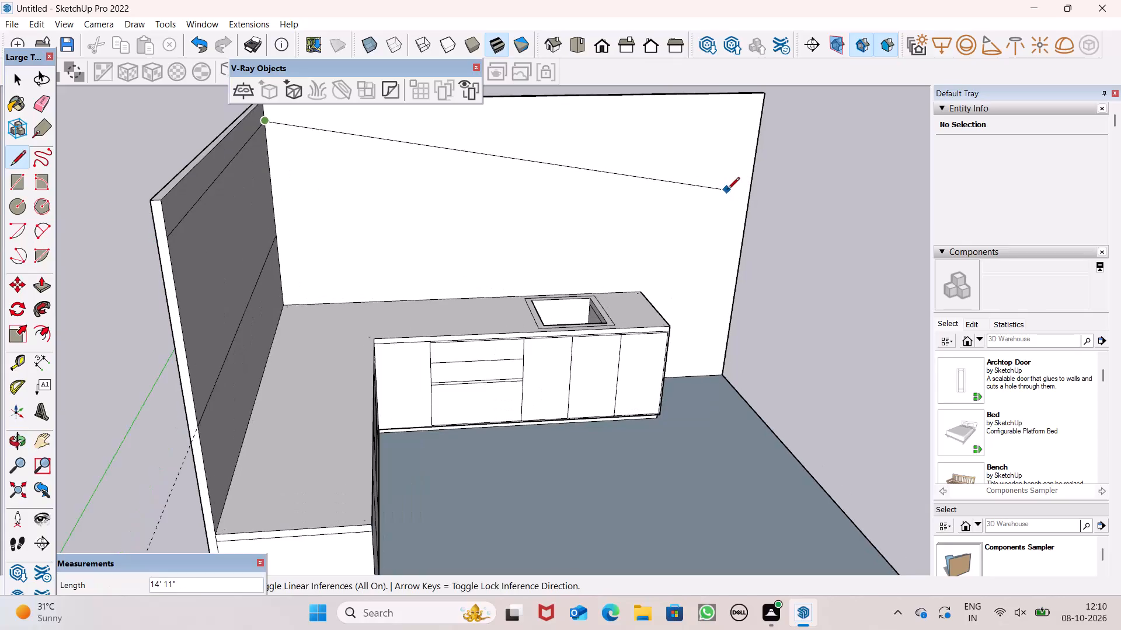
pyautogui.moveTo(730, 194); pyautogui.dragTo(666, 229, button='middle')
pyautogui.click(819, 116)
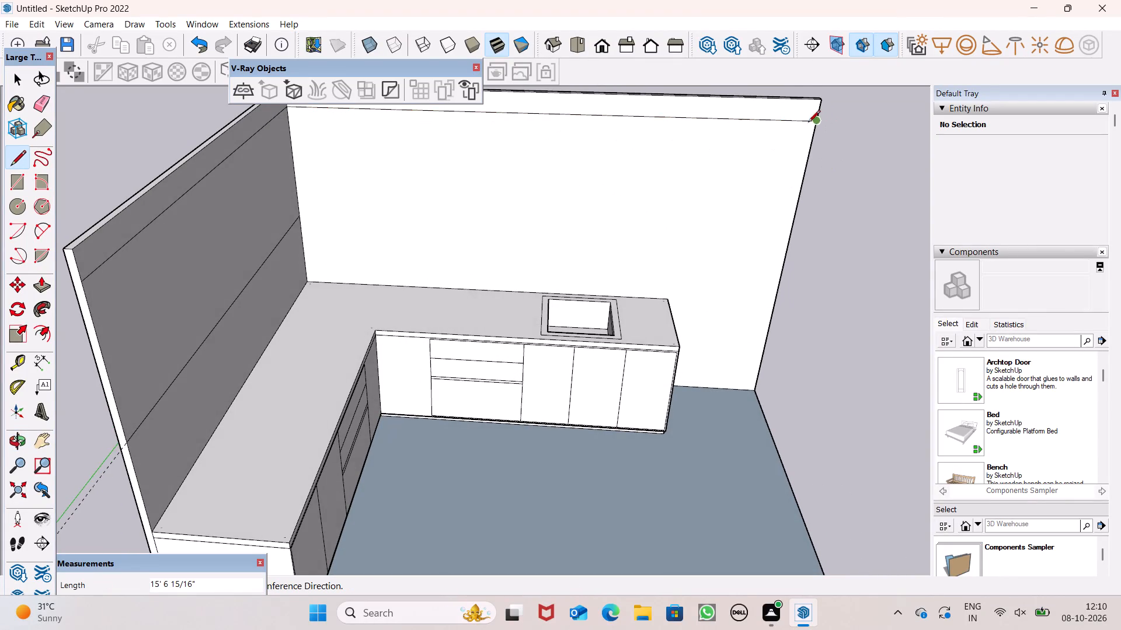
# Draw a second horizontal line across the sink-side wall from the rectangle's lower corner to the wall's far edge.
pyautogui.click(305, 215)
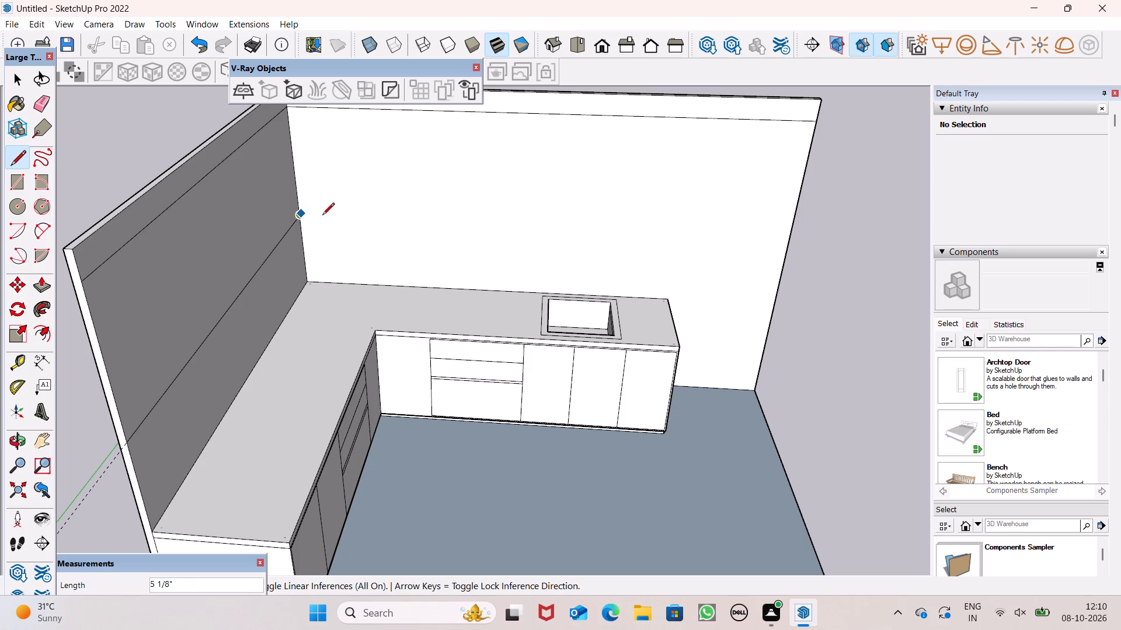
pyautogui.click(786, 240)
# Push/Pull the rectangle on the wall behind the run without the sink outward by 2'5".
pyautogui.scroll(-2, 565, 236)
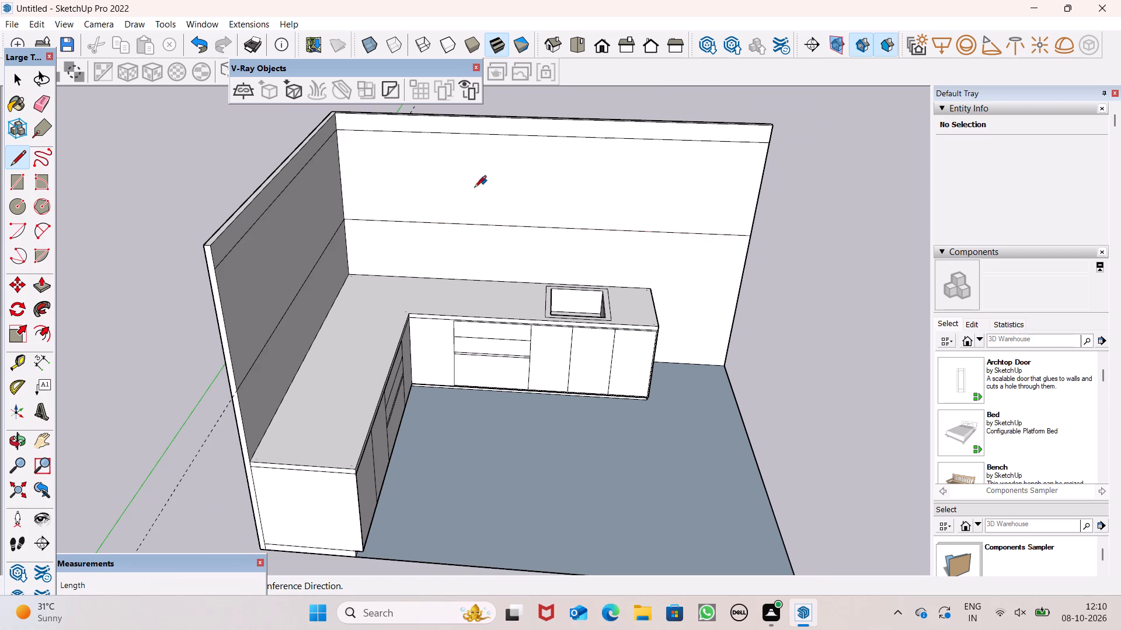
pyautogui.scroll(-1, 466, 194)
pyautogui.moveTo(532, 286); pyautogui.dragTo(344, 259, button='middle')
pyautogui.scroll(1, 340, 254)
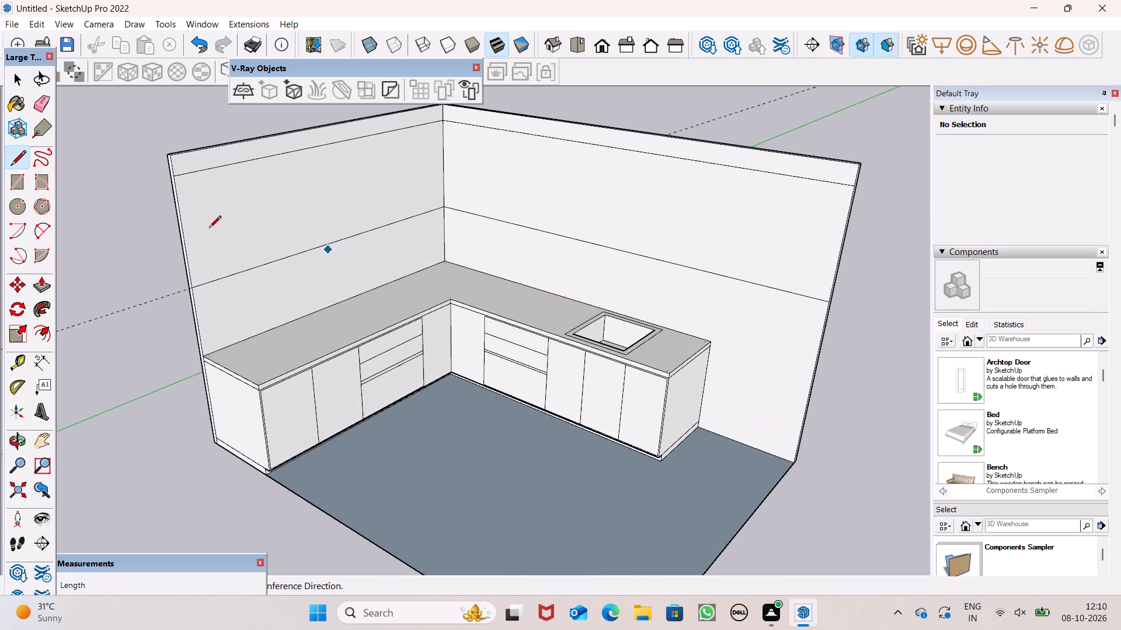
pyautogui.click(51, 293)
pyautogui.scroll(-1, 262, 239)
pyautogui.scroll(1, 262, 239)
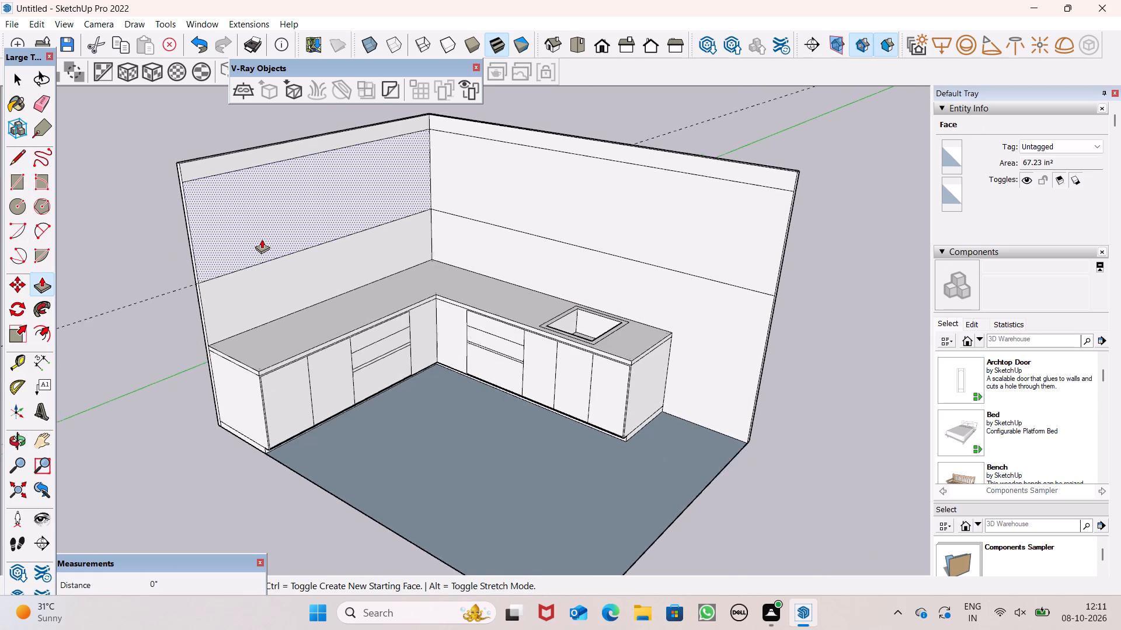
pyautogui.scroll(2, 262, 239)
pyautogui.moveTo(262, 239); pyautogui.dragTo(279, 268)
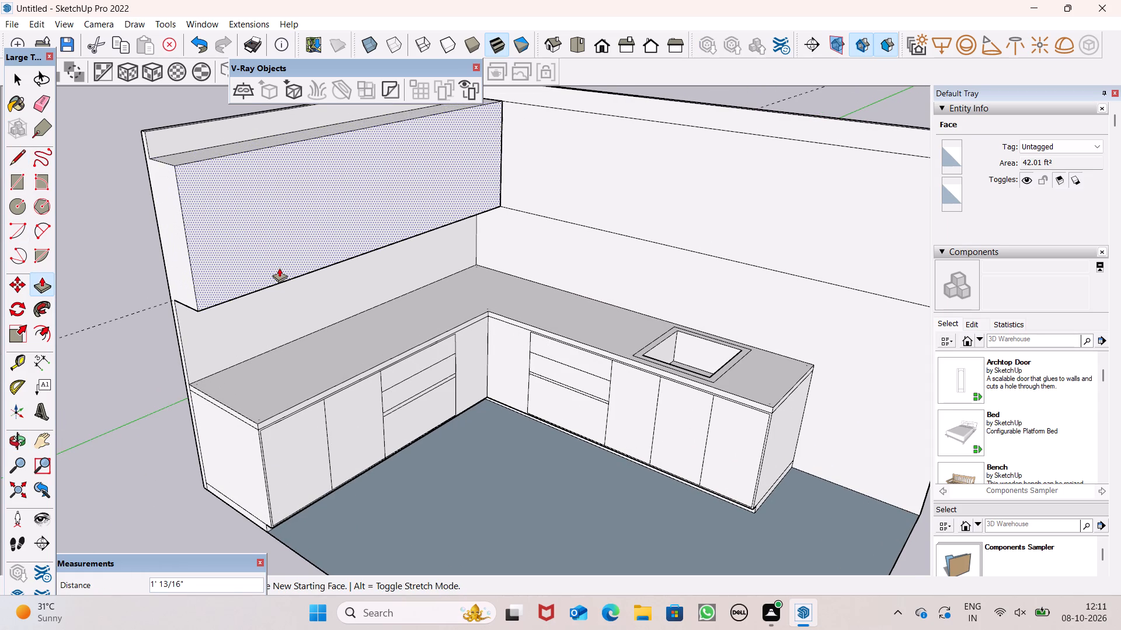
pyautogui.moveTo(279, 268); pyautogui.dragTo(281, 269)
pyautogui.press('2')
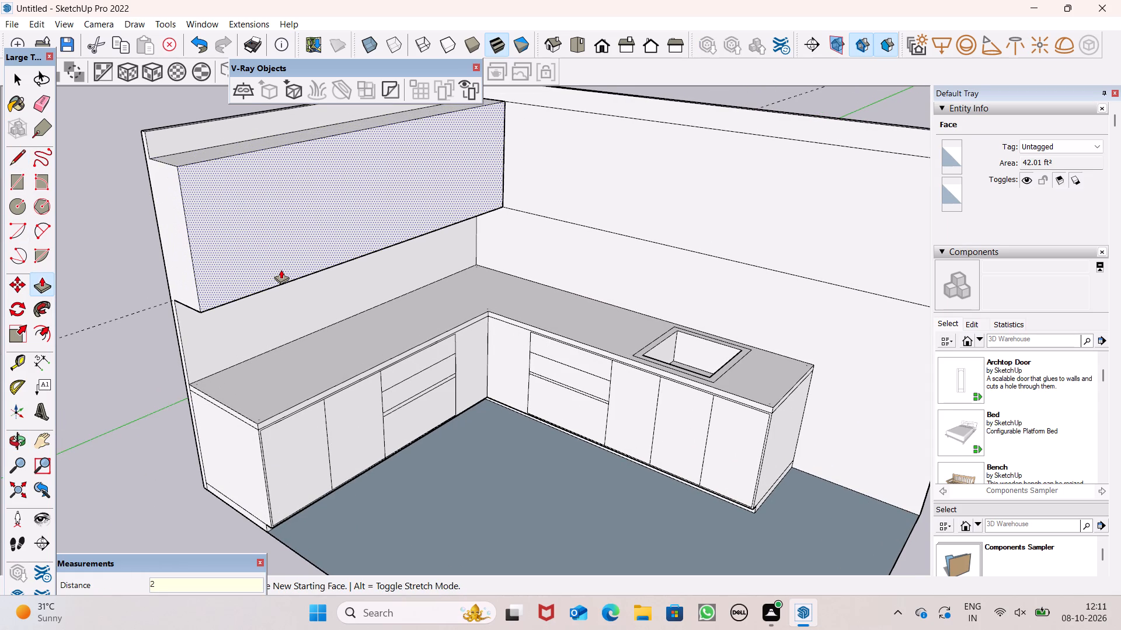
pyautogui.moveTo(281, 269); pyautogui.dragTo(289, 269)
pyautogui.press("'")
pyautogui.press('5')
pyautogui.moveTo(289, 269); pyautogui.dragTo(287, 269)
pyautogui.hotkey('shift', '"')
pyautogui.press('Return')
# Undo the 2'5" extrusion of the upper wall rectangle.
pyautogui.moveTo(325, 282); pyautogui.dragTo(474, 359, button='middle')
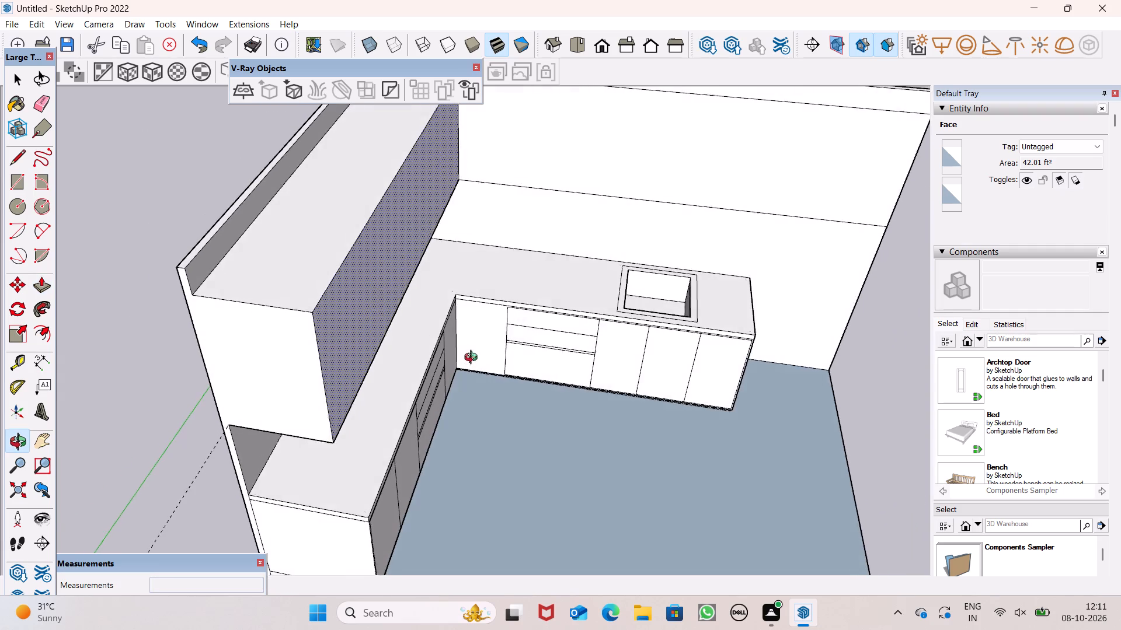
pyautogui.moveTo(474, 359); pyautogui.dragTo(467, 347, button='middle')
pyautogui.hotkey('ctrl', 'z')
# Push/Pull the rectangle above the run without the sink outward by 2' as an upper cabinet block.
pyautogui.moveTo(467, 389); pyautogui.dragTo(372, 359, button='middle')
pyautogui.moveTo(246, 233); pyautogui.dragTo(260, 249)
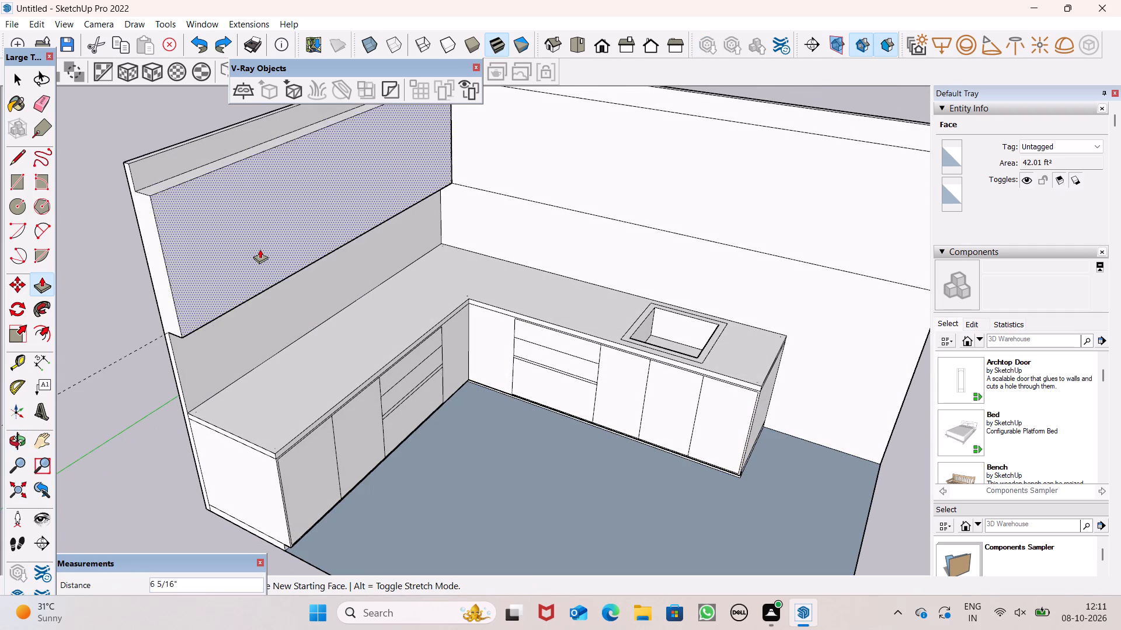
pyautogui.moveTo(260, 249); pyautogui.dragTo(278, 281)
pyautogui.write("2'")
pyautogui.press('Return')
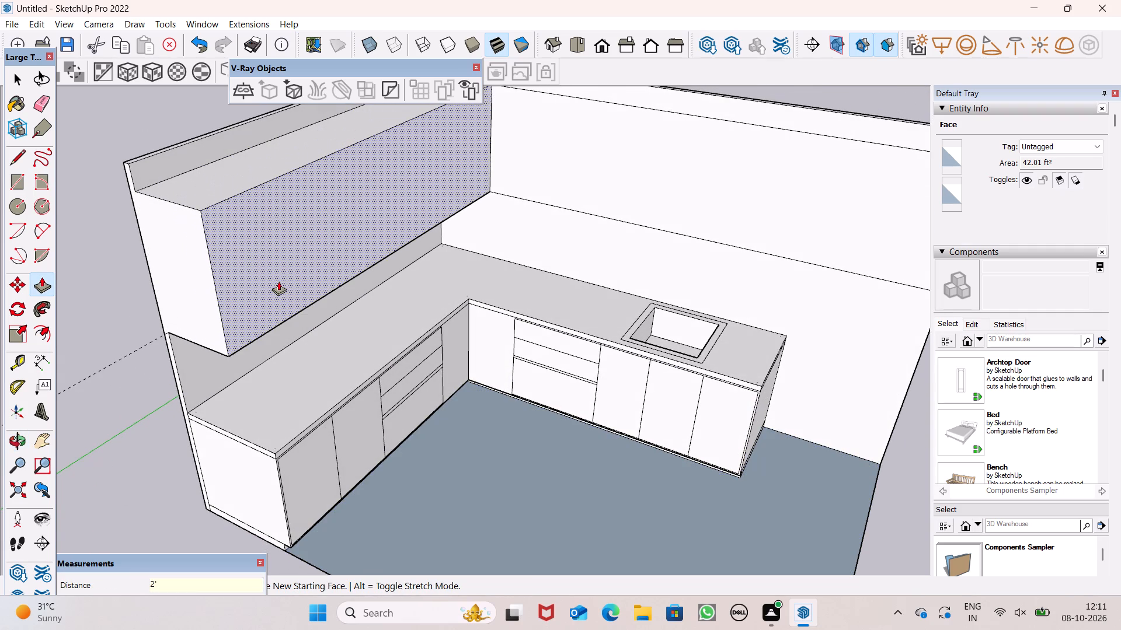
pyautogui.moveTo(278, 281); pyautogui.dragTo(278, 281)
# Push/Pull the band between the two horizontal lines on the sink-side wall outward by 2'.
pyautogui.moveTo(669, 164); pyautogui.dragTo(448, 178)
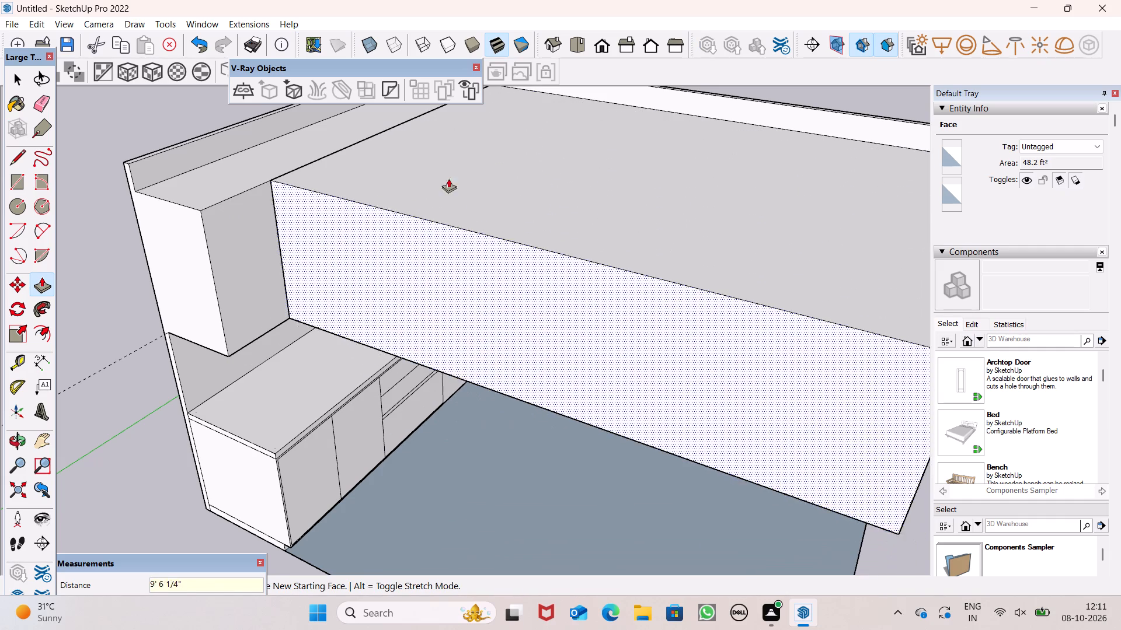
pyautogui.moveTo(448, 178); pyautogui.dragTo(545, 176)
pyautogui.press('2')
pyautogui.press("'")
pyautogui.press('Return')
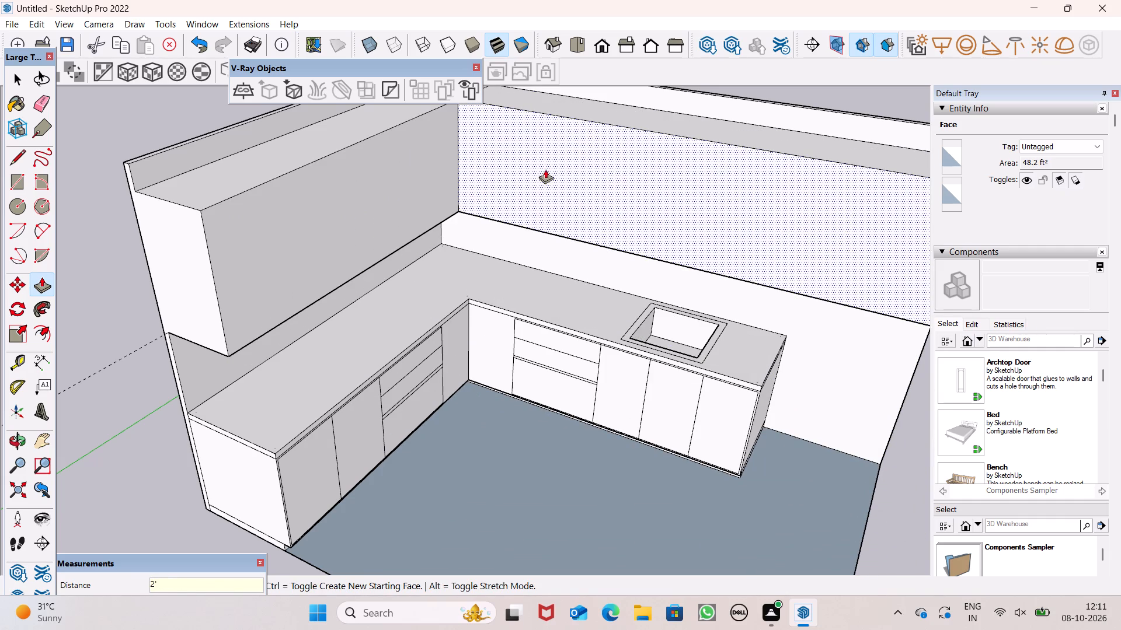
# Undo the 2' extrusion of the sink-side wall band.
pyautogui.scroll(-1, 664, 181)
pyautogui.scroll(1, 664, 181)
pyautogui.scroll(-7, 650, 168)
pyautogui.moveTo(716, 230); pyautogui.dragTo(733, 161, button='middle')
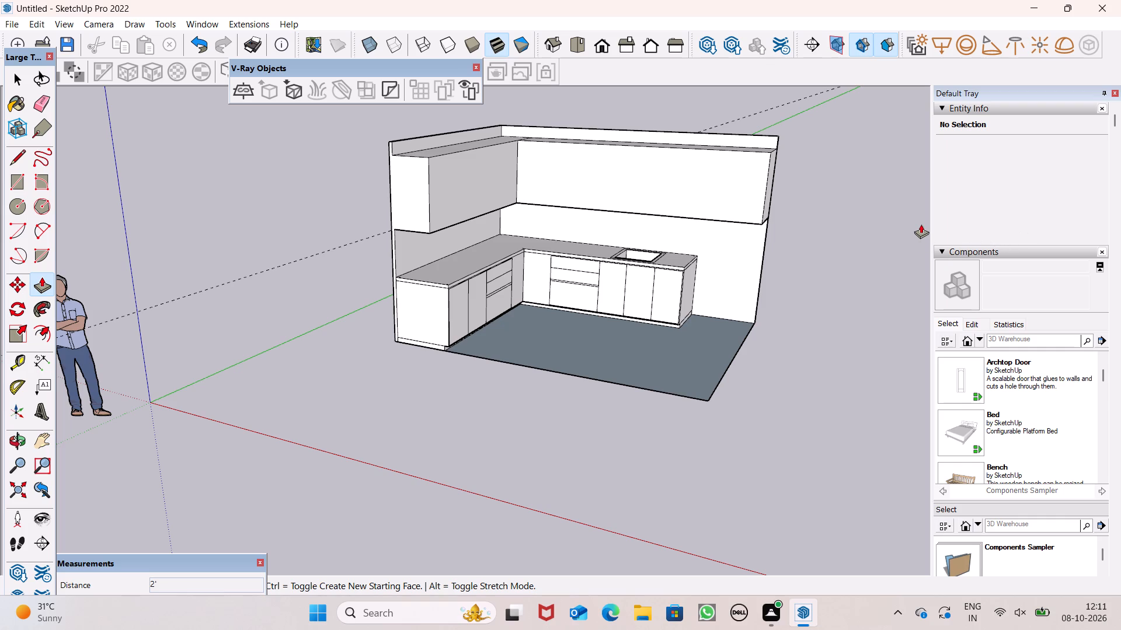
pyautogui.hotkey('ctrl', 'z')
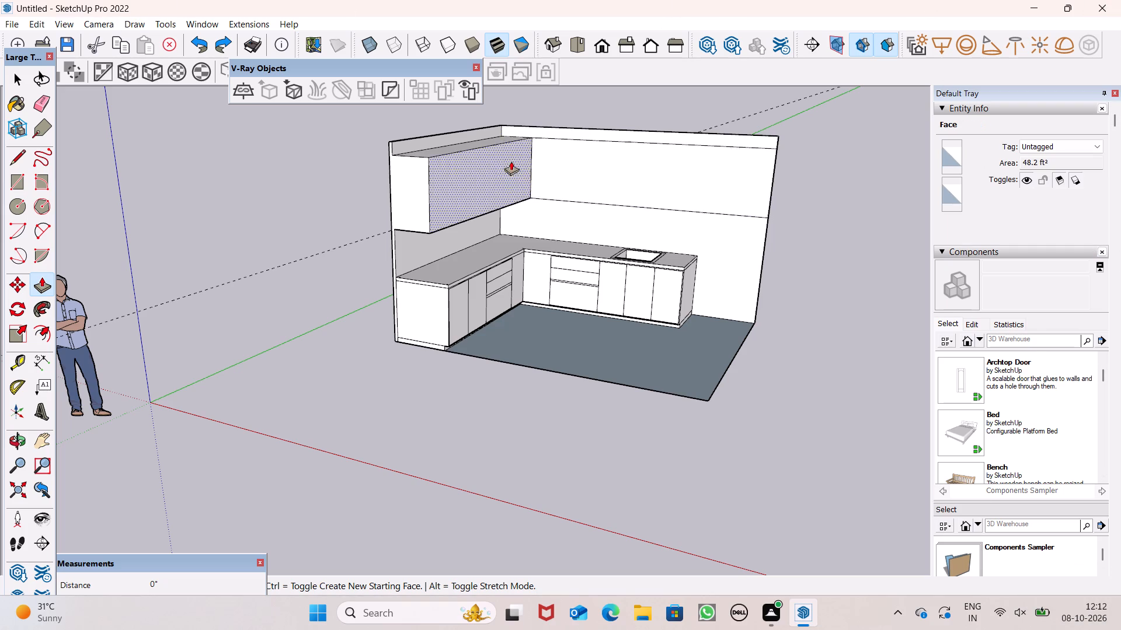
# Draw a vertical line about 5'11" long on the sink-side wall, from the countertop's back end corner up to the upper horizontal line.
pyautogui.scroll(-2, 459, 198)
pyautogui.scroll(4, 711, 223)
pyautogui.scroll(-2, 662, 283)
pyautogui.moveTo(653, 287); pyautogui.dragTo(650, 288, button='middle')
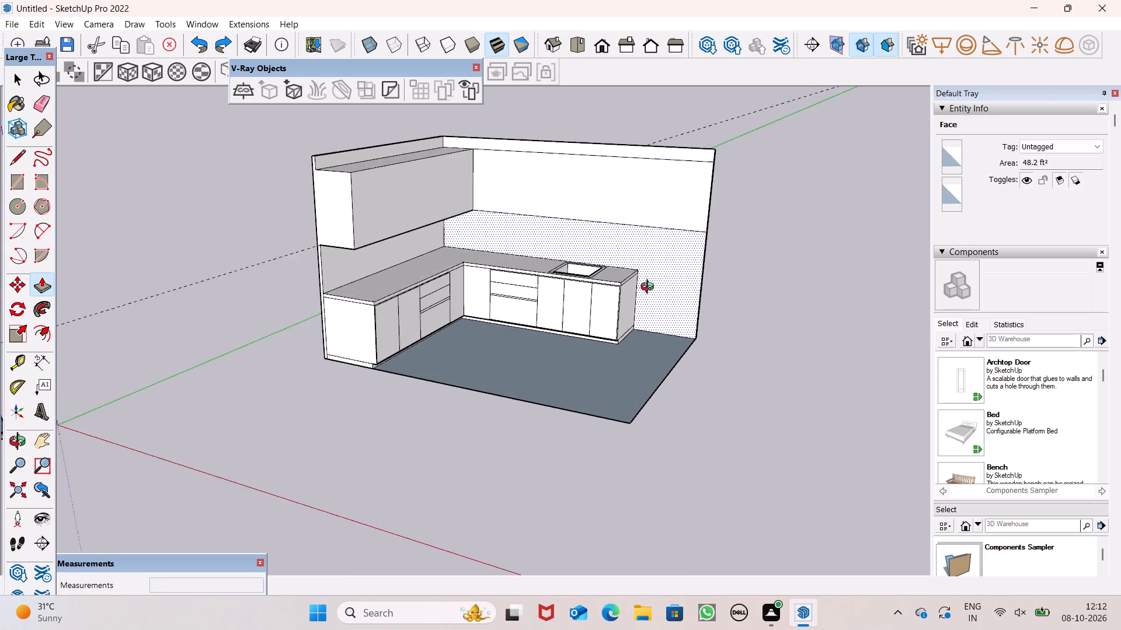
pyautogui.moveTo(650, 288); pyautogui.dragTo(629, 393, button='middle')
pyautogui.scroll(-1, 686, 367)
pyautogui.scroll(5, 746, 219)
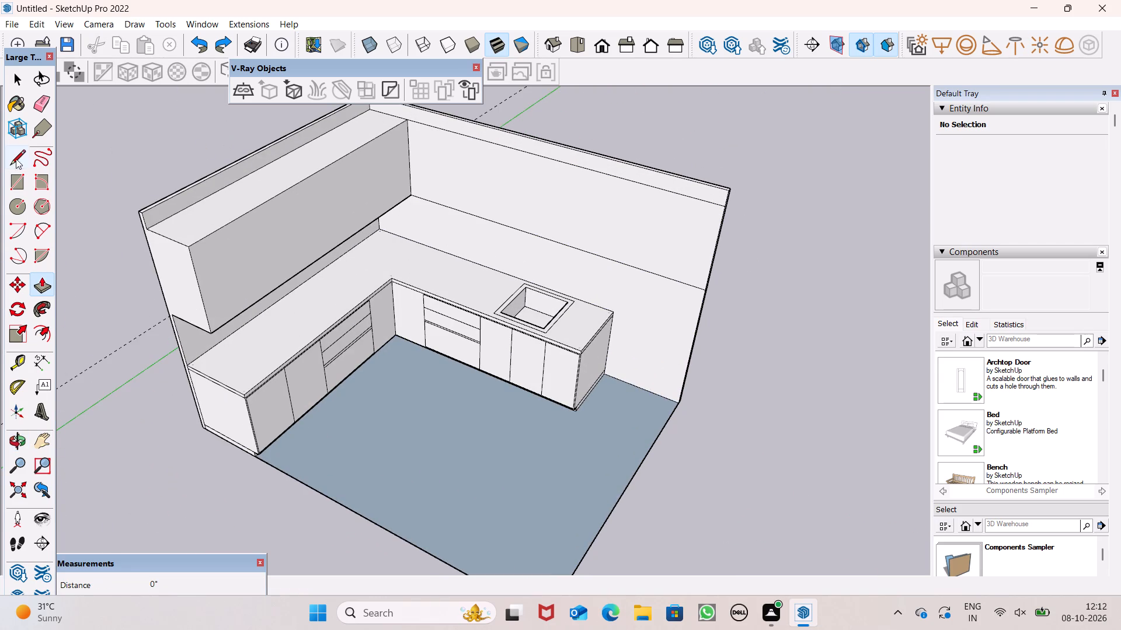
pyautogui.click(27, 157)
pyautogui.scroll(6, 636, 211)
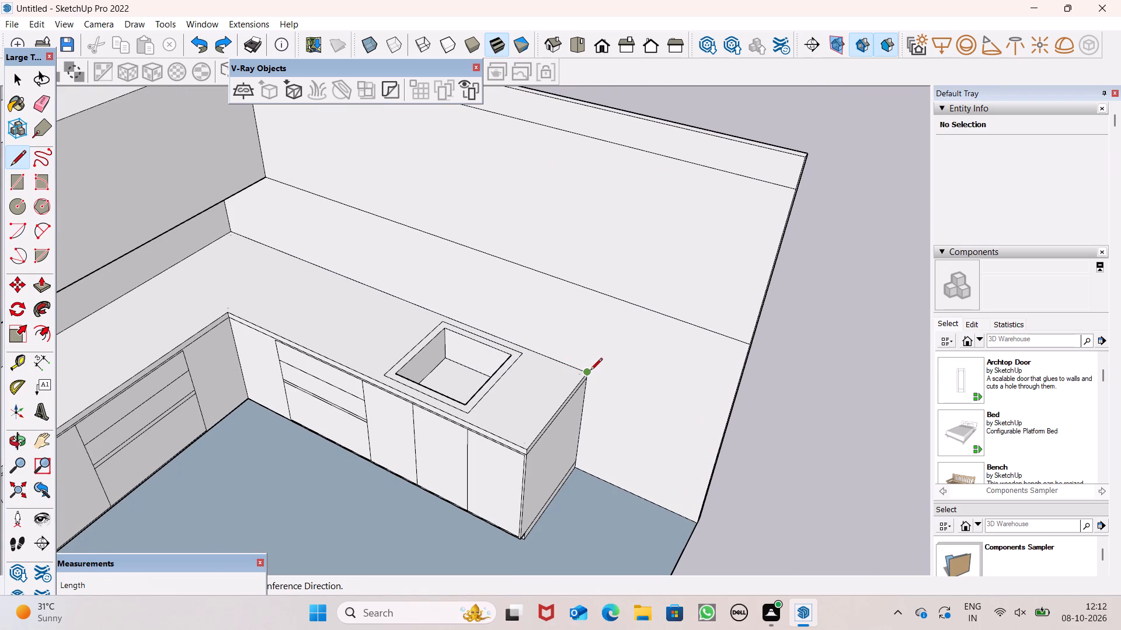
pyautogui.moveTo(590, 371); pyautogui.dragTo(590, 351)
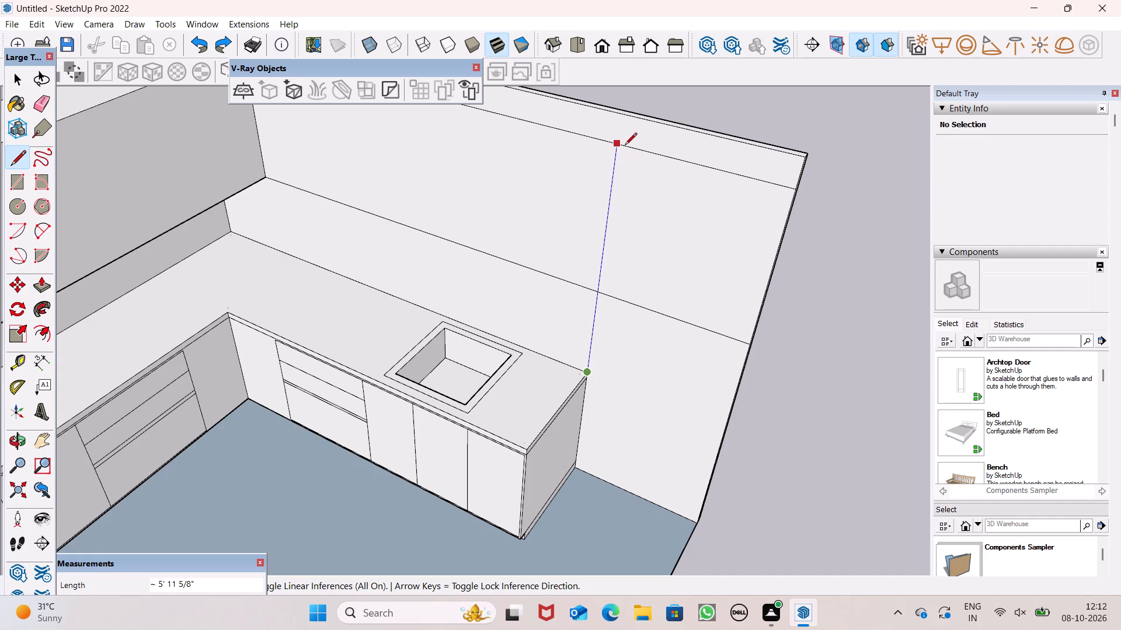
pyautogui.click(625, 145)
pyautogui.scroll(-5, 534, 216)
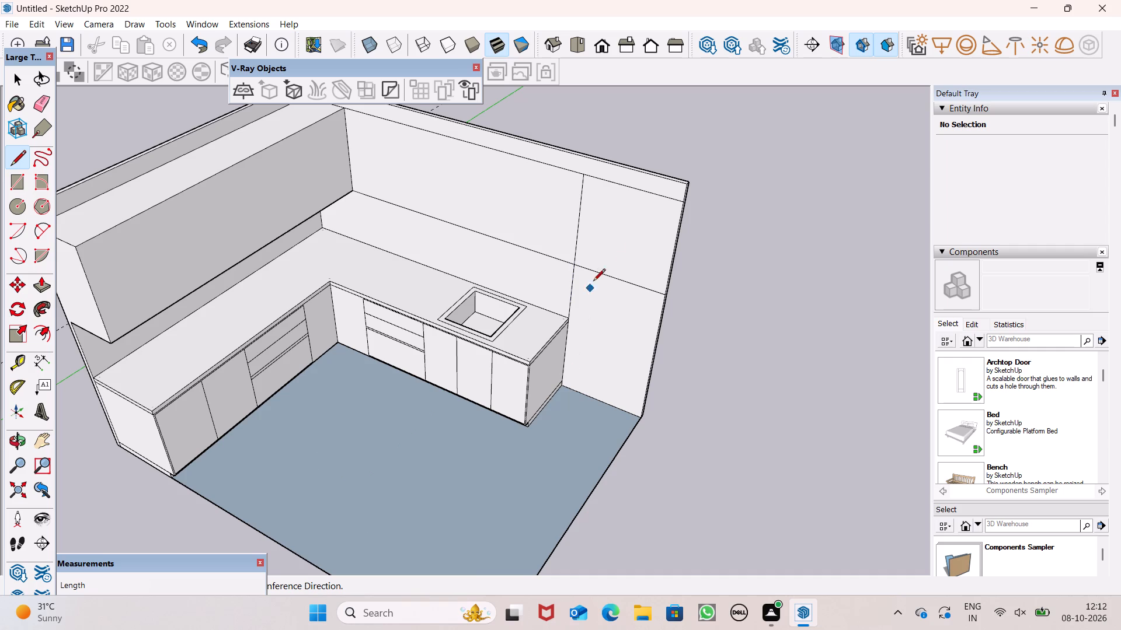
# Draw a horizontal line about 3'5" long on the sink-side wall, from the vertical line to the wall's outer edge, above the lower horizontal line.
pyautogui.moveTo(589, 317); pyautogui.dragTo(692, 240, button='middle')
pyautogui.scroll(1, 690, 239)
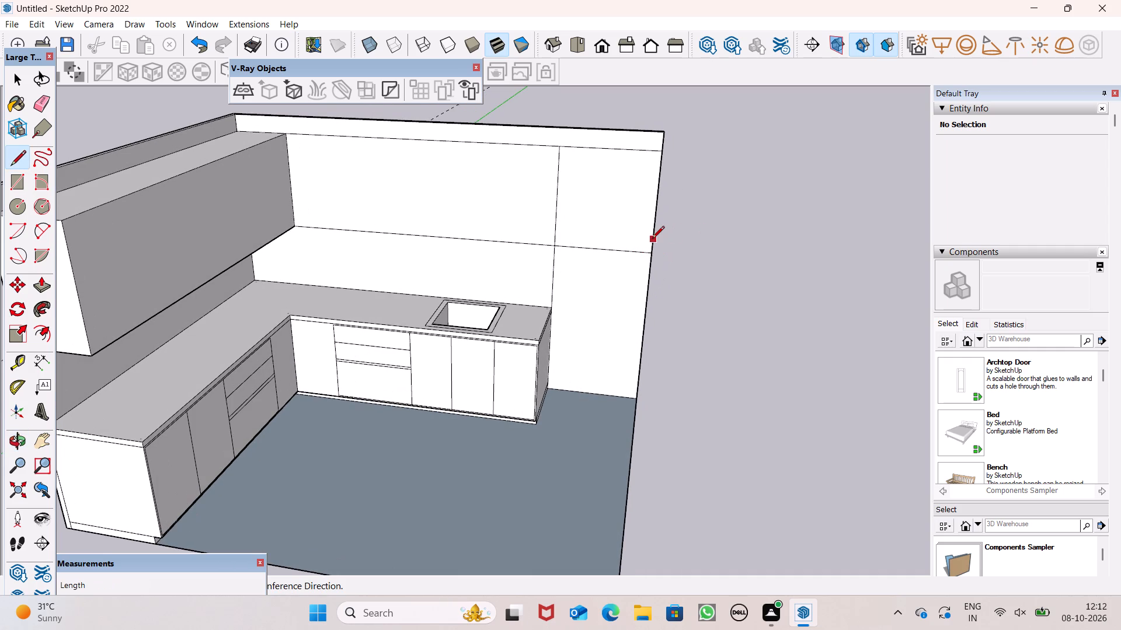
pyautogui.scroll(-1, 634, 270)
pyautogui.moveTo(627, 250); pyautogui.dragTo(639, 195, button='middle')
pyautogui.scroll(2, 632, 212)
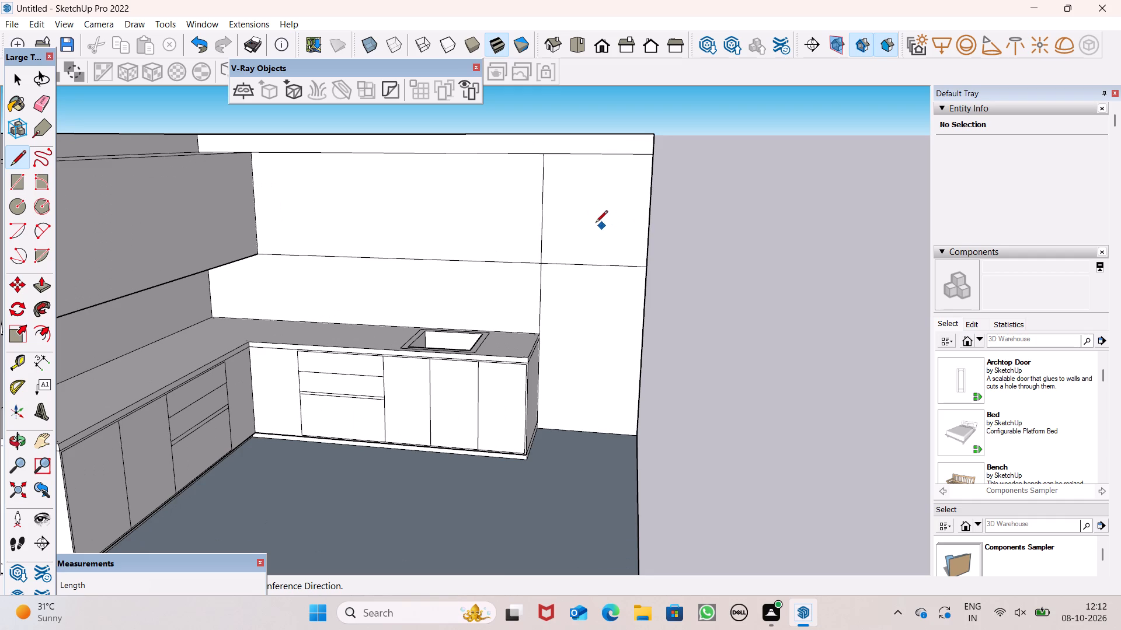
pyautogui.scroll(2, 583, 205)
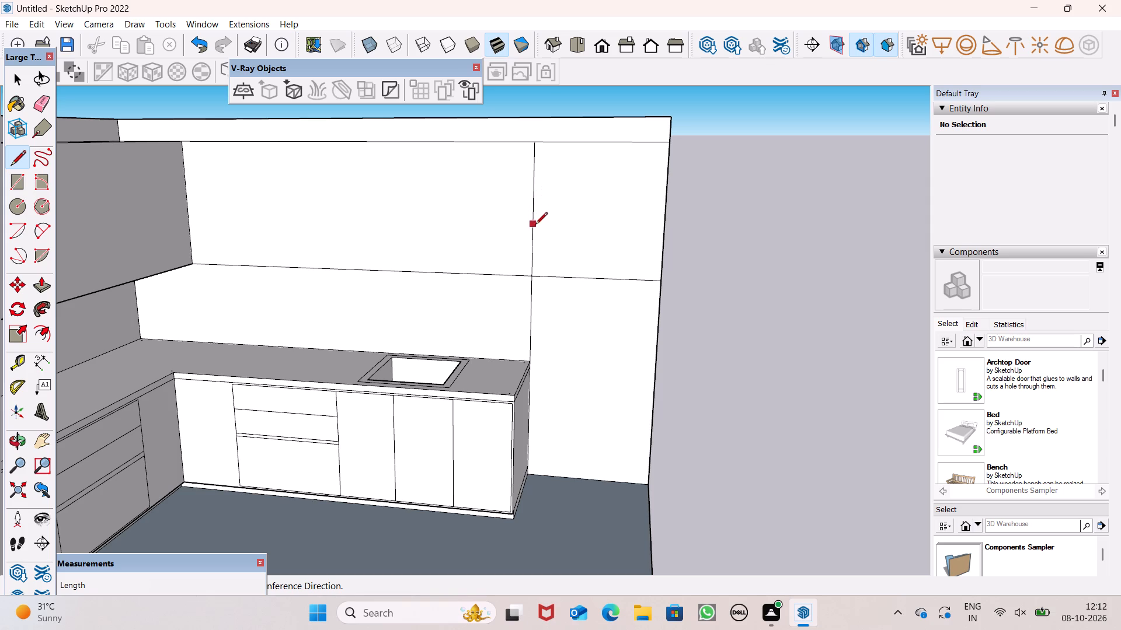
pyautogui.moveTo(535, 248); pyautogui.dragTo(545, 252)
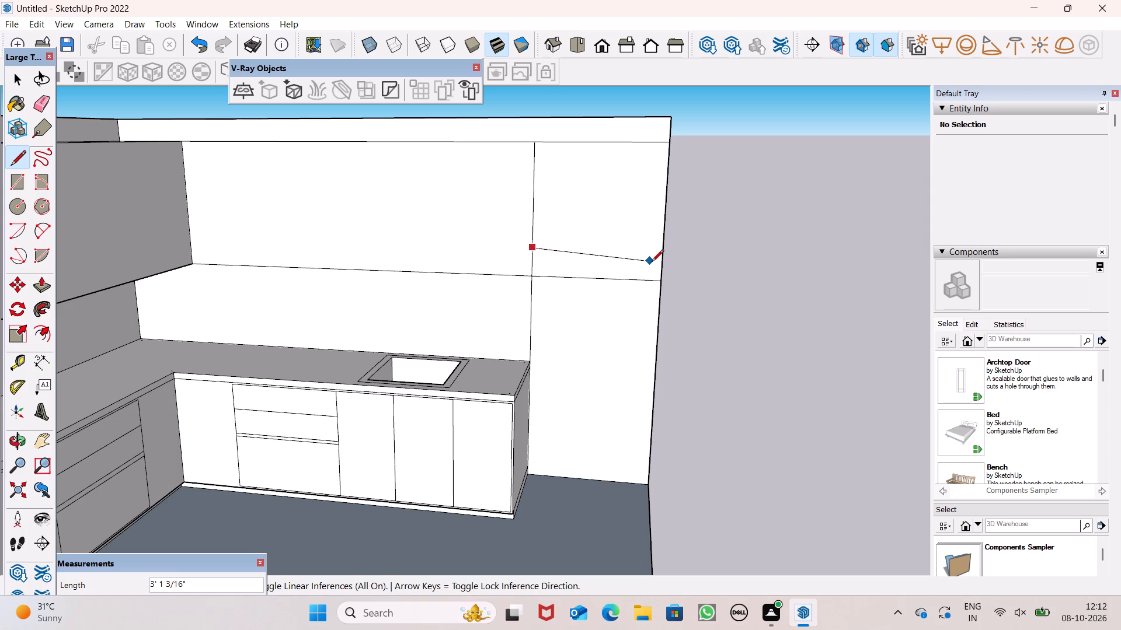
pyautogui.click(663, 246)
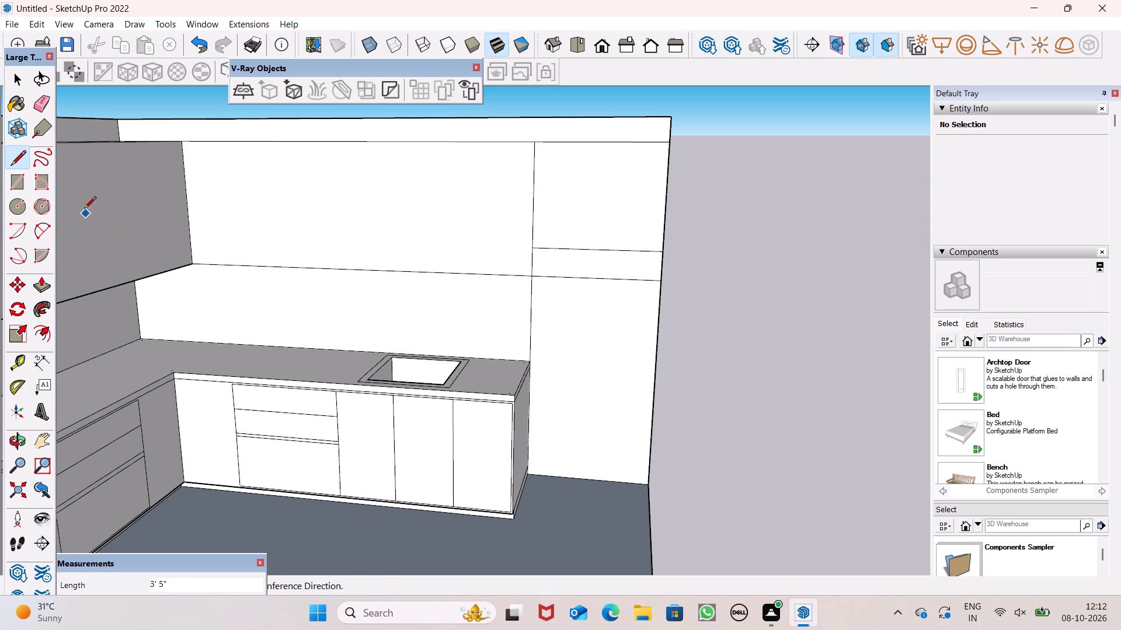
# Erase the segment of the lower horizontal line between the vertical line and the wall's outer edge.
pyautogui.click(45, 108)
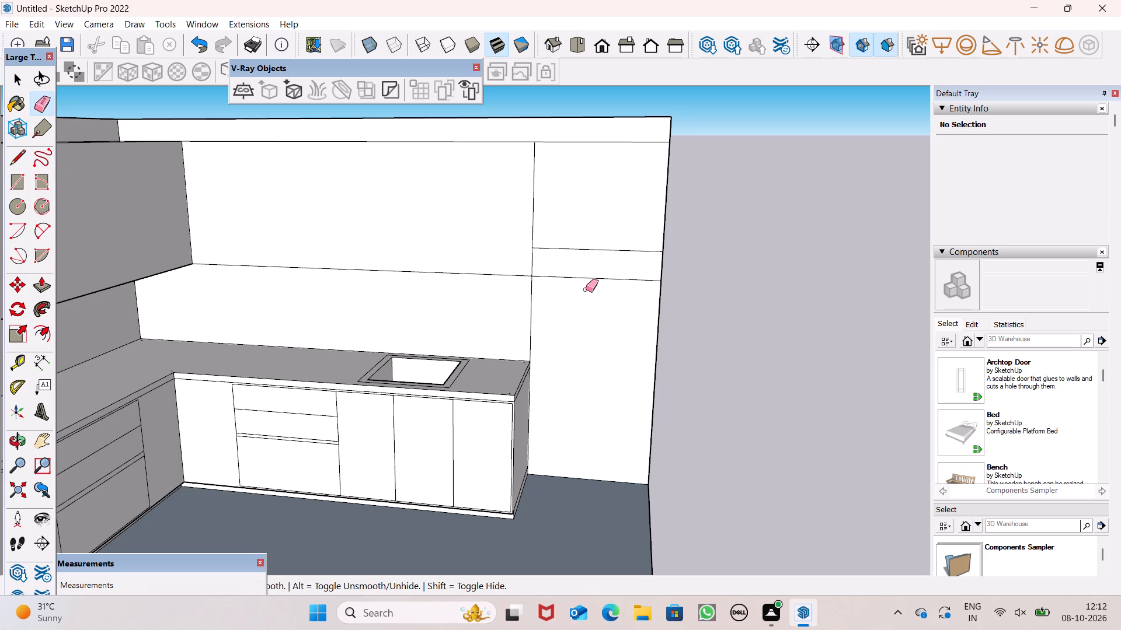
pyautogui.click(586, 281)
pyautogui.moveTo(586, 273); pyautogui.dragTo(583, 281)
# Push/Pull the wall band above the sink counter outward by 2' as an upper cabinet block.
pyautogui.scroll(-2, 584, 278)
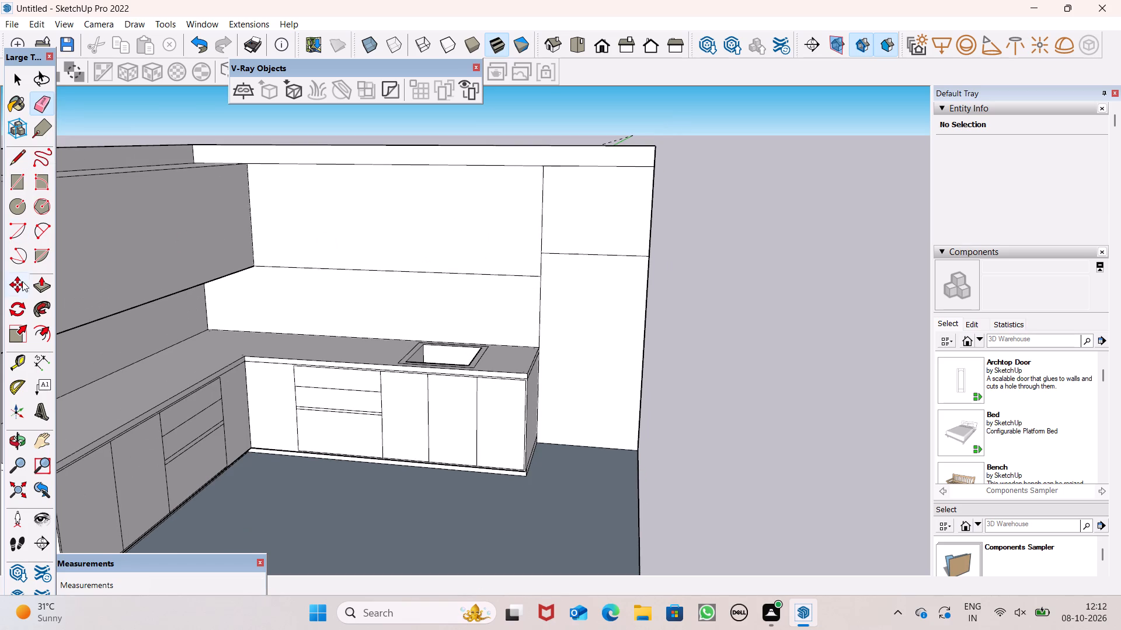
pyautogui.click(45, 285)
pyautogui.moveTo(330, 253); pyautogui.dragTo(177, 243)
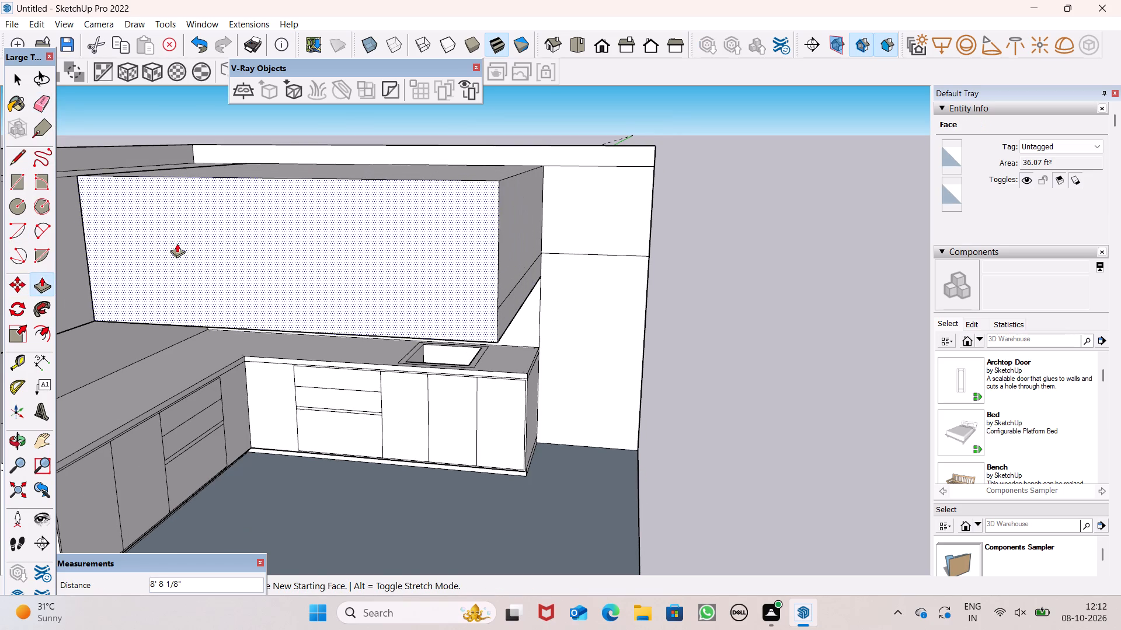
pyautogui.moveTo(177, 243); pyautogui.dragTo(176, 241)
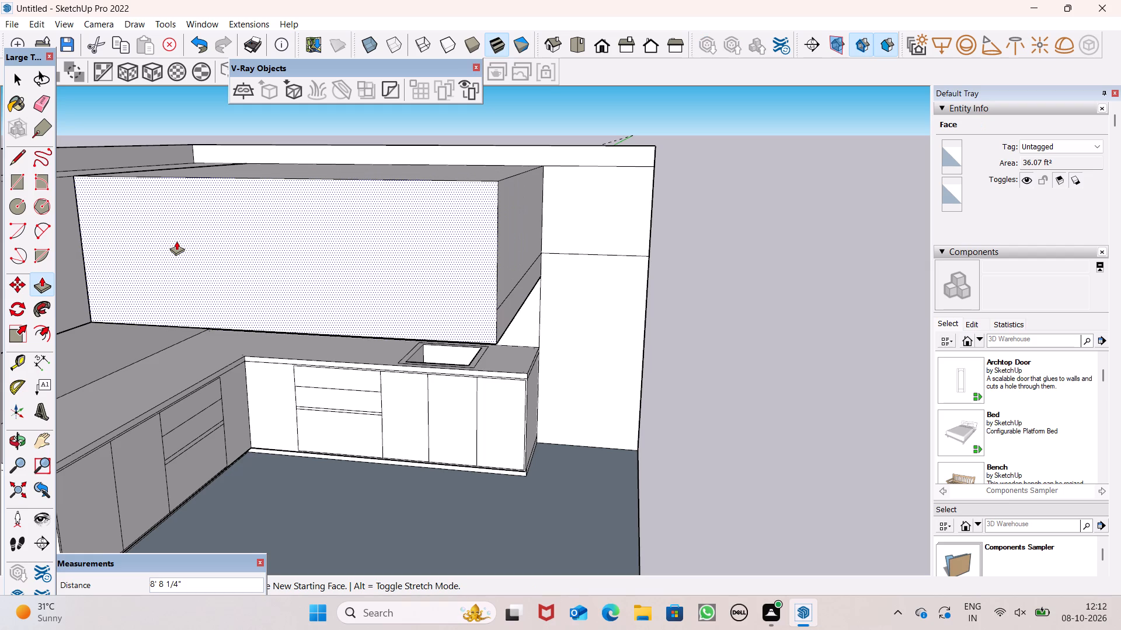
pyautogui.moveTo(176, 241); pyautogui.dragTo(176, 241)
pyautogui.write("2'")
pyautogui.press('Return')
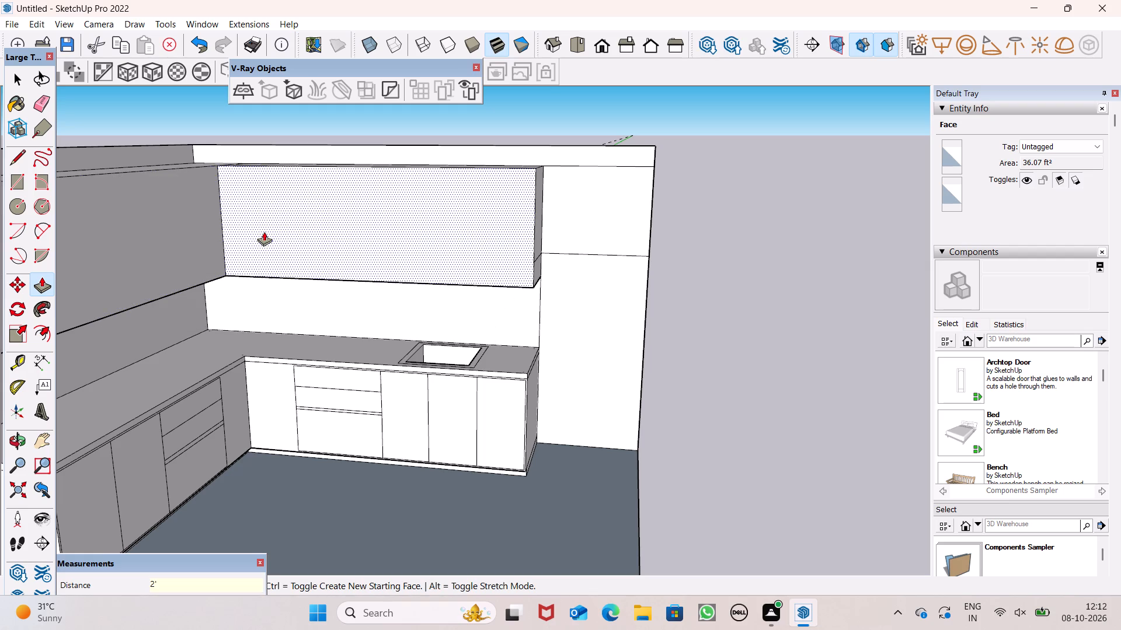
# Push/Pull the smaller rectangle beyond the sink counter's end outward by 2', flush with the adjoining upper cabinet.
pyautogui.moveTo(612, 201); pyautogui.dragTo(507, 211)
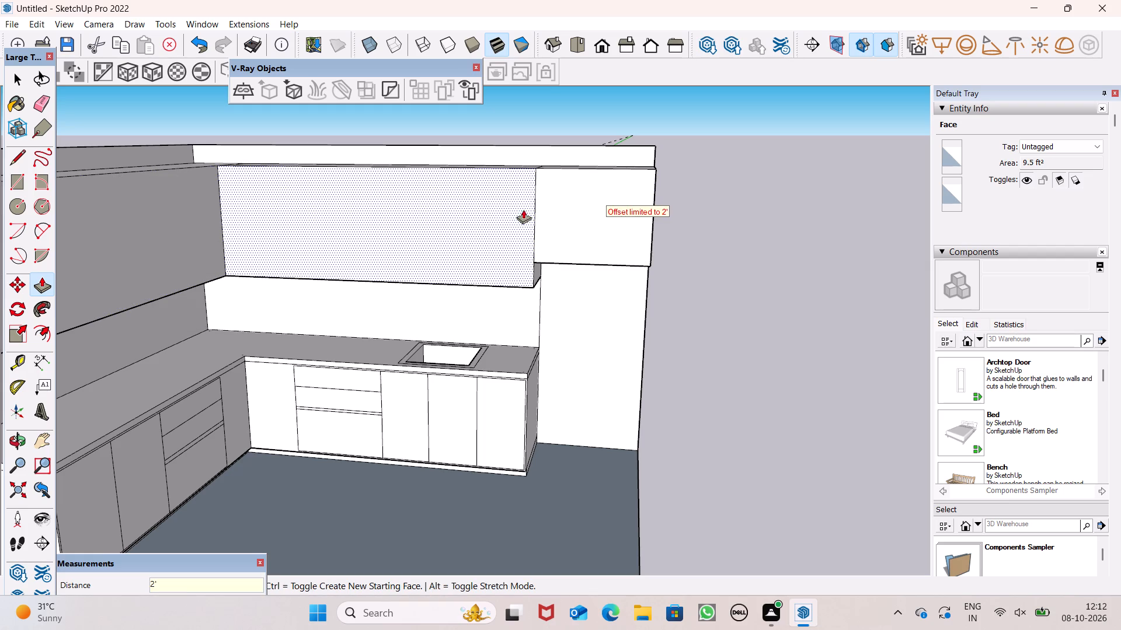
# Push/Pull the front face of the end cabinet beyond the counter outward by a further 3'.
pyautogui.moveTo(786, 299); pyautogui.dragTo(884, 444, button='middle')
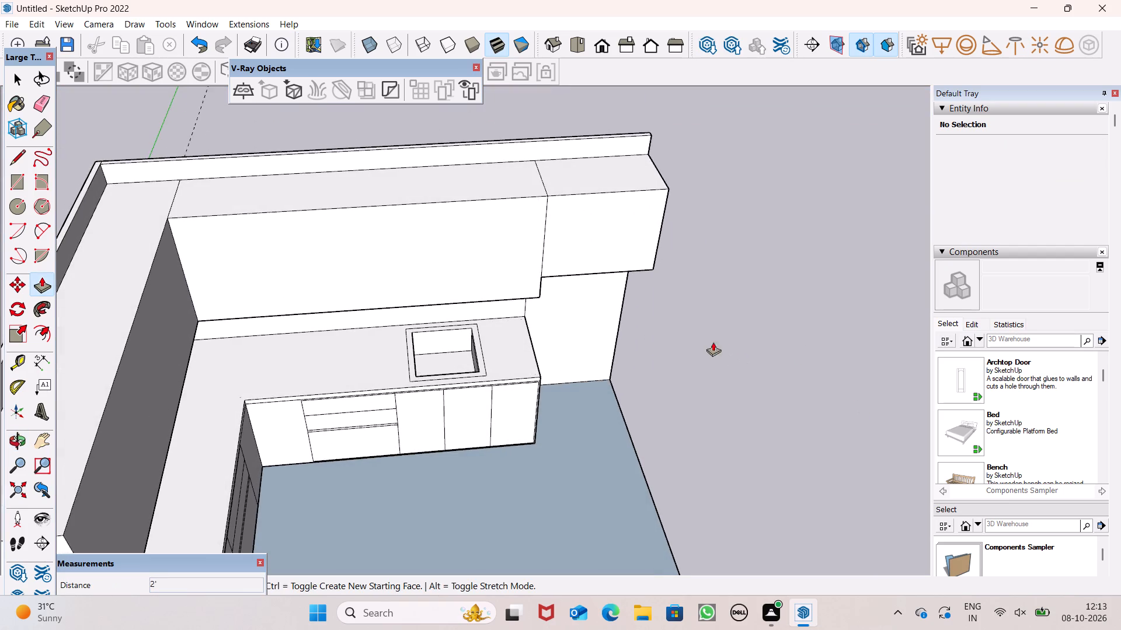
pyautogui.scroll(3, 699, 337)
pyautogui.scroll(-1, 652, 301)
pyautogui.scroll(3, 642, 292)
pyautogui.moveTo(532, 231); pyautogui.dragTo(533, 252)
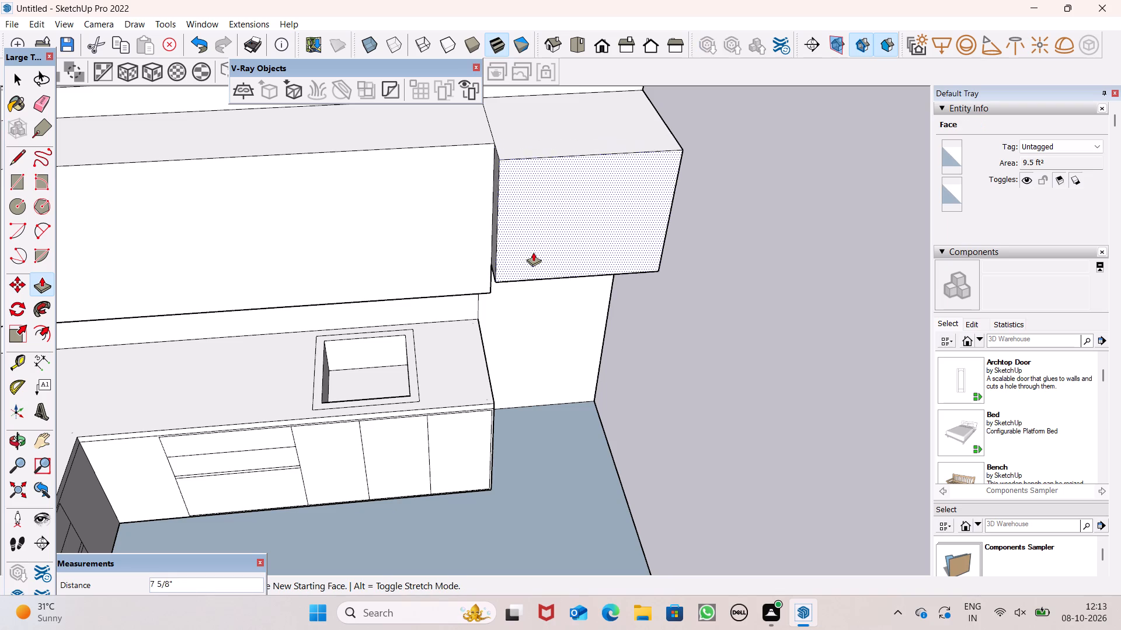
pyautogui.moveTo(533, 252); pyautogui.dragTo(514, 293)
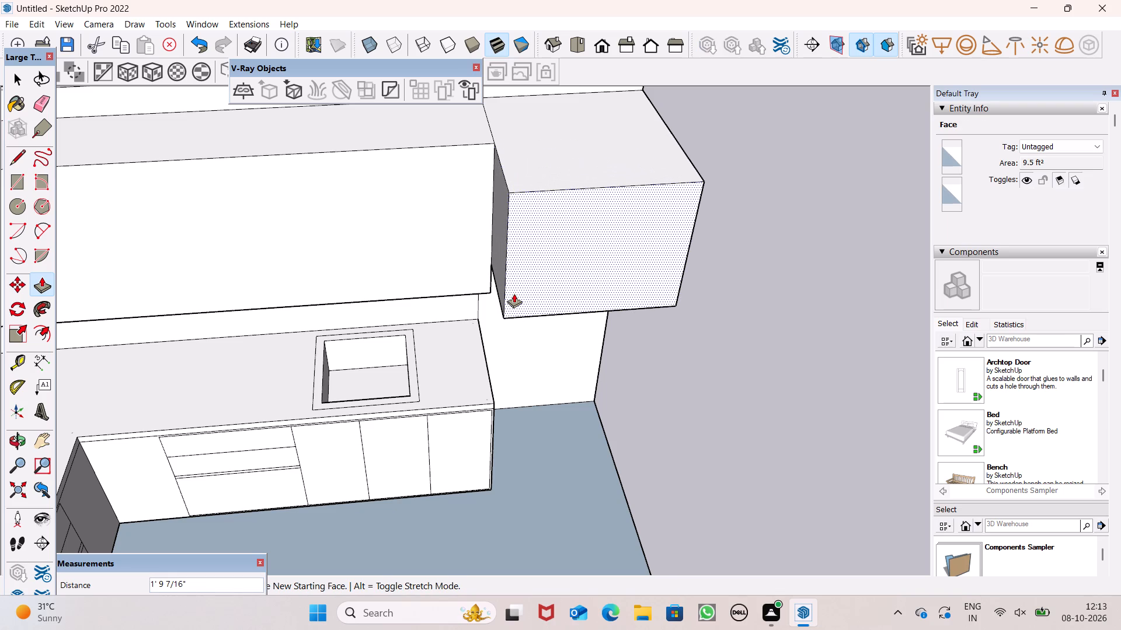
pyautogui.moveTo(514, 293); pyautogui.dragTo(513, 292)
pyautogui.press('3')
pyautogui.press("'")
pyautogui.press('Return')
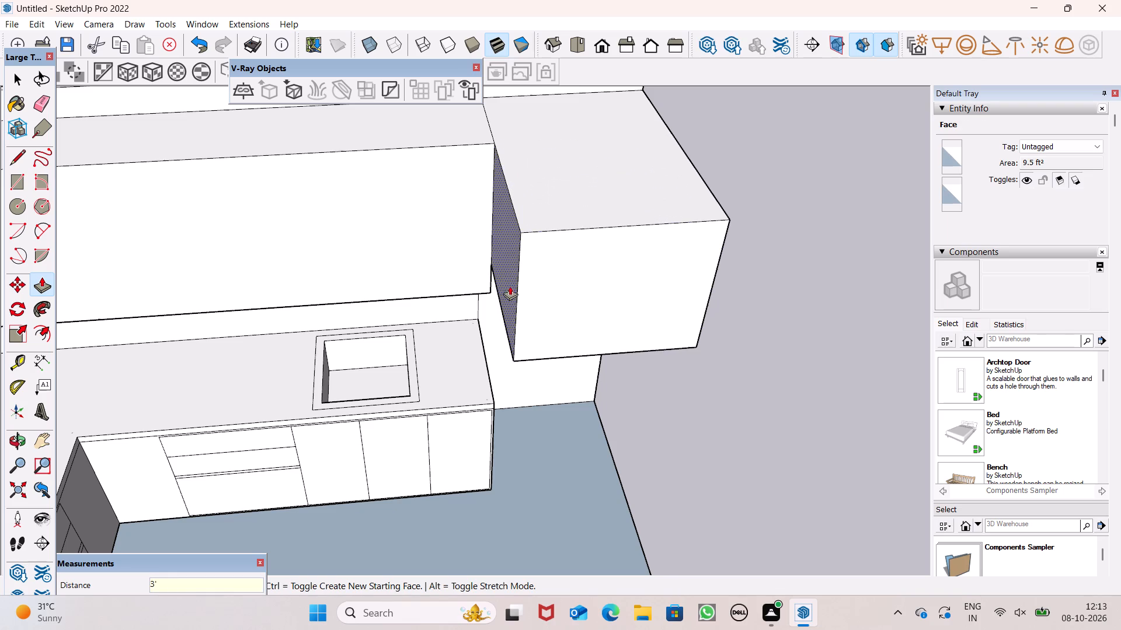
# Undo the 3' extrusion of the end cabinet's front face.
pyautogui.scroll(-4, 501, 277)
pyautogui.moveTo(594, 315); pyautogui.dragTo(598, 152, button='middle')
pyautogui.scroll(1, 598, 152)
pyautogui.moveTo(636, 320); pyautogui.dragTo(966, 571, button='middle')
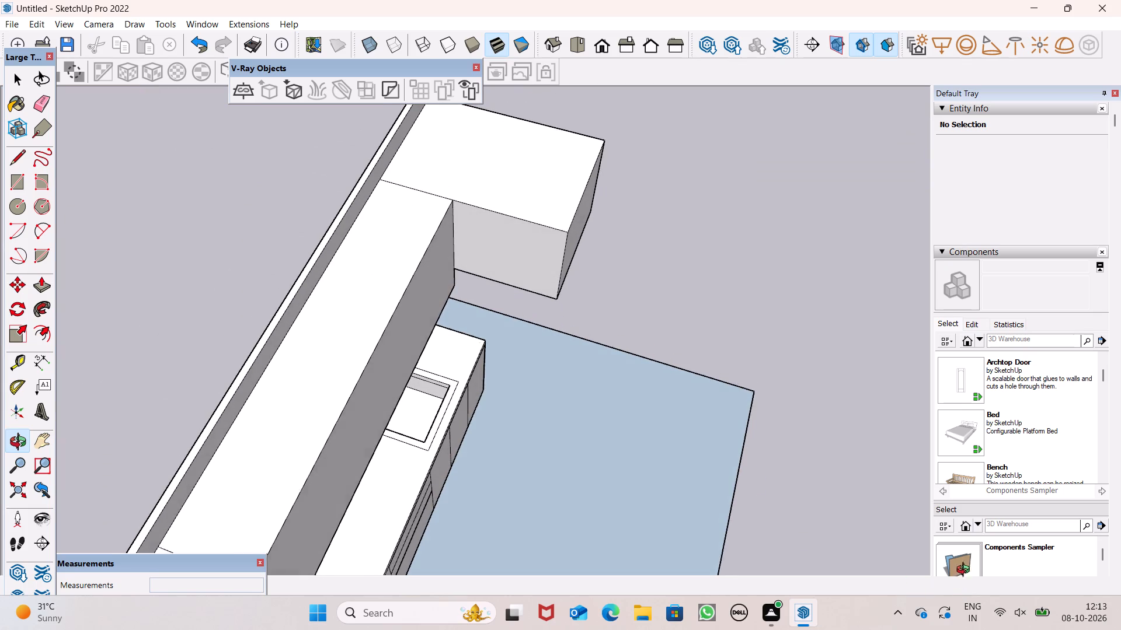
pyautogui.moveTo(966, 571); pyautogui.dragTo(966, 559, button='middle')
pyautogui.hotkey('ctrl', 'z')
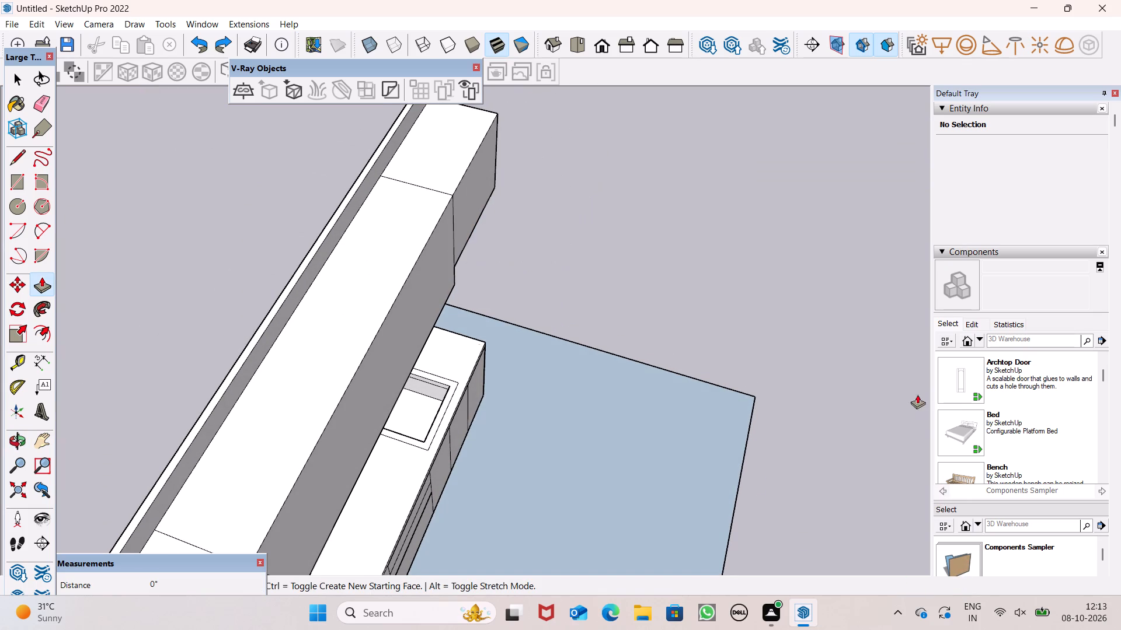
# Push/Pull the end cabinet's front face outward by 1' so it projects past the adjoining upper cabinet.
pyautogui.moveTo(472, 208); pyautogui.dragTo(509, 235)
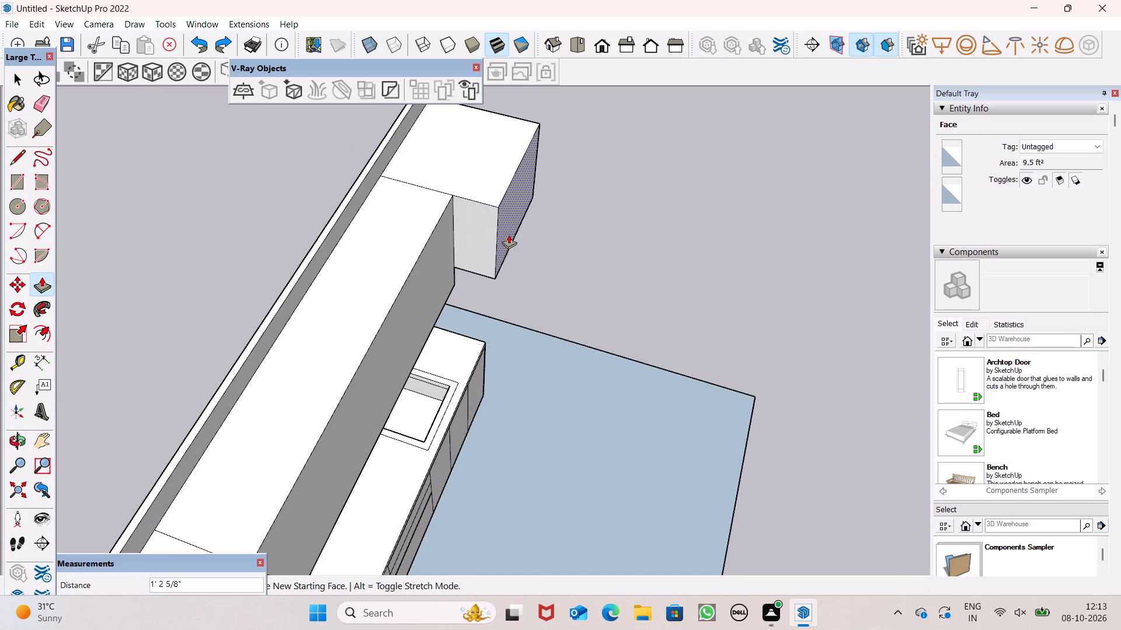
pyautogui.moveTo(509, 235); pyautogui.dragTo(511, 236)
pyautogui.write("1'")
pyautogui.press('Return')
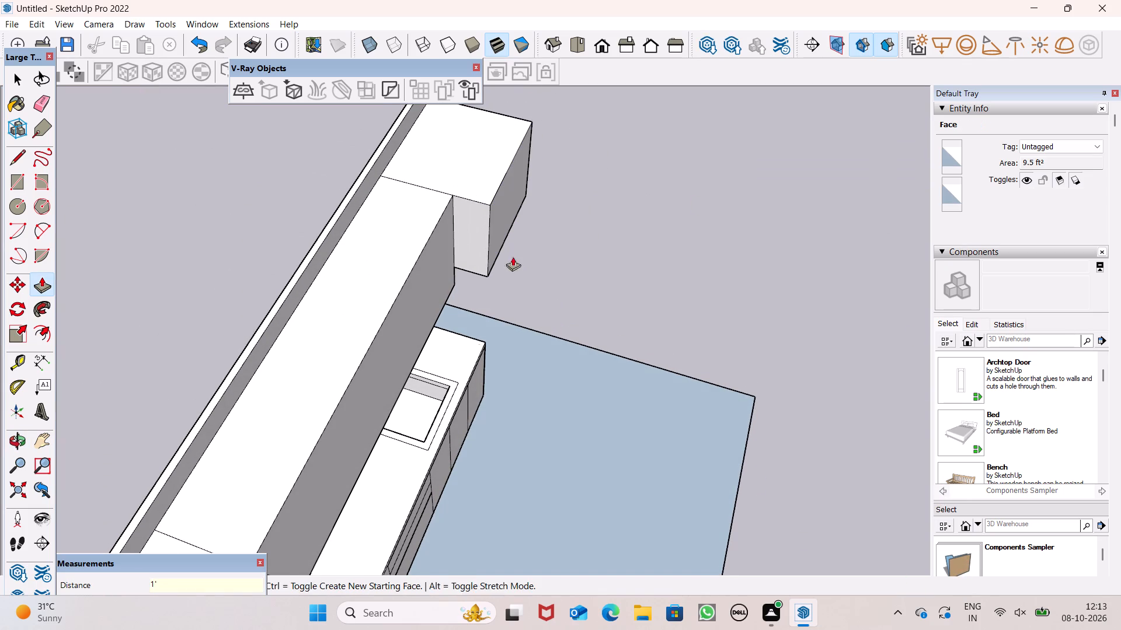
# Examine the projecting end cabinet and the underside of the upper cabinets from several angles.
pyautogui.moveTo(564, 365); pyautogui.dragTo(269, 141, button='middle')
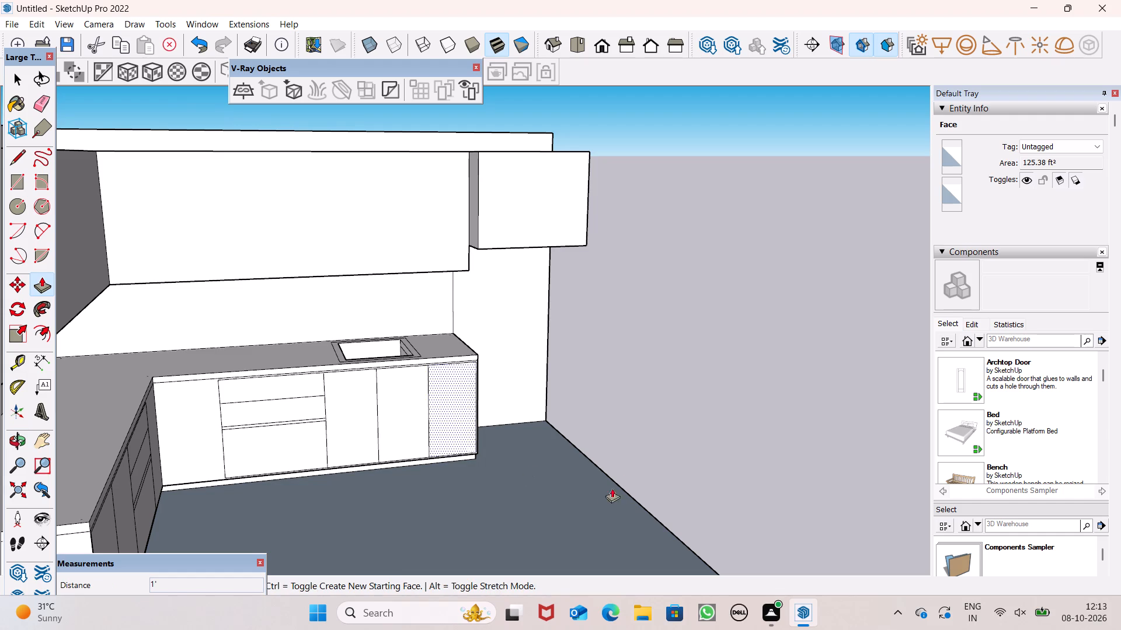
pyautogui.moveTo(1041, 503); pyautogui.dragTo(1035, 485, button='middle')
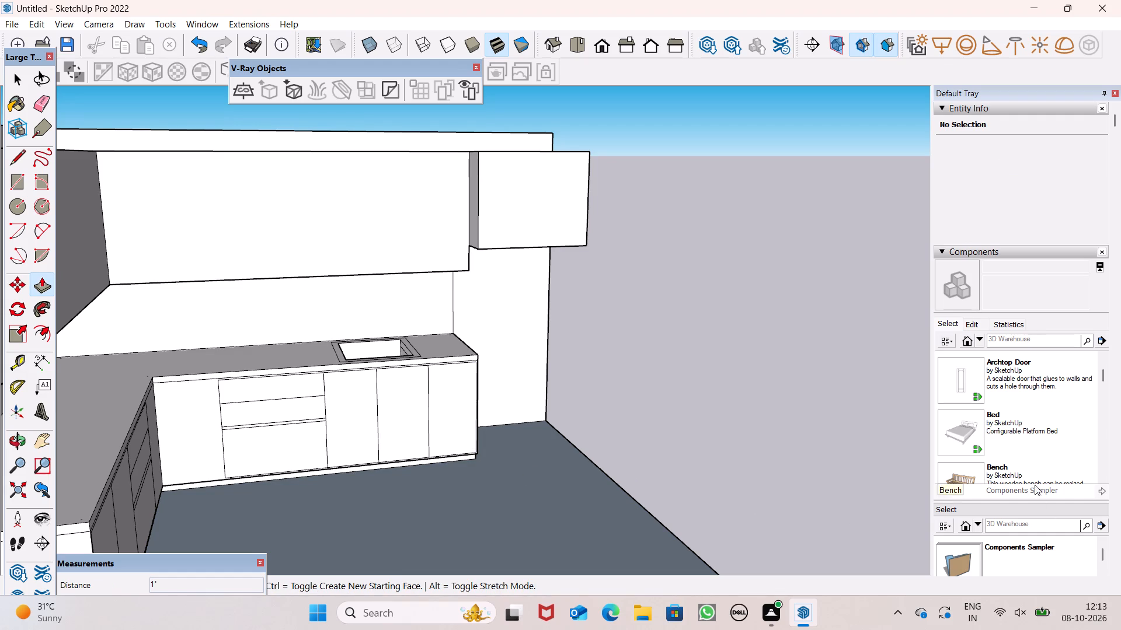
pyautogui.moveTo(1035, 485); pyautogui.dragTo(682, 192, button='middle')
pyautogui.scroll(1, 682, 192)
pyautogui.scroll(-3, 568, 295)
pyautogui.moveTo(650, 352); pyautogui.dragTo(408, 255, button='middle')
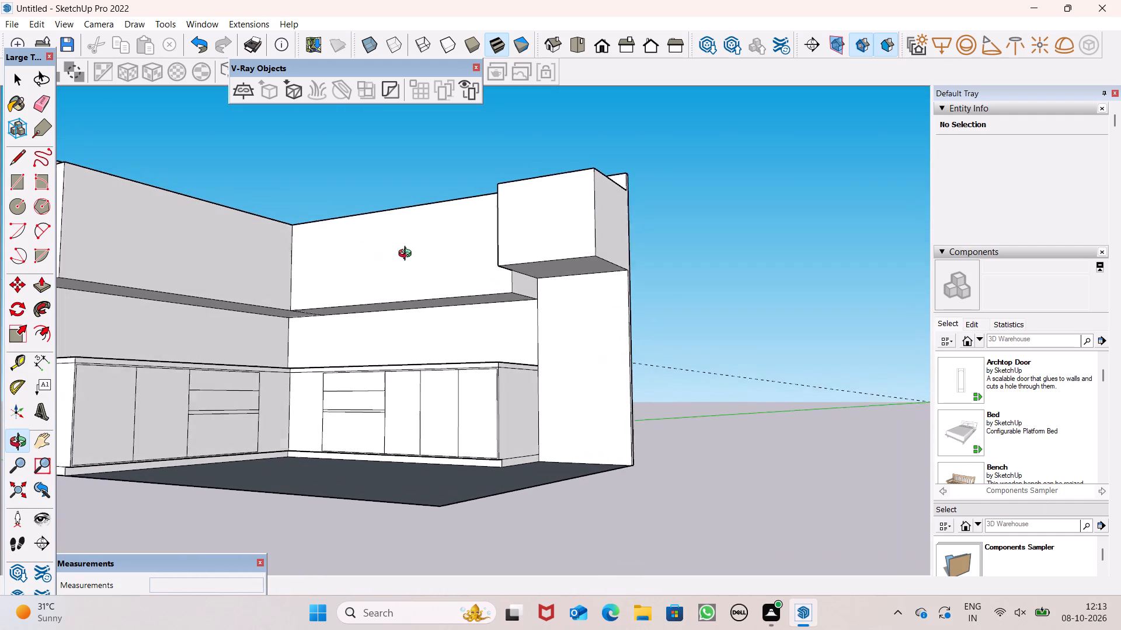
pyautogui.moveTo(408, 255); pyautogui.dragTo(413, 255, button='middle')
pyautogui.scroll(5, 570, 330)
pyautogui.scroll(-4, 576, 309)
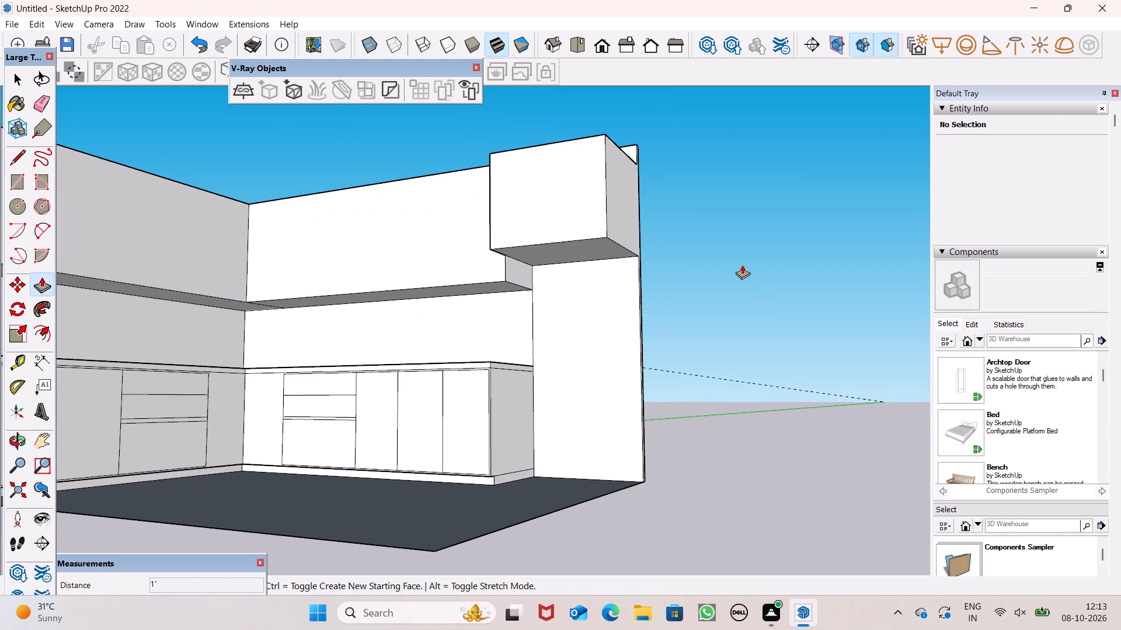
pyautogui.scroll(-1, 737, 277)
pyautogui.moveTo(749, 332); pyautogui.dragTo(750, 332, button='middle')
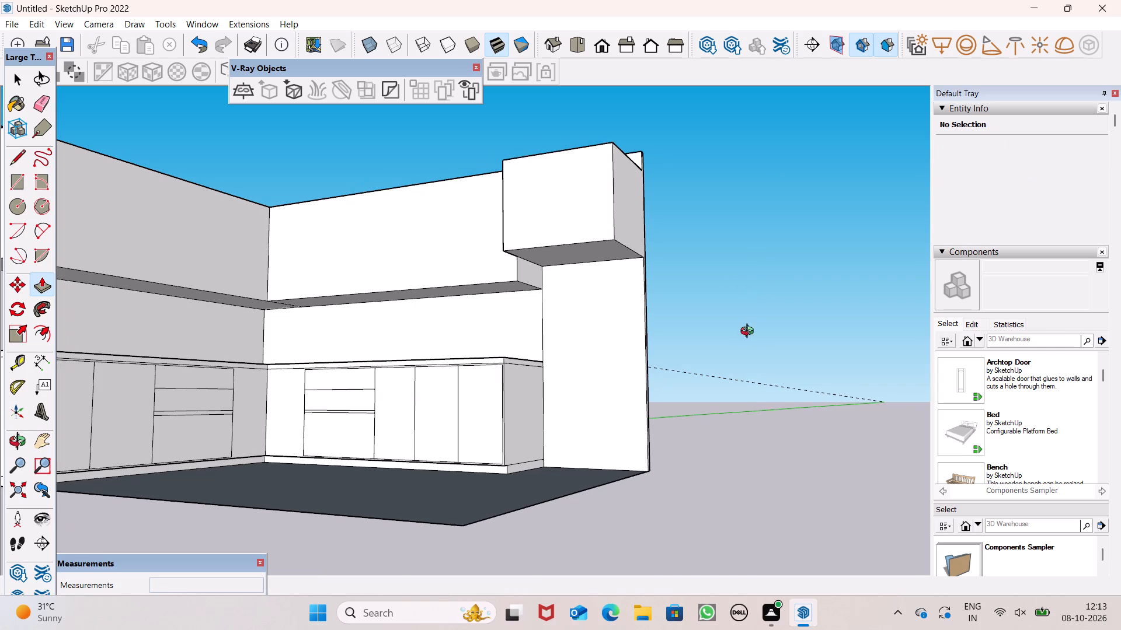
pyautogui.moveTo(750, 332); pyautogui.dragTo(653, 421, button='middle')
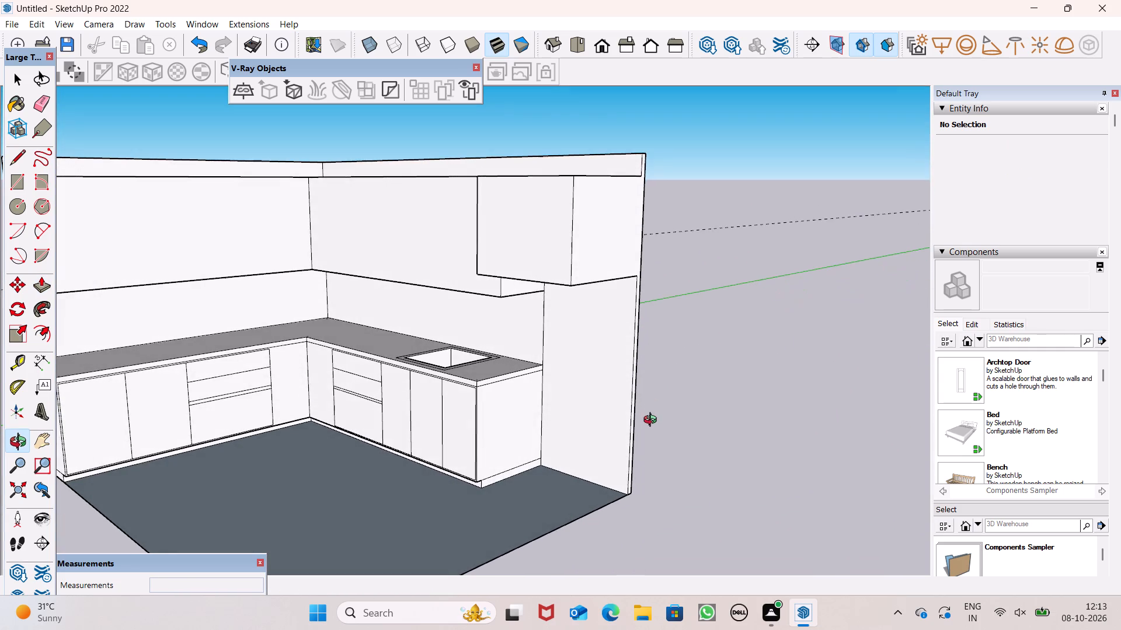
pyautogui.moveTo(653, 421); pyautogui.dragTo(775, 306, button='middle')
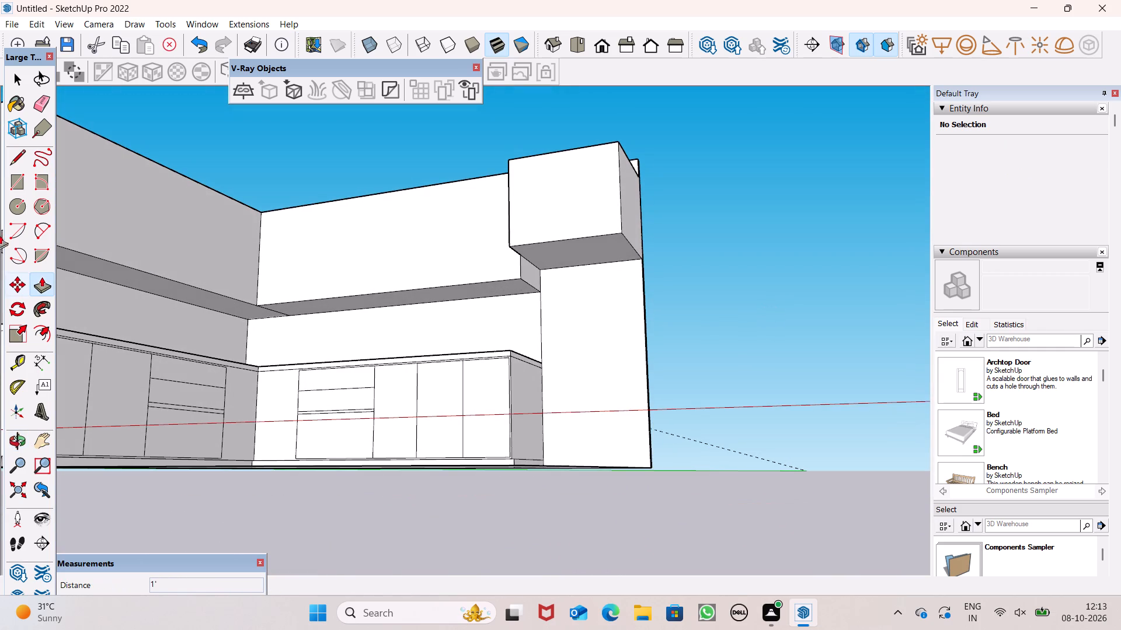
# Draw a vertical line about 2'5" long from the sink-side upper cabinet's lower front corner down to the countertop's end edge.
pyautogui.click(17, 156)
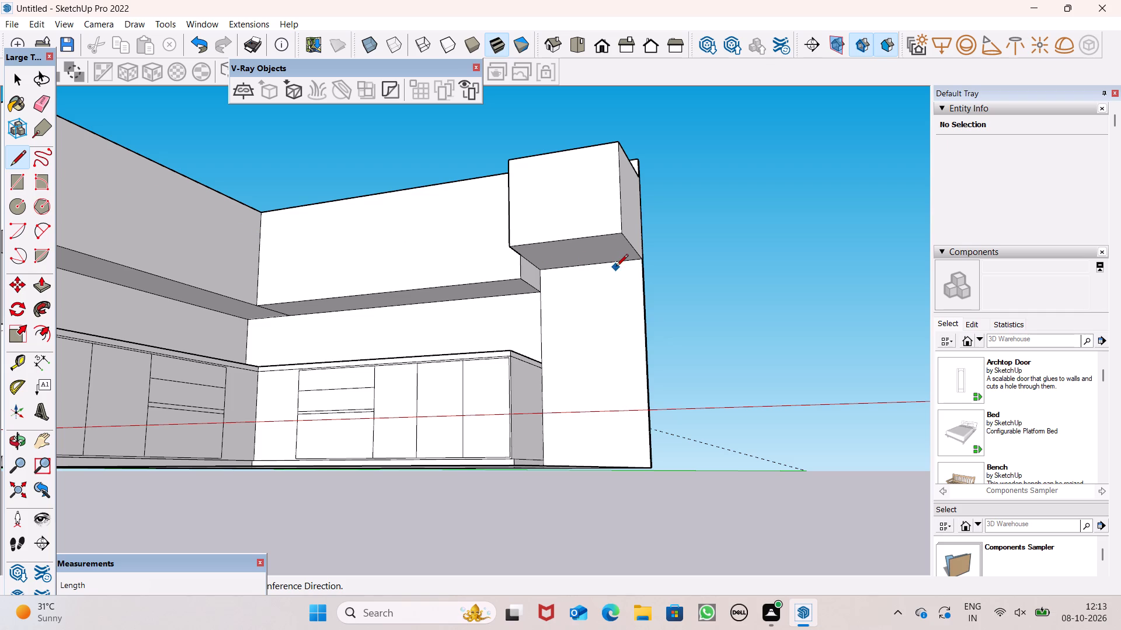
pyautogui.press('space')
pyautogui.scroll(-3, 546, 349)
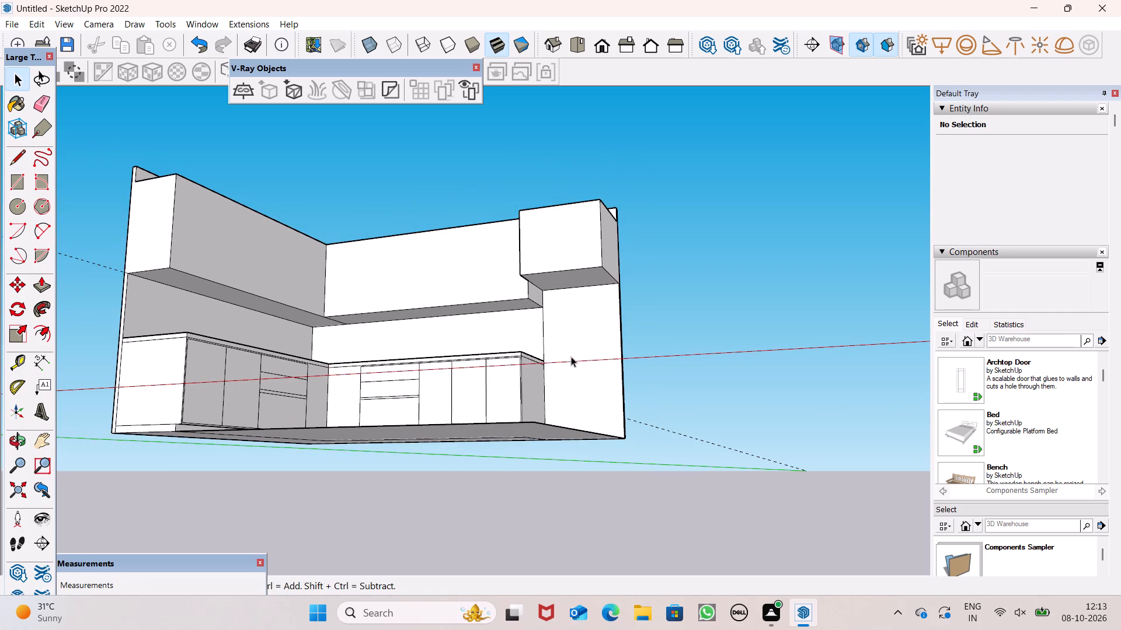
pyautogui.scroll(-1, 571, 356)
pyautogui.moveTo(577, 357); pyautogui.dragTo(778, 629, button='middle')
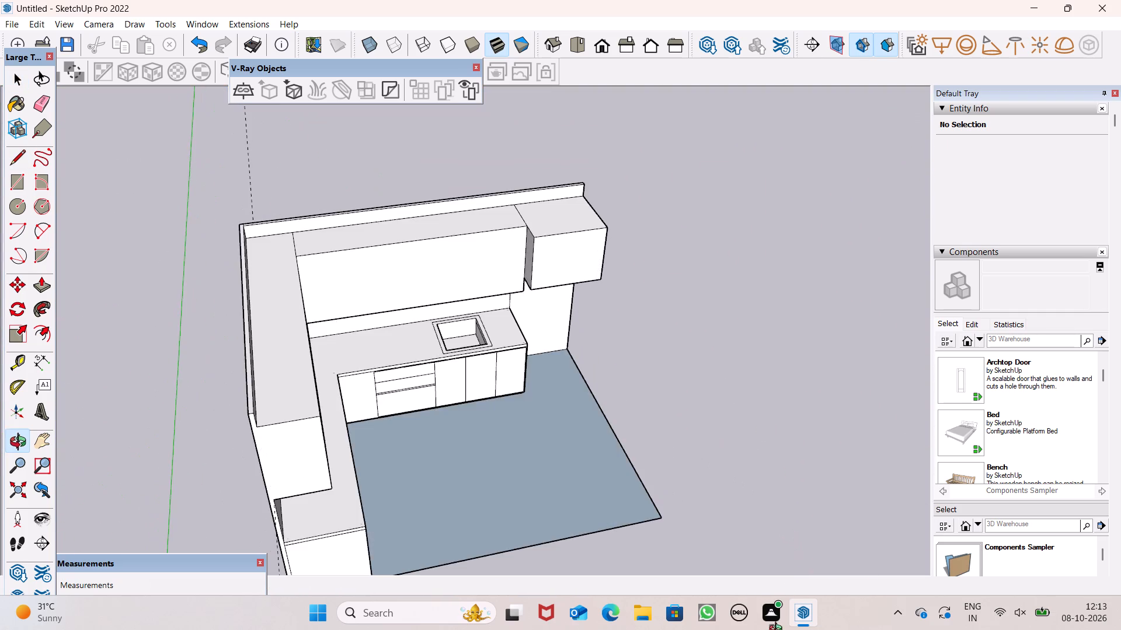
pyautogui.moveTo(778, 629); pyautogui.dragTo(379, 418, button='middle')
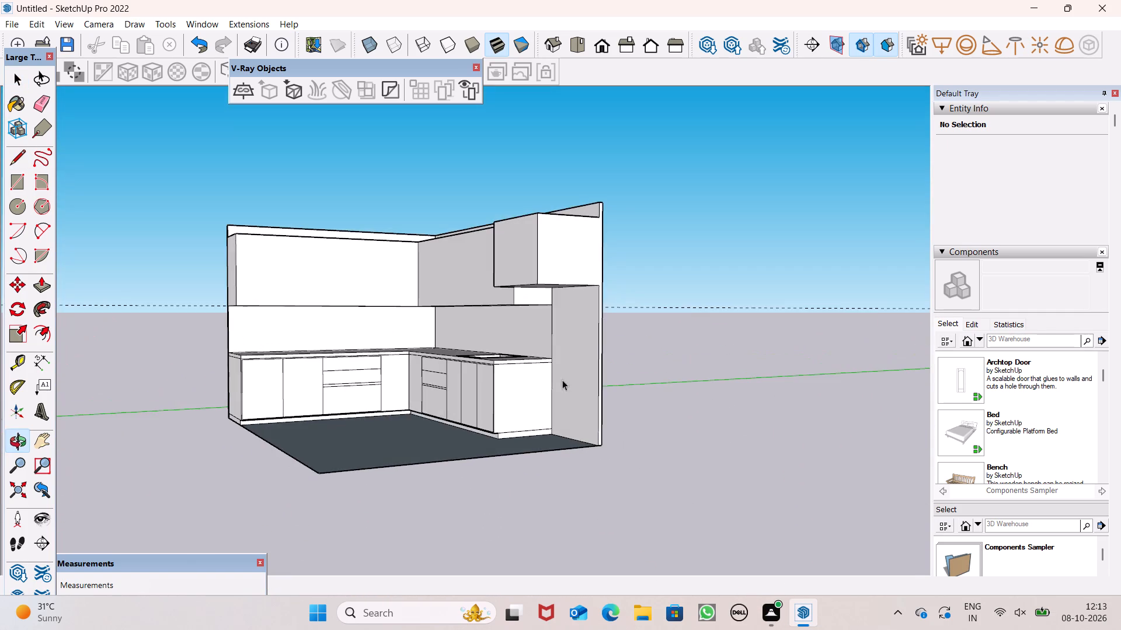
pyautogui.scroll(6, 595, 345)
pyautogui.moveTo(466, 437); pyautogui.dragTo(329, 532, button='middle')
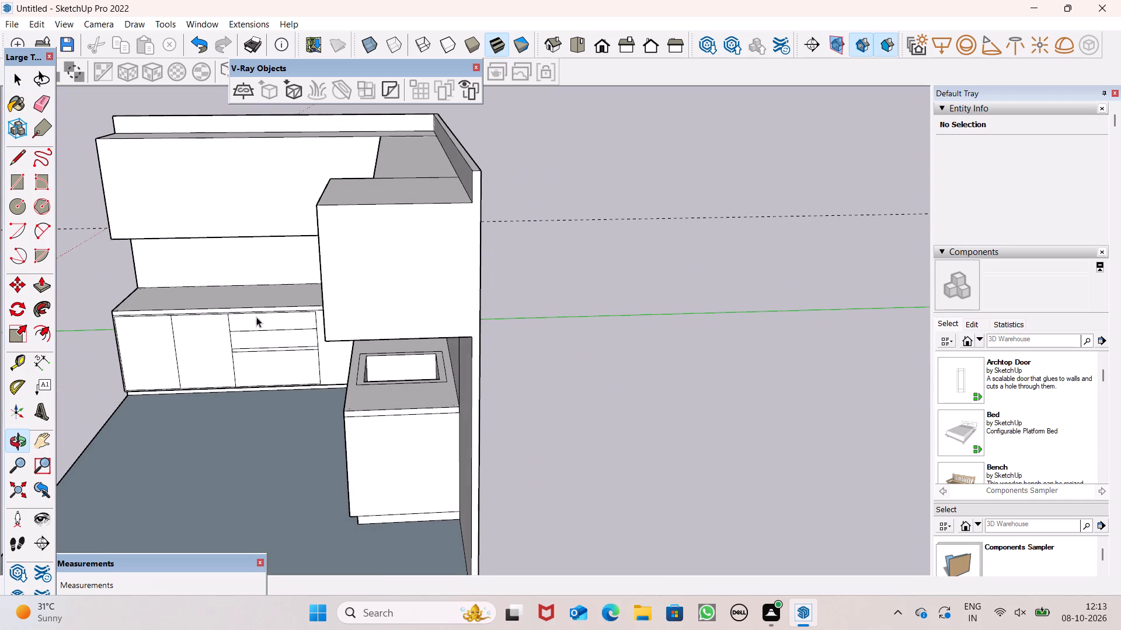
pyautogui.click(12, 163)
pyautogui.scroll(3, 358, 370)
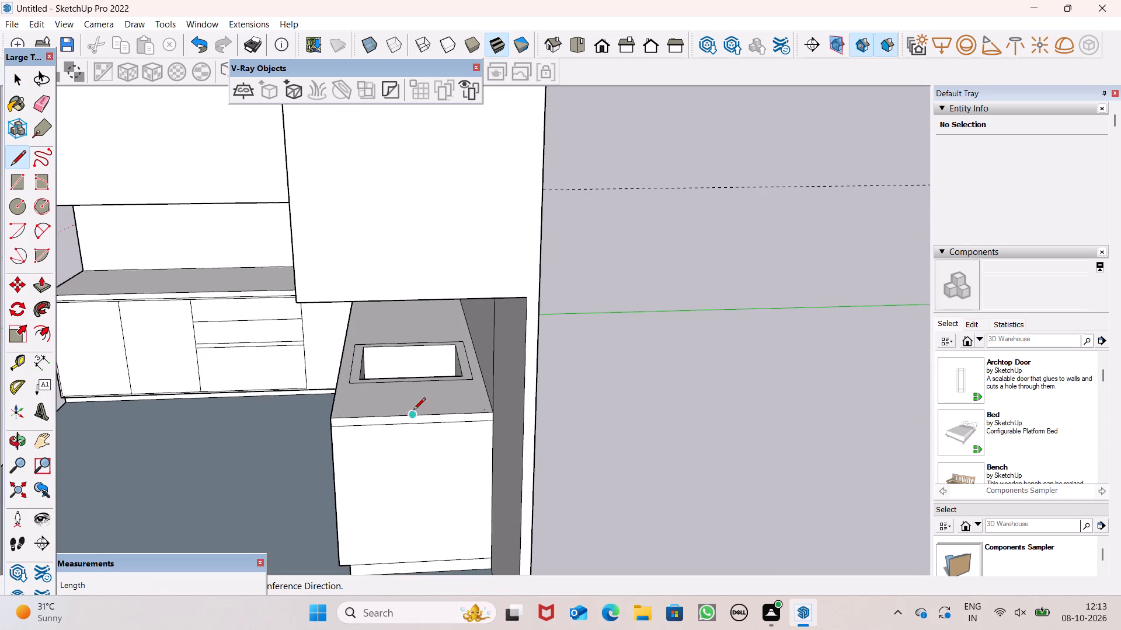
pyautogui.moveTo(428, 406); pyautogui.dragTo(461, 324, button='middle')
pyautogui.moveTo(419, 199); pyautogui.dragTo(419, 205)
pyautogui.click(422, 330)
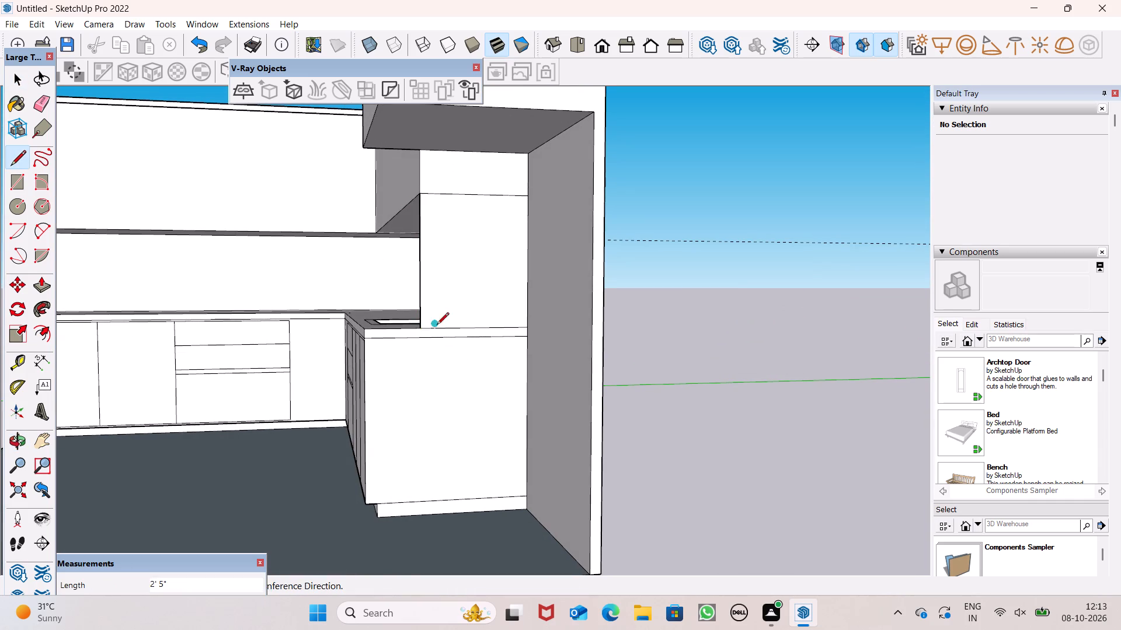
pyautogui.moveTo(445, 340); pyautogui.dragTo(747, 480, button='middle')
pyautogui.moveTo(716, 436); pyautogui.dragTo(888, 467, button='middle')
pyautogui.scroll(1, 879, 474)
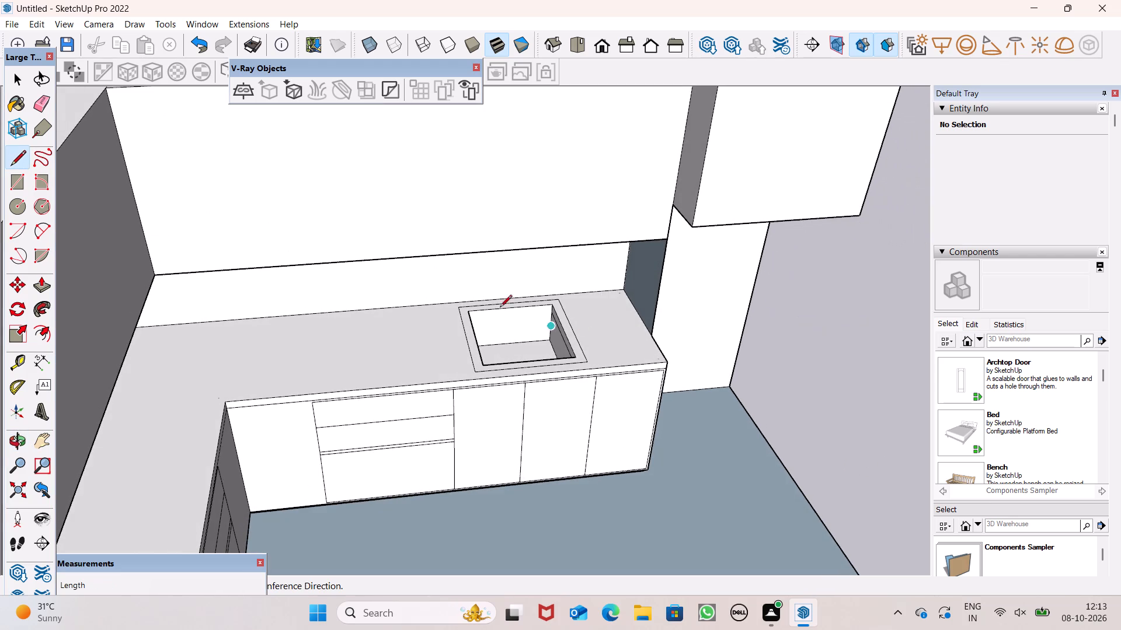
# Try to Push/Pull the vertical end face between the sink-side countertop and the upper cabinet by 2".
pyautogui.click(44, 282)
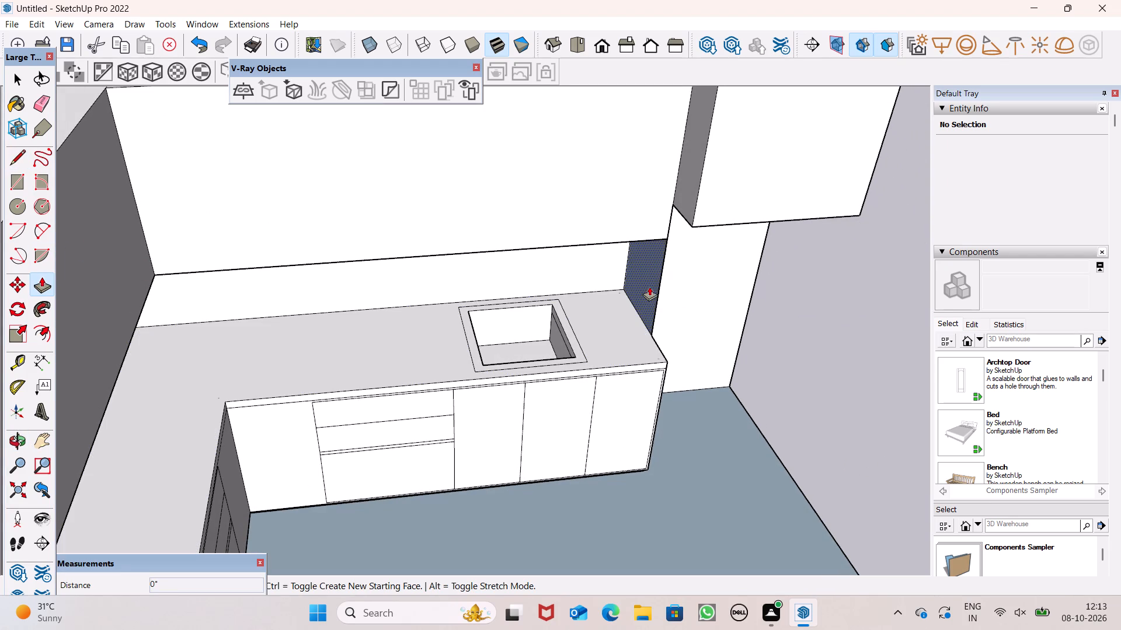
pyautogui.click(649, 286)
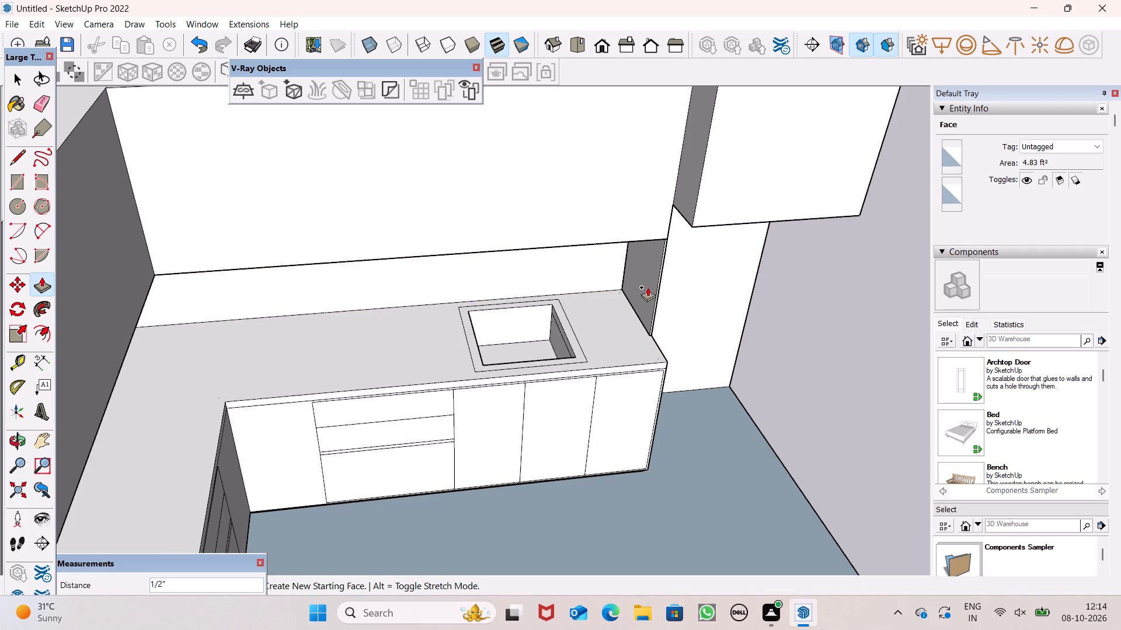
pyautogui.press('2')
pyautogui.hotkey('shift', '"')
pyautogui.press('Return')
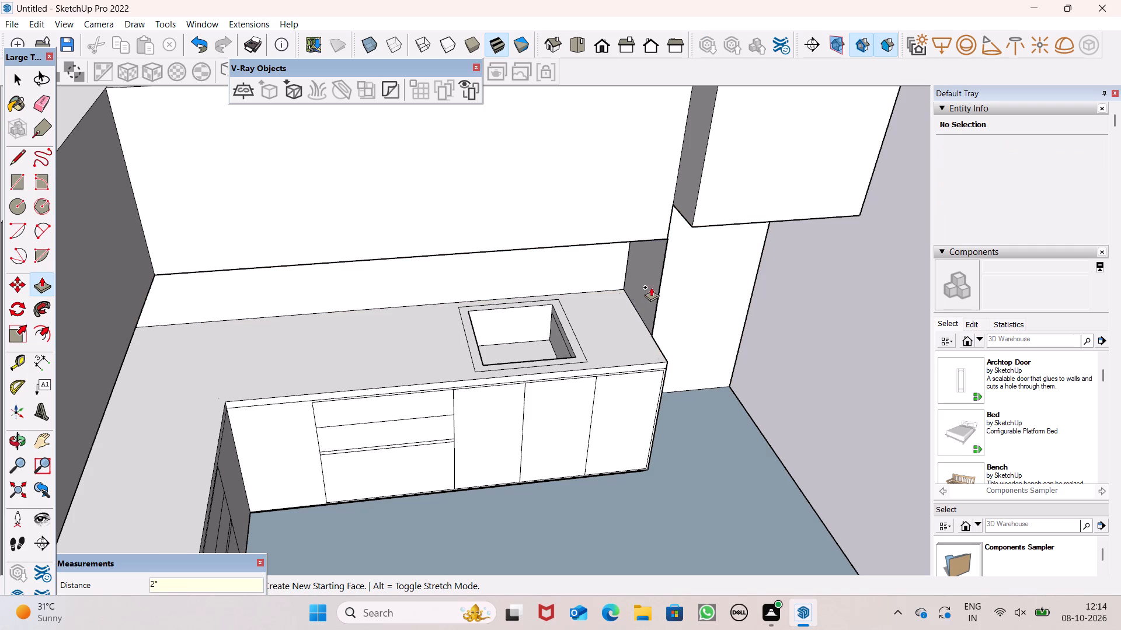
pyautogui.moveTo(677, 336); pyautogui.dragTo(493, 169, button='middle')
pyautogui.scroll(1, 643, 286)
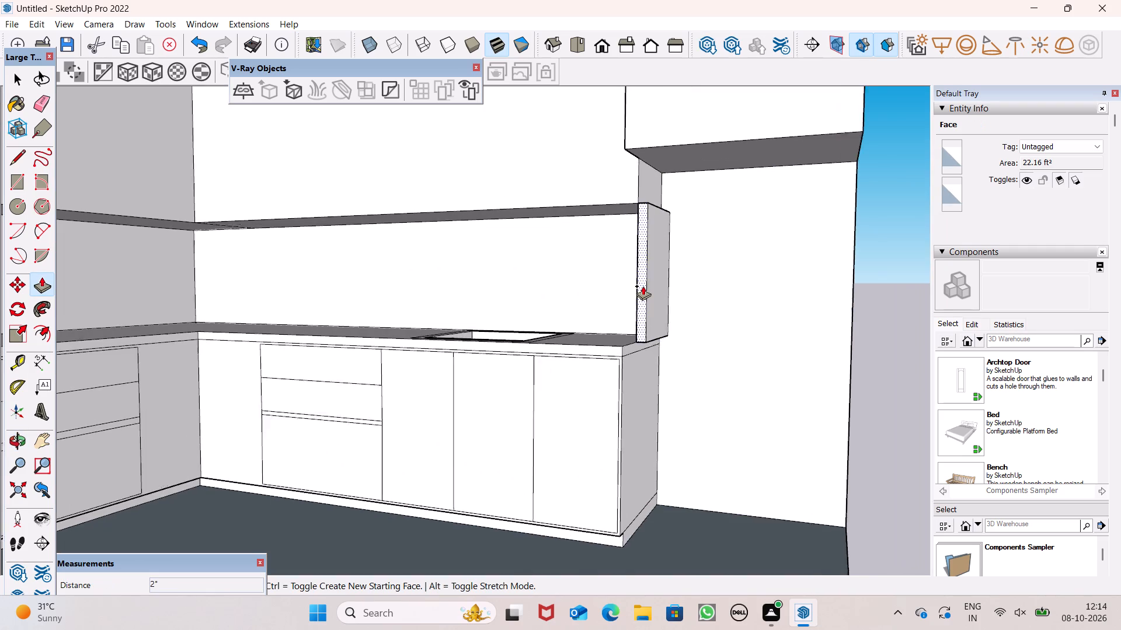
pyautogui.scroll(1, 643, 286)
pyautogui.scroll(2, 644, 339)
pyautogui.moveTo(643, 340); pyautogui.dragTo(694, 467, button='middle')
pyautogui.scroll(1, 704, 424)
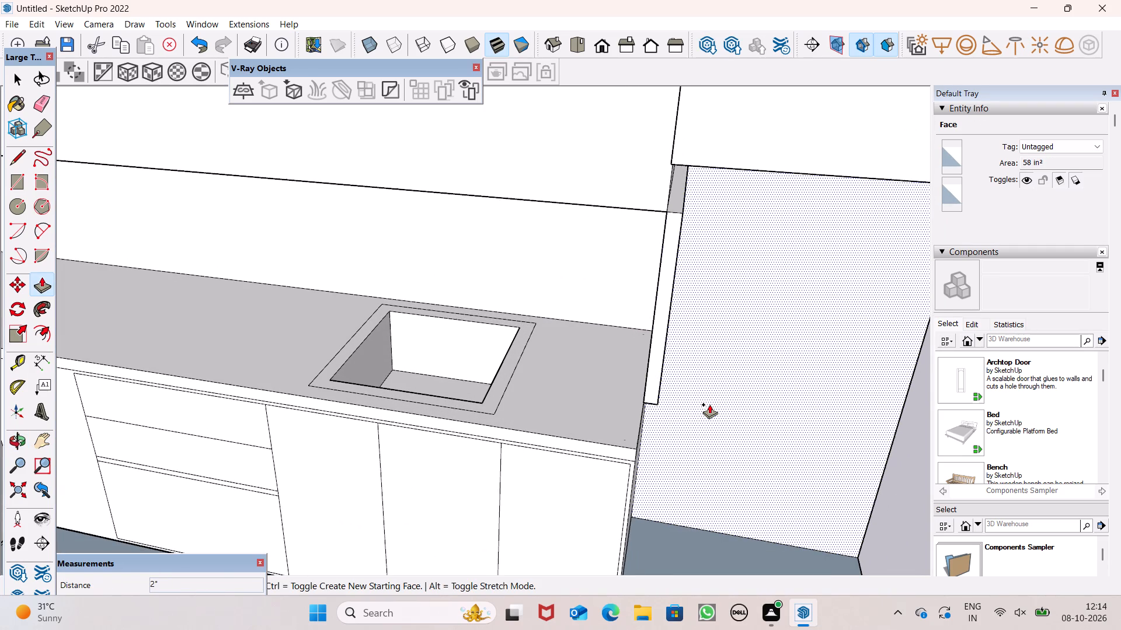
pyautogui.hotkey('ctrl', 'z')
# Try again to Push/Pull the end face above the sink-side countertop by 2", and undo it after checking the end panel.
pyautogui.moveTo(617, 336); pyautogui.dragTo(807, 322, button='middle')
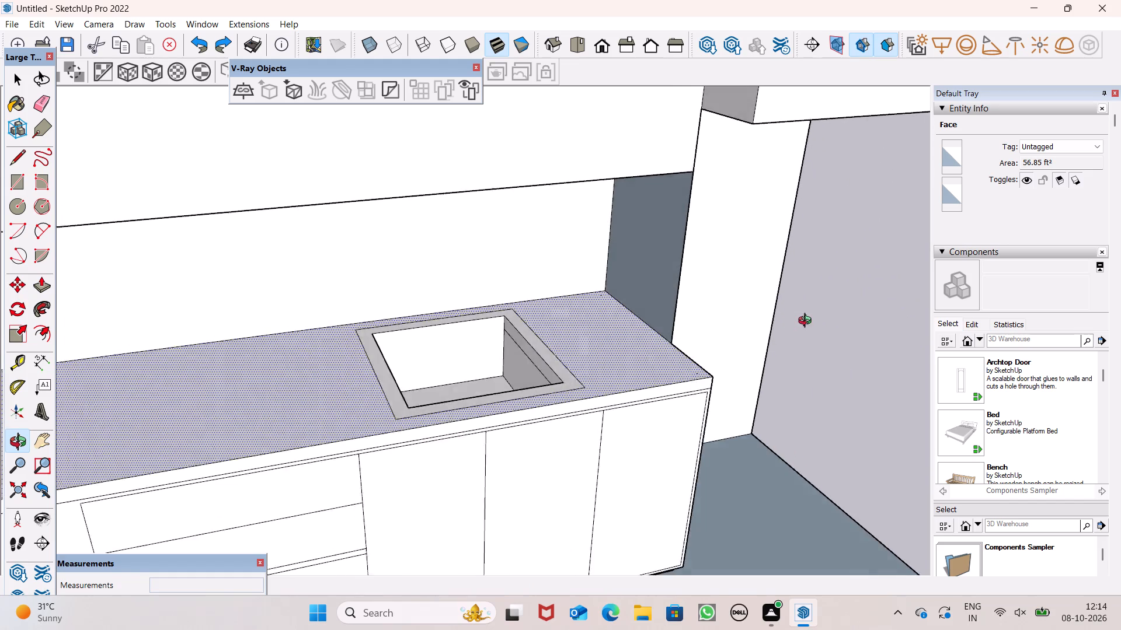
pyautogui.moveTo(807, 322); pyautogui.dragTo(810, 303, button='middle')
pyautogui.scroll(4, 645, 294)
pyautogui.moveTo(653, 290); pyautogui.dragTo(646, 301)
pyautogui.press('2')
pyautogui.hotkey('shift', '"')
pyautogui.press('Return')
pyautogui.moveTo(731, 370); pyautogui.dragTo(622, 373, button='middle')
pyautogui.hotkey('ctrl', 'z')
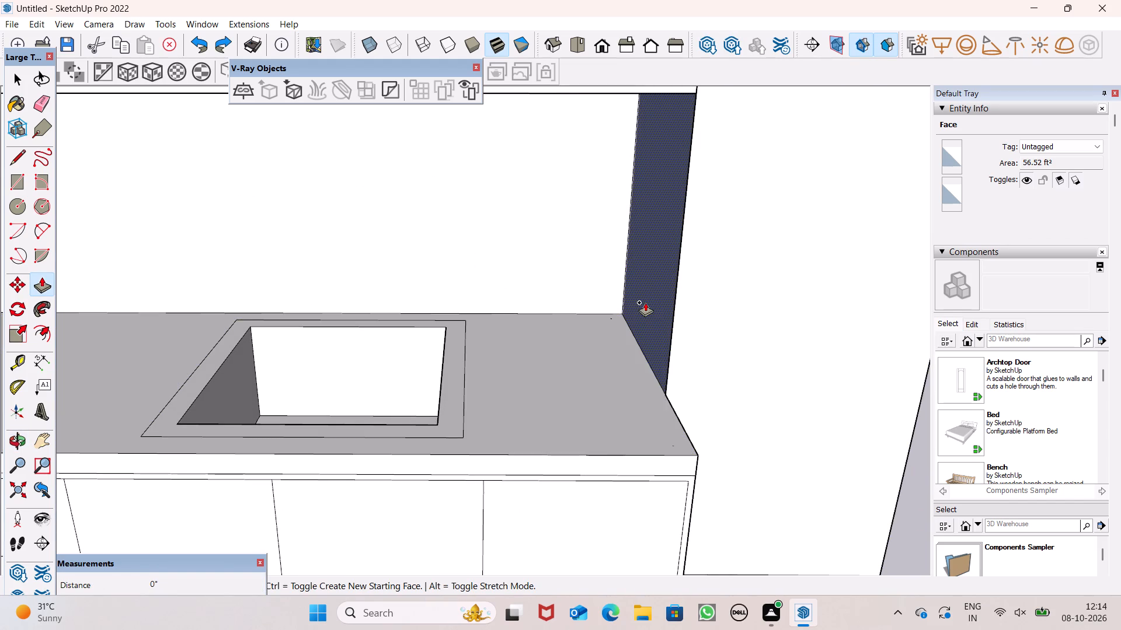
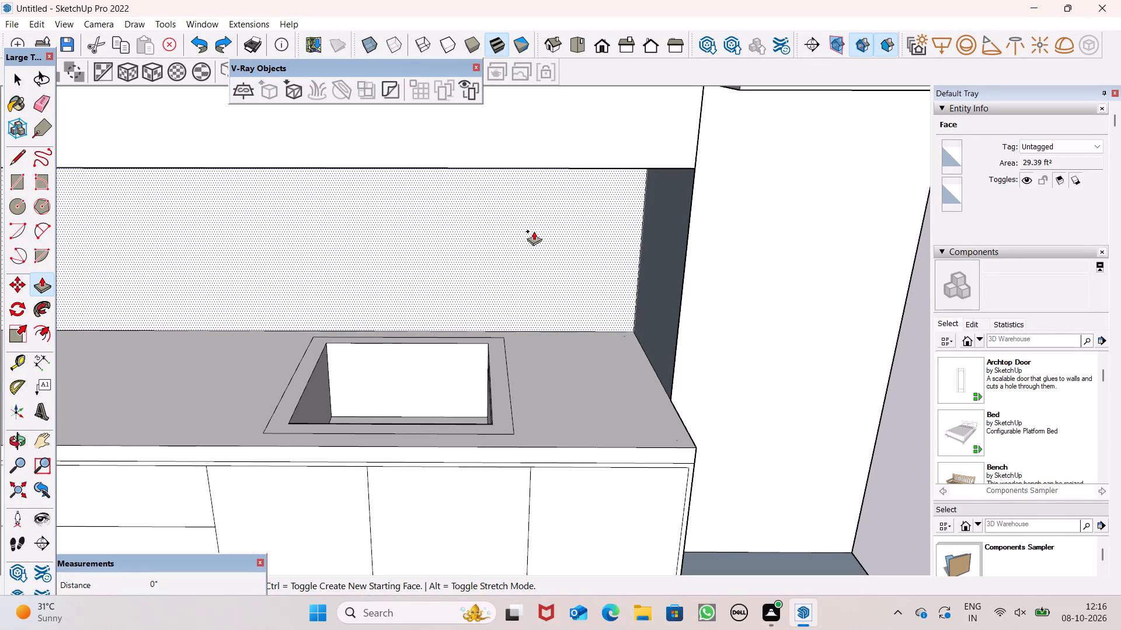
# Draw a circle with a radius of about 11/16" on the sink's rear rim, near the middle between the basin and the backsplash.
pyautogui.scroll(-2, 460, 273)
pyautogui.scroll(-5, 476, 332)
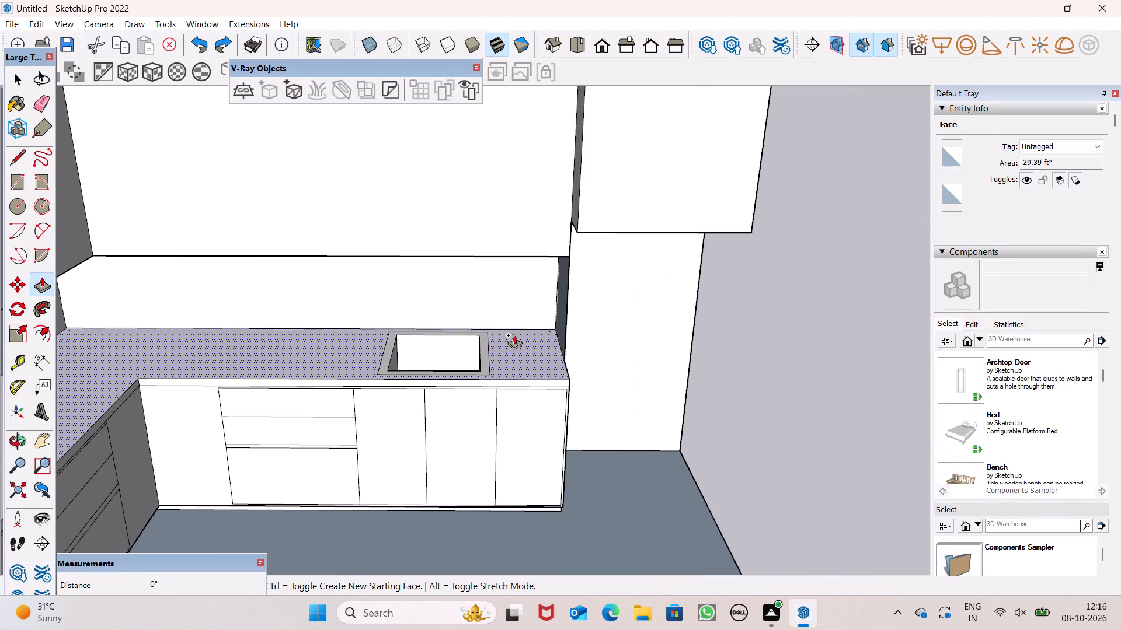
pyautogui.press('space')
pyautogui.scroll(-2, 570, 300)
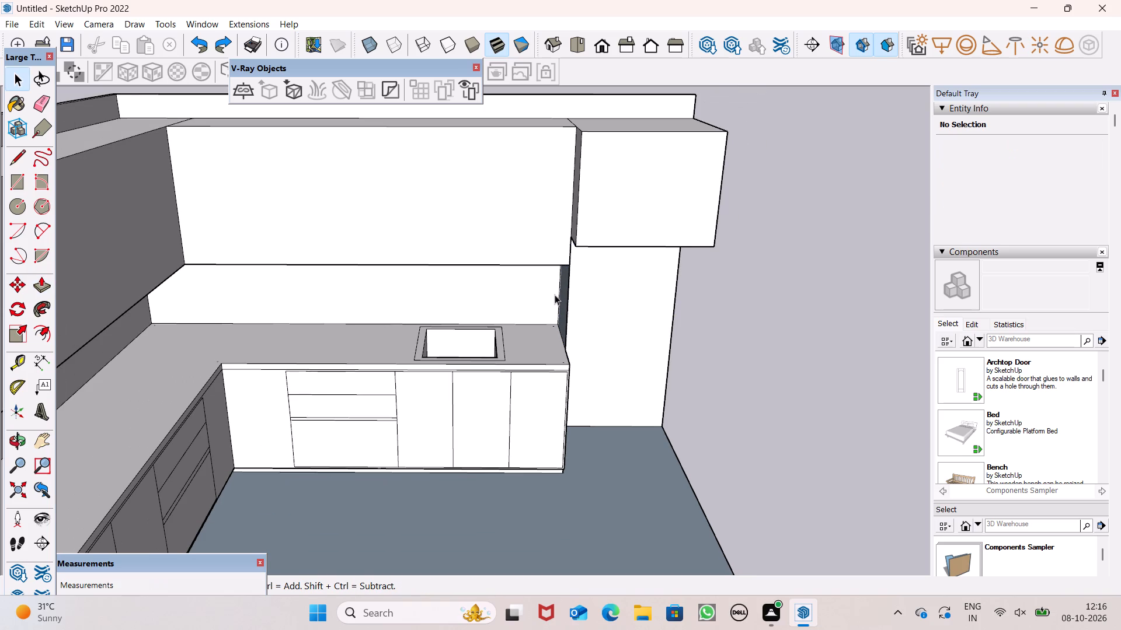
pyautogui.scroll(6, 570, 265)
pyautogui.moveTo(492, 297); pyautogui.dragTo(478, 311, button='middle')
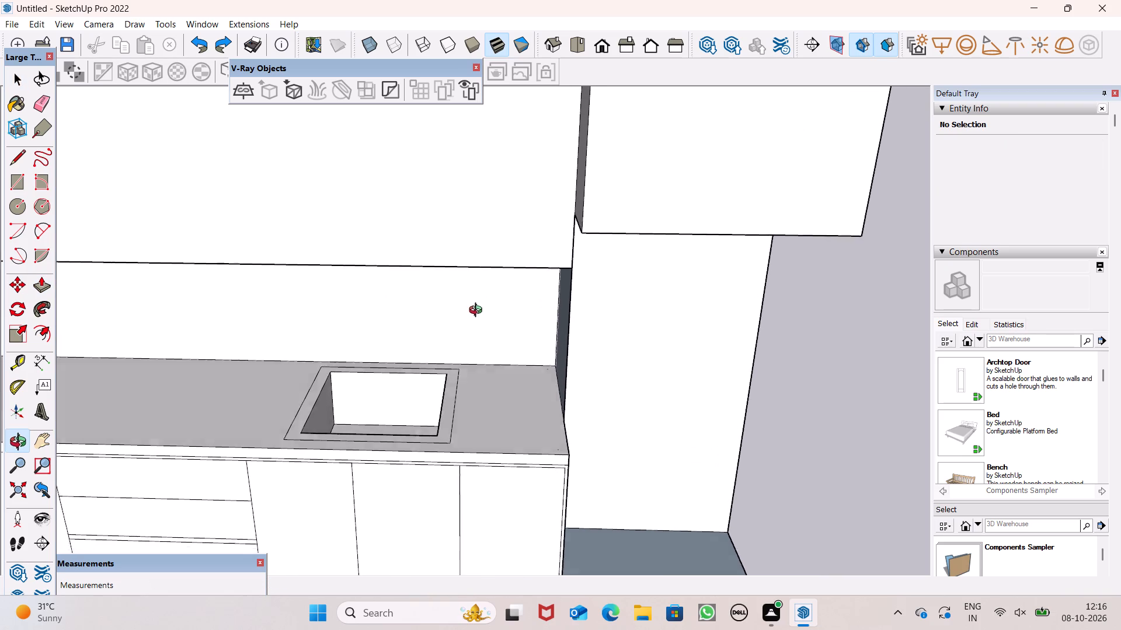
pyautogui.moveTo(478, 311); pyautogui.dragTo(468, 341, button='middle')
pyautogui.scroll(3, 382, 327)
pyautogui.scroll(1, 385, 391)
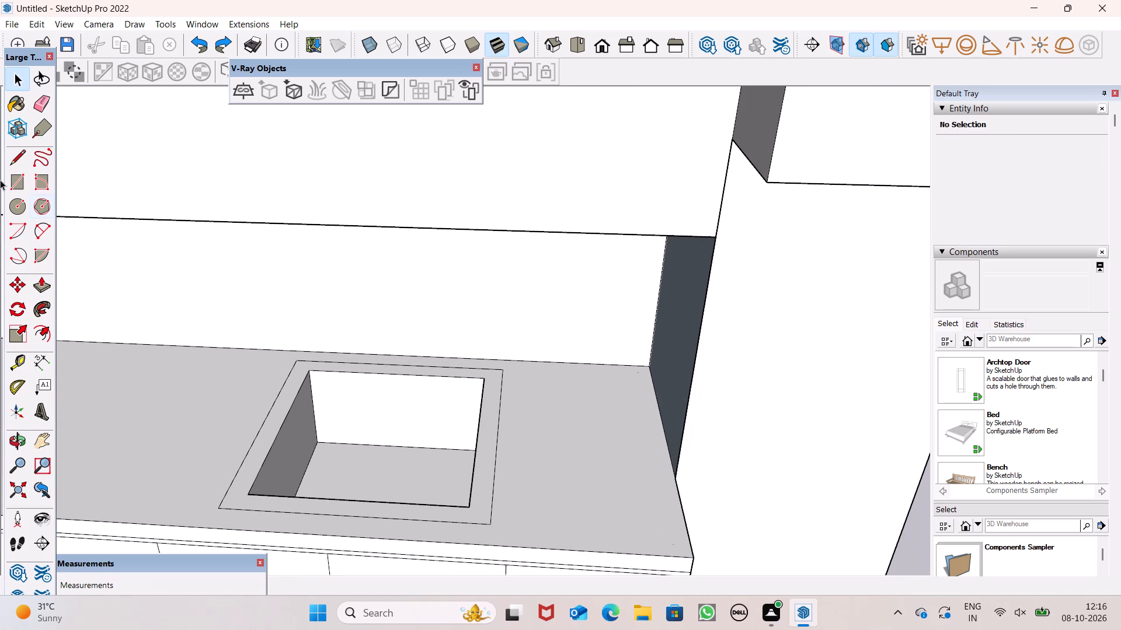
pyautogui.click(16, 158)
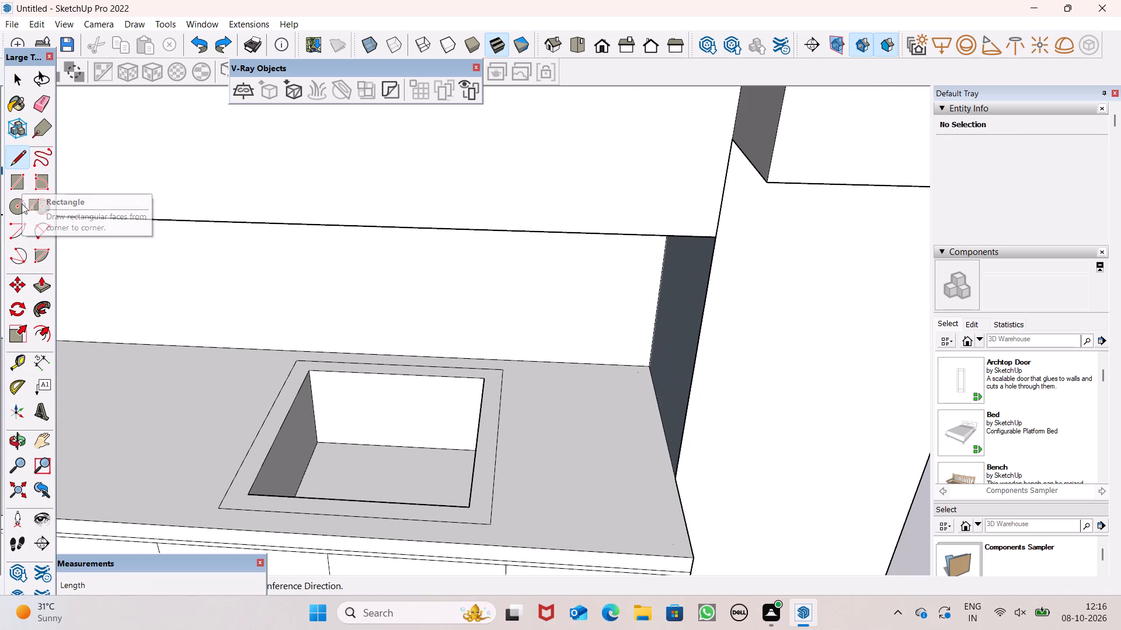
pyautogui.click(17, 210)
pyautogui.scroll(4, 325, 345)
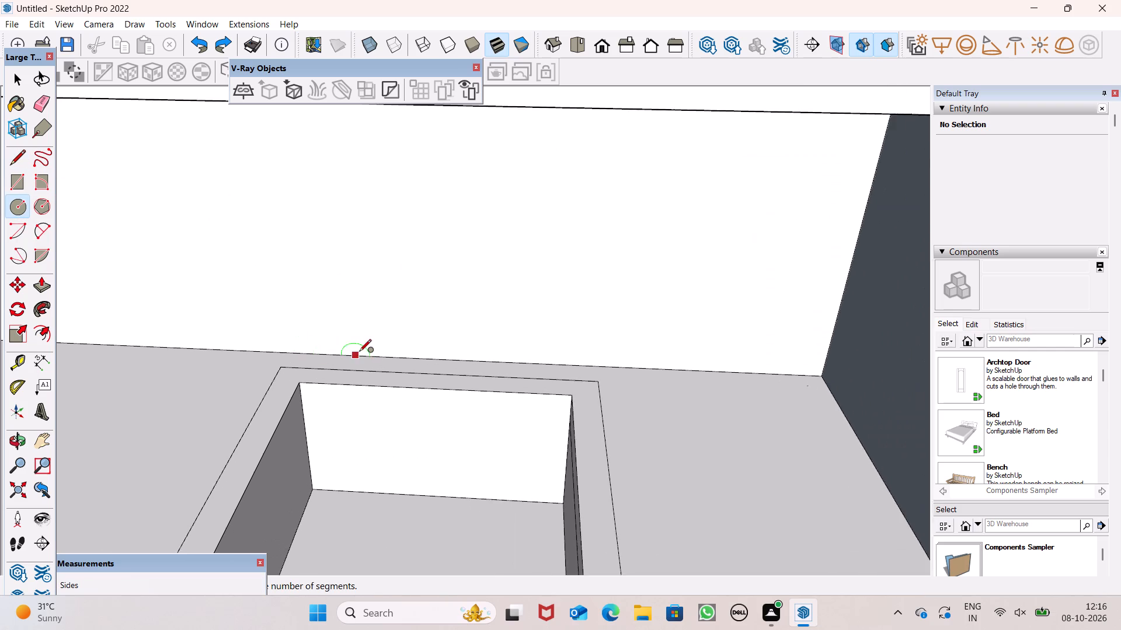
pyautogui.scroll(-3, 361, 353)
pyautogui.moveTo(391, 393); pyautogui.dragTo(394, 473, button='middle')
pyautogui.scroll(7, 400, 411)
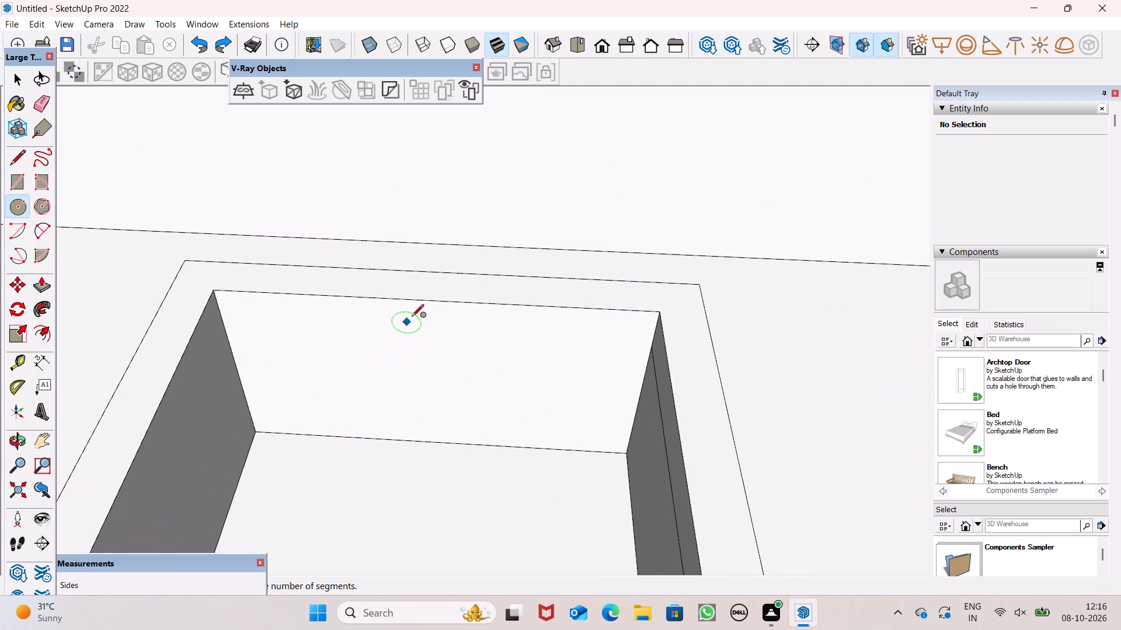
pyautogui.scroll(1, 432, 271)
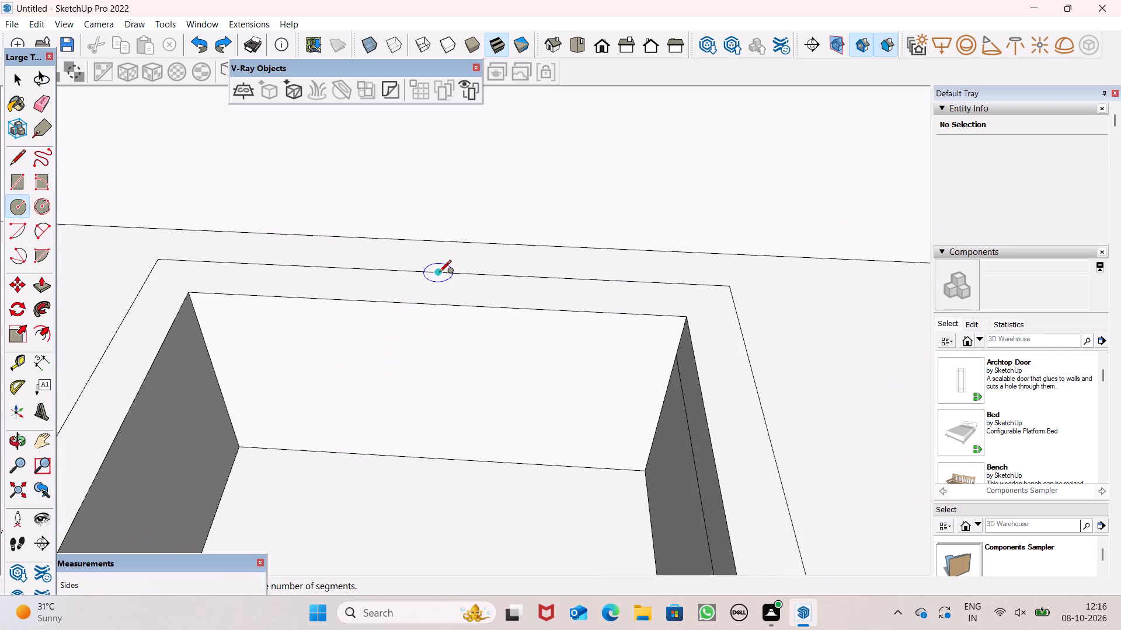
pyautogui.scroll(-1, 449, 260)
pyautogui.moveTo(451, 281); pyautogui.dragTo(454, 298, button='middle')
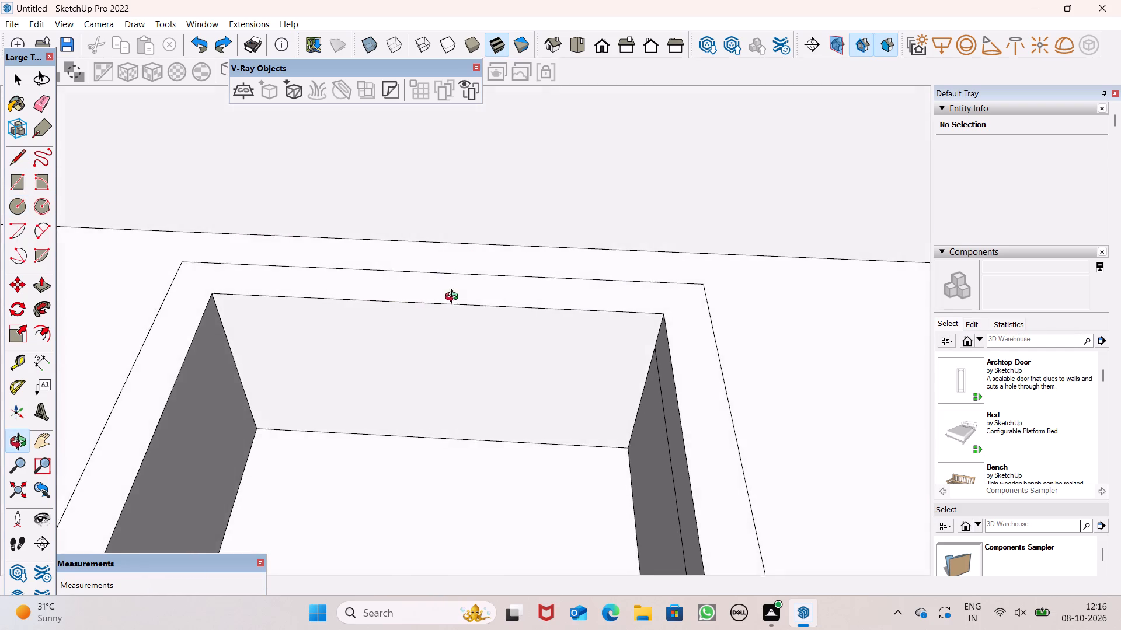
pyautogui.moveTo(454, 298); pyautogui.dragTo(457, 330, button='middle')
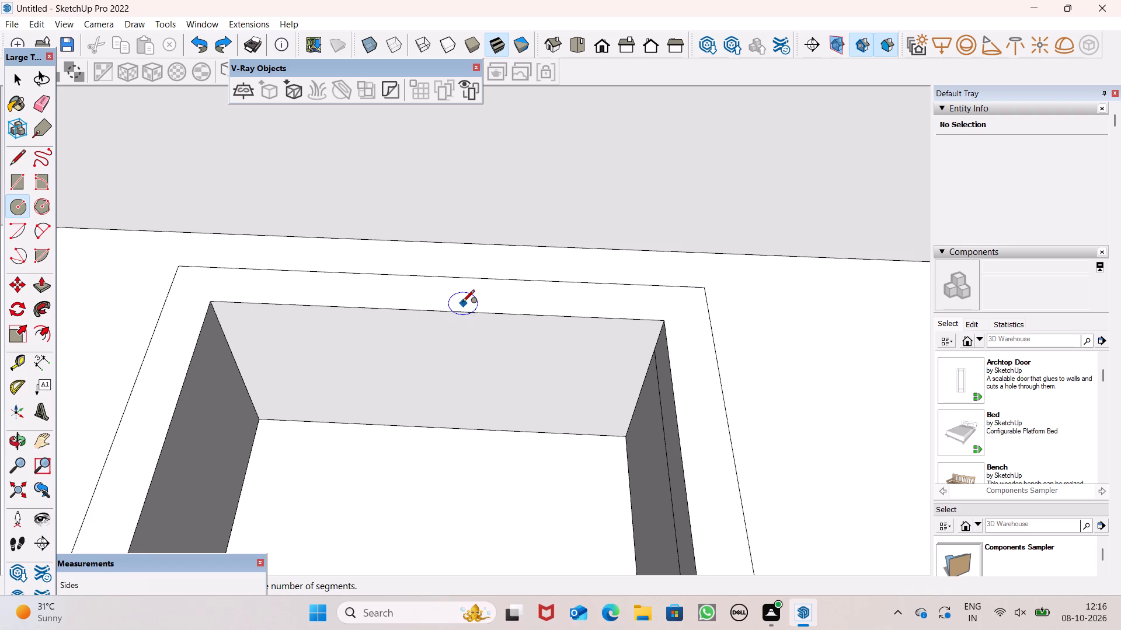
pyautogui.scroll(-1, 462, 303)
pyautogui.scroll(3, 462, 303)
pyautogui.click(421, 286)
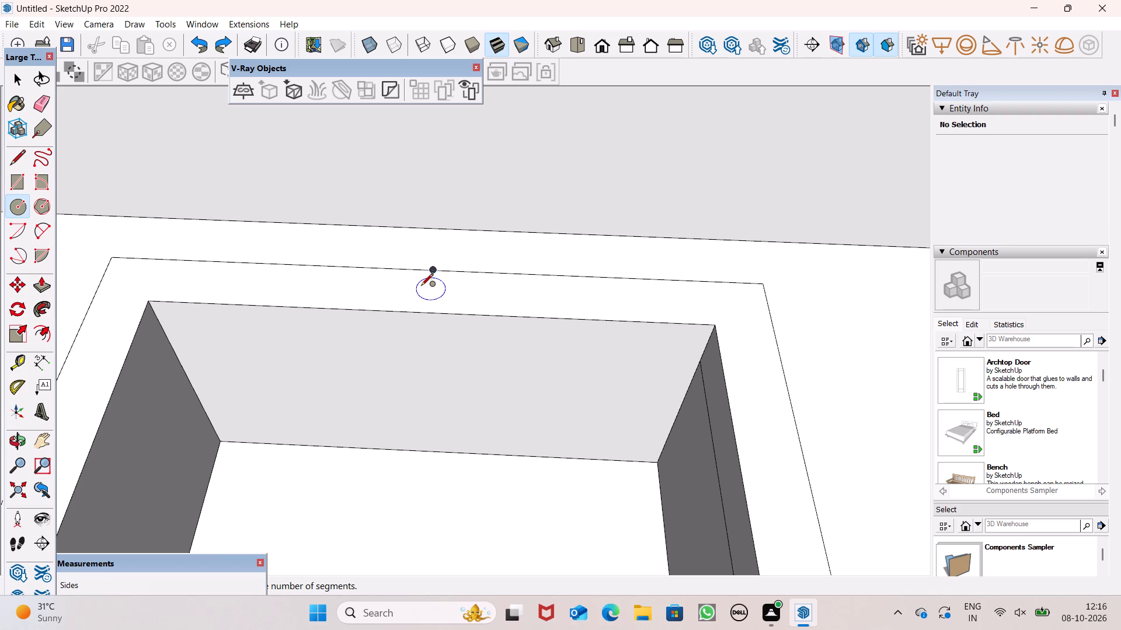
pyautogui.doubleClick(440, 300)
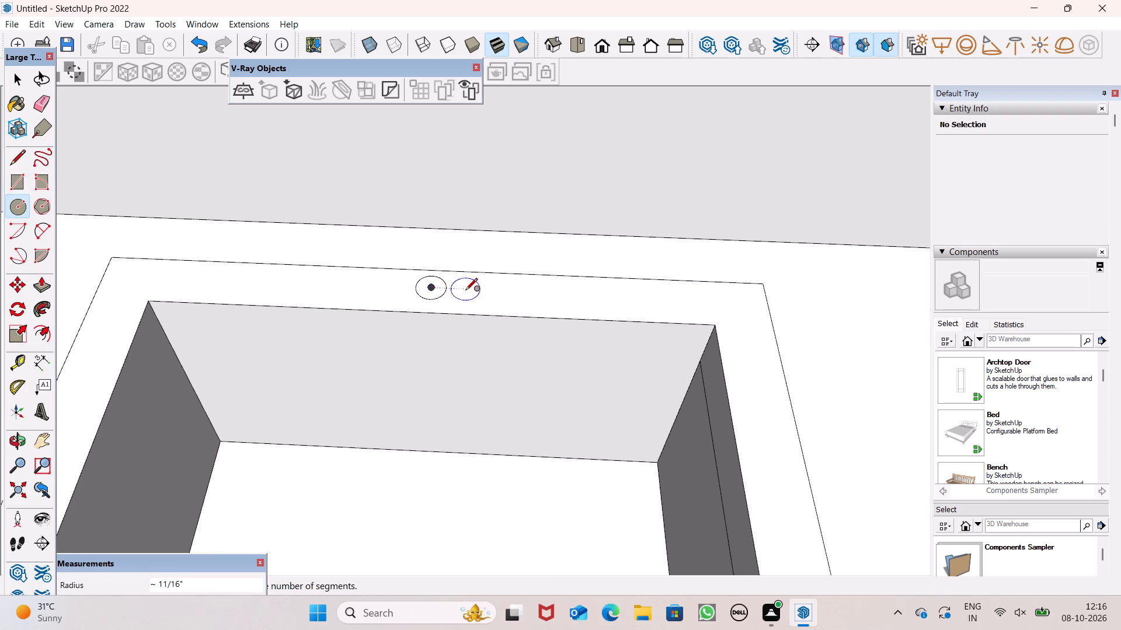
pyautogui.press('space')
# Draw a vertical line about 6 1/2" long upward from the centre of the small circle on the sink rim.
pyautogui.scroll(-2, 481, 272)
pyautogui.scroll(1, 485, 272)
pyautogui.scroll(-1, 485, 272)
pyautogui.scroll(-4, 430, 272)
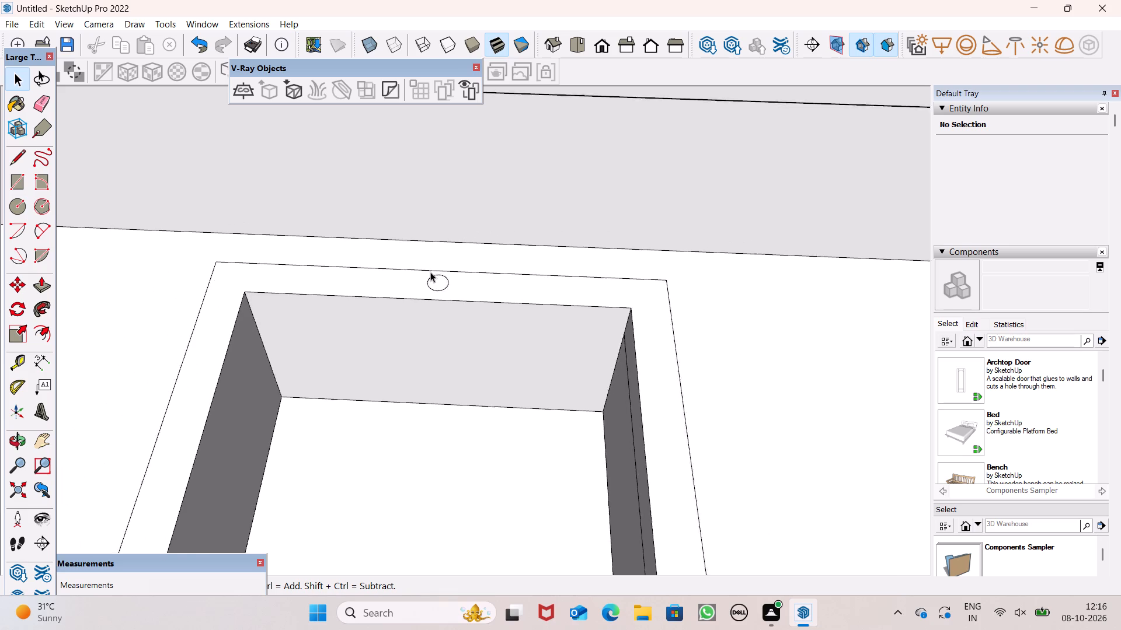
pyautogui.scroll(-6, 430, 272)
pyautogui.scroll(4, 464, 293)
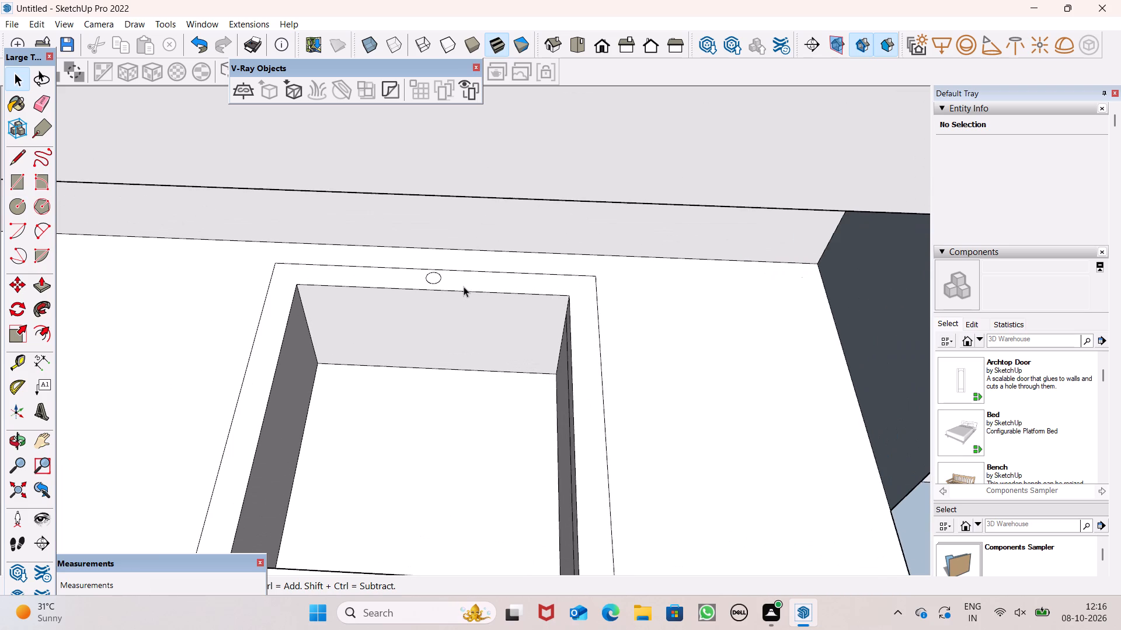
pyautogui.scroll(4, 457, 281)
pyautogui.click(18, 156)
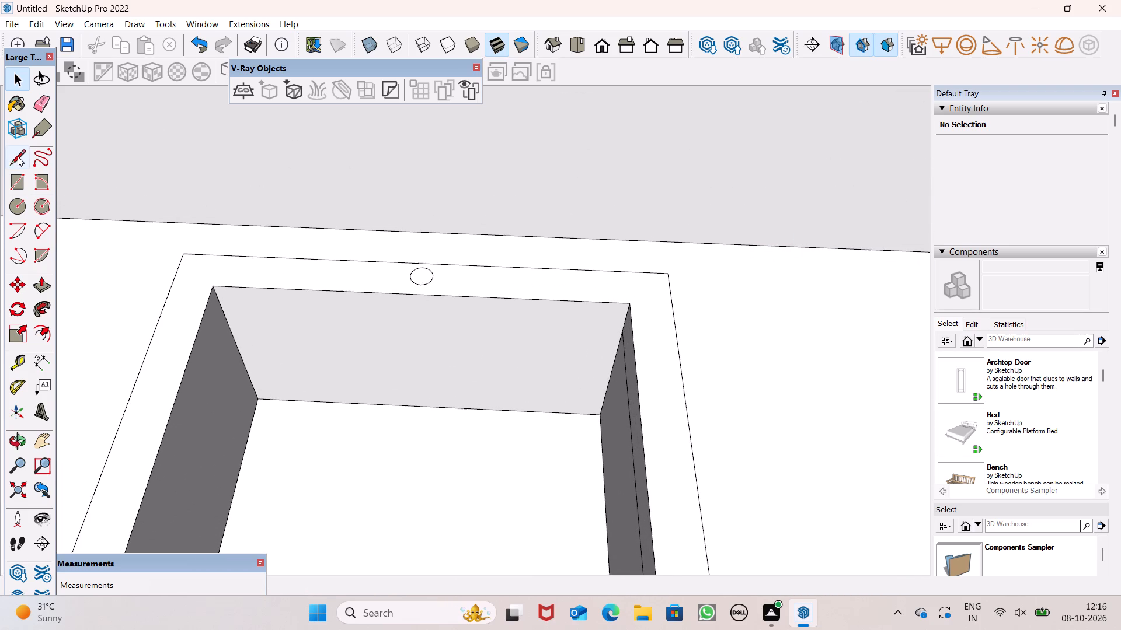
pyautogui.click(423, 274)
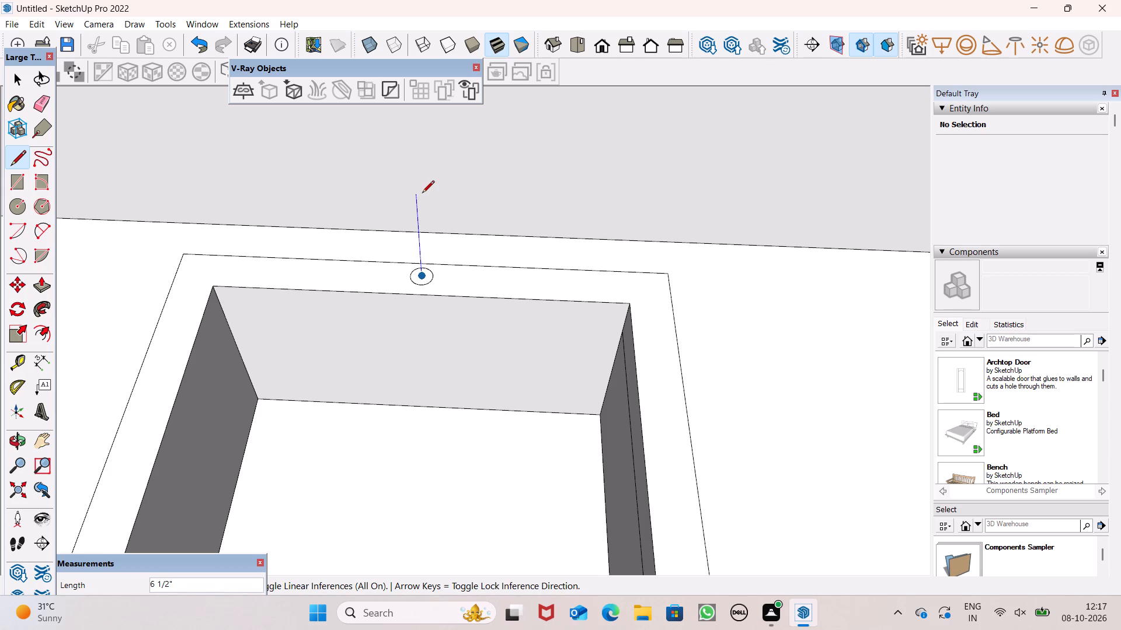
pyautogui.click(422, 194)
pyautogui.moveTo(454, 233); pyautogui.dragTo(459, 113, button='middle')
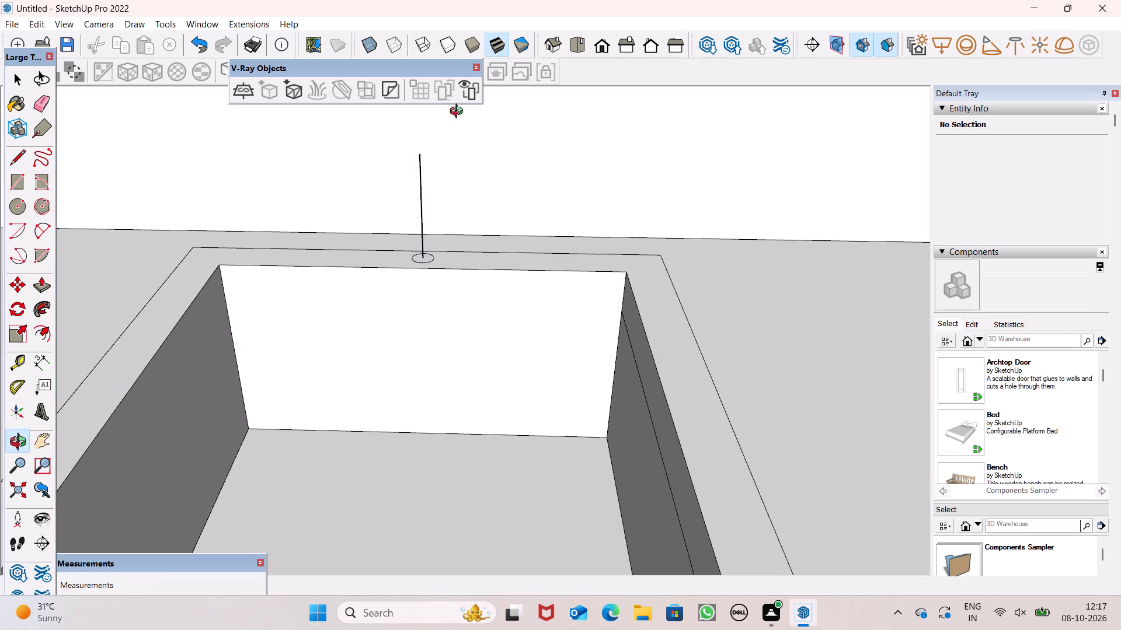
pyautogui.moveTo(459, 113); pyautogui.dragTo(461, 108, button='middle')
pyautogui.scroll(-1, 483, 158)
pyautogui.press('space')
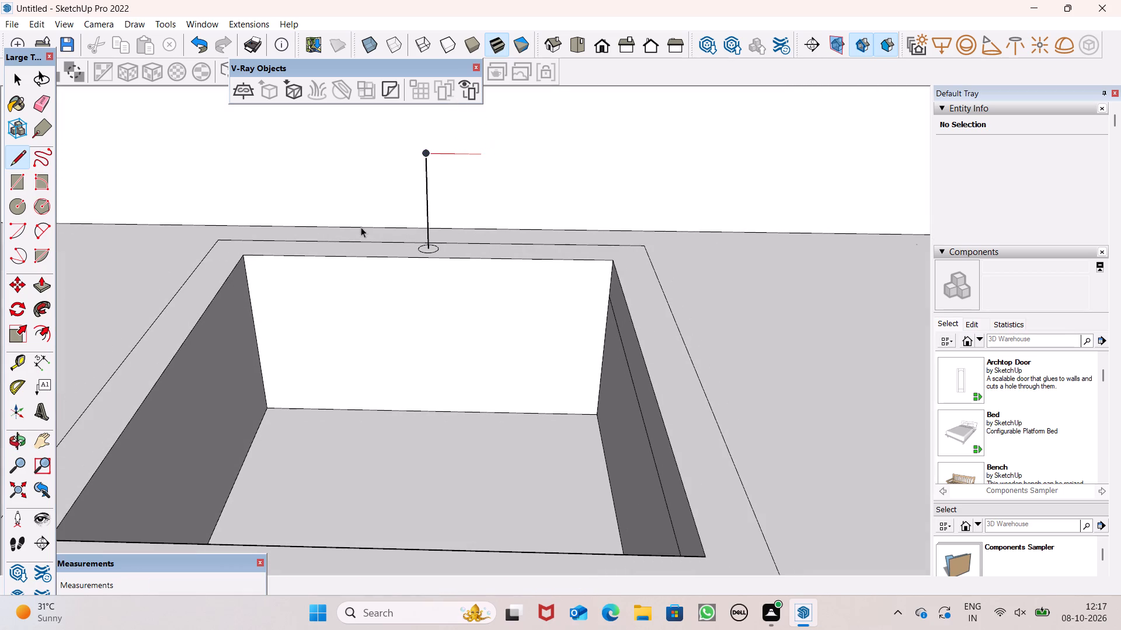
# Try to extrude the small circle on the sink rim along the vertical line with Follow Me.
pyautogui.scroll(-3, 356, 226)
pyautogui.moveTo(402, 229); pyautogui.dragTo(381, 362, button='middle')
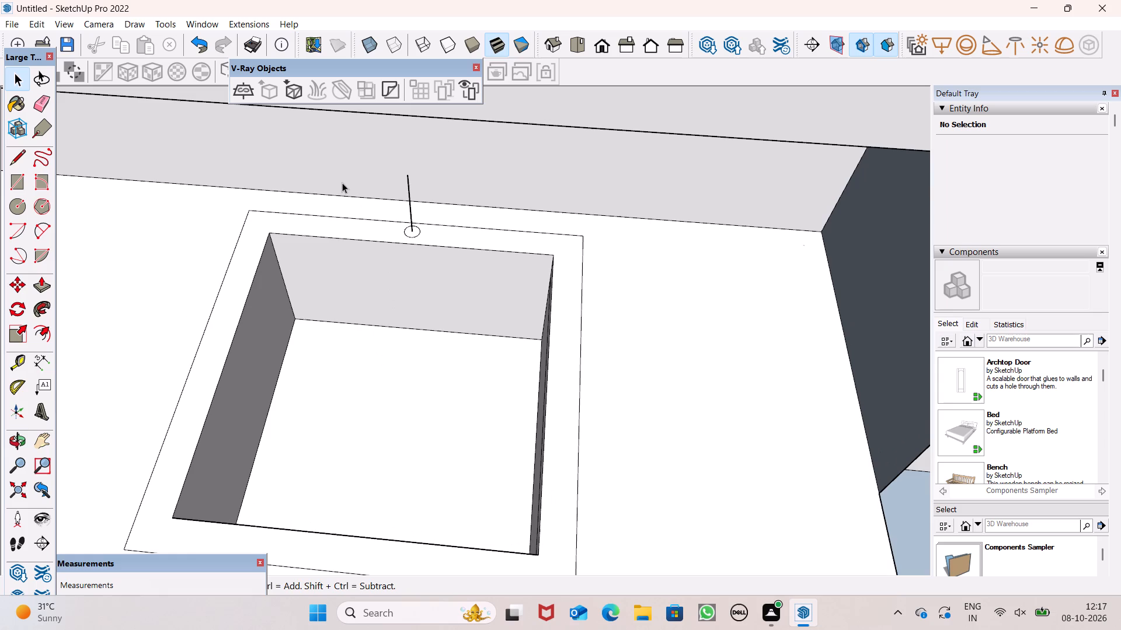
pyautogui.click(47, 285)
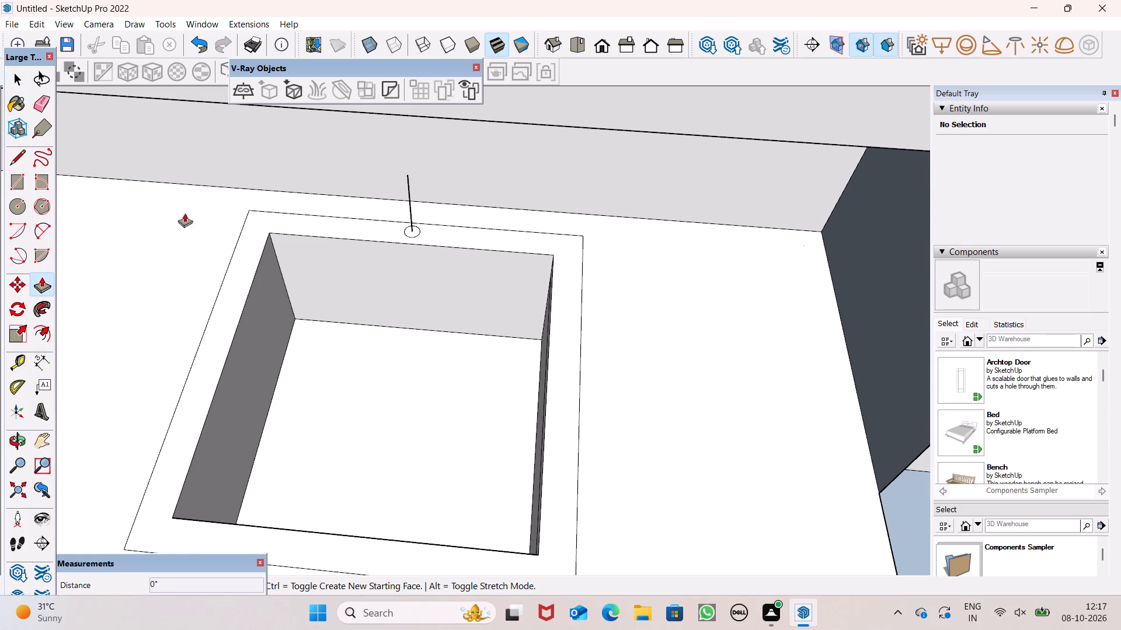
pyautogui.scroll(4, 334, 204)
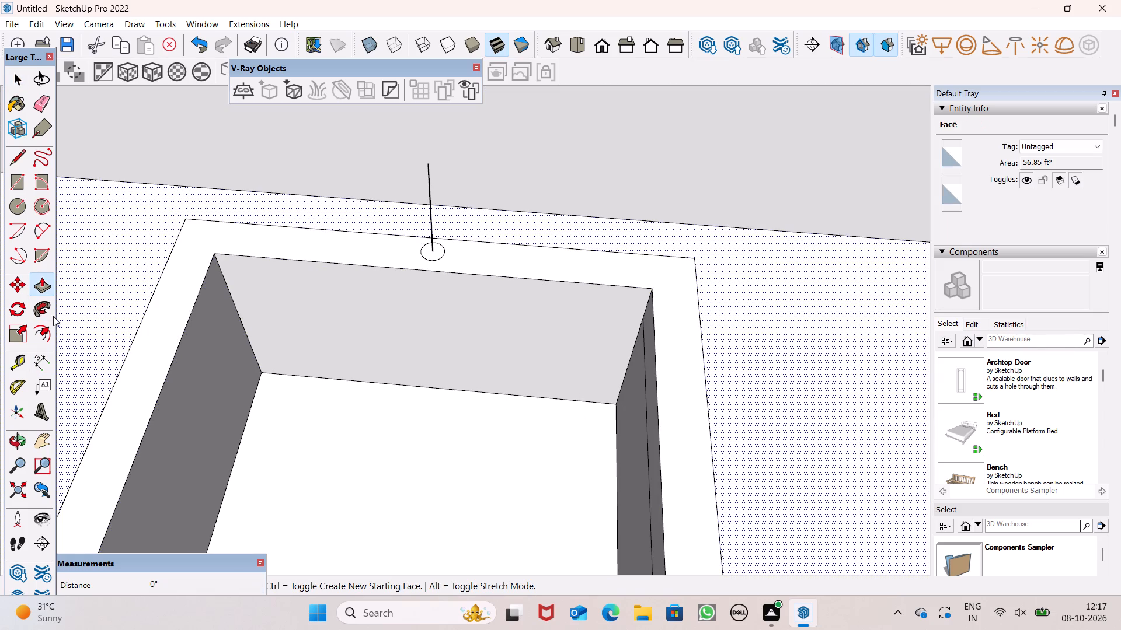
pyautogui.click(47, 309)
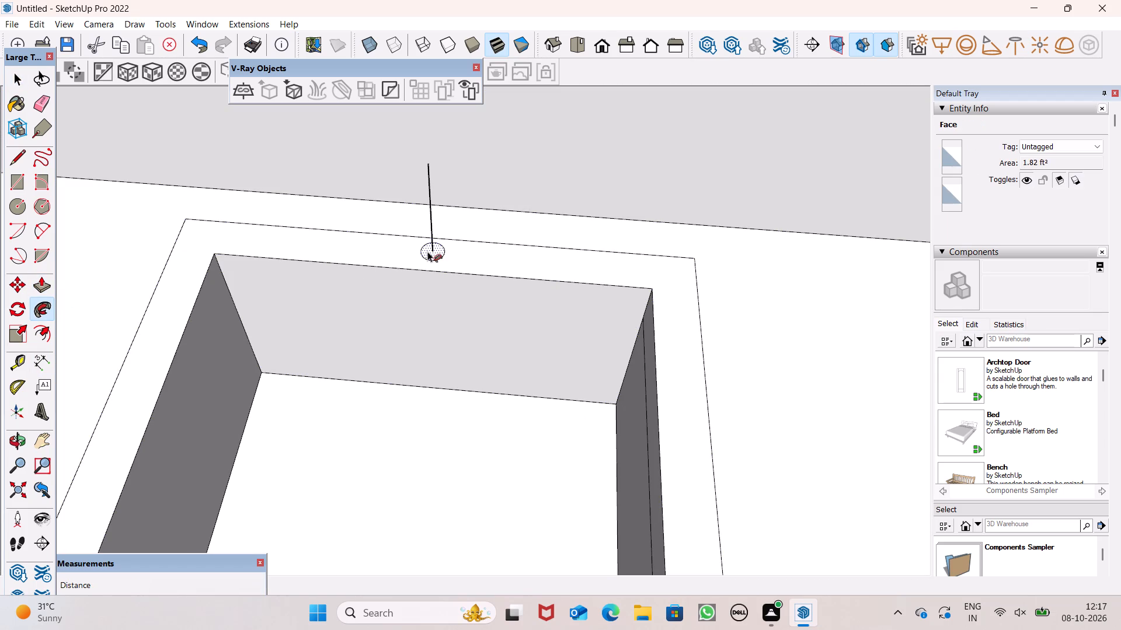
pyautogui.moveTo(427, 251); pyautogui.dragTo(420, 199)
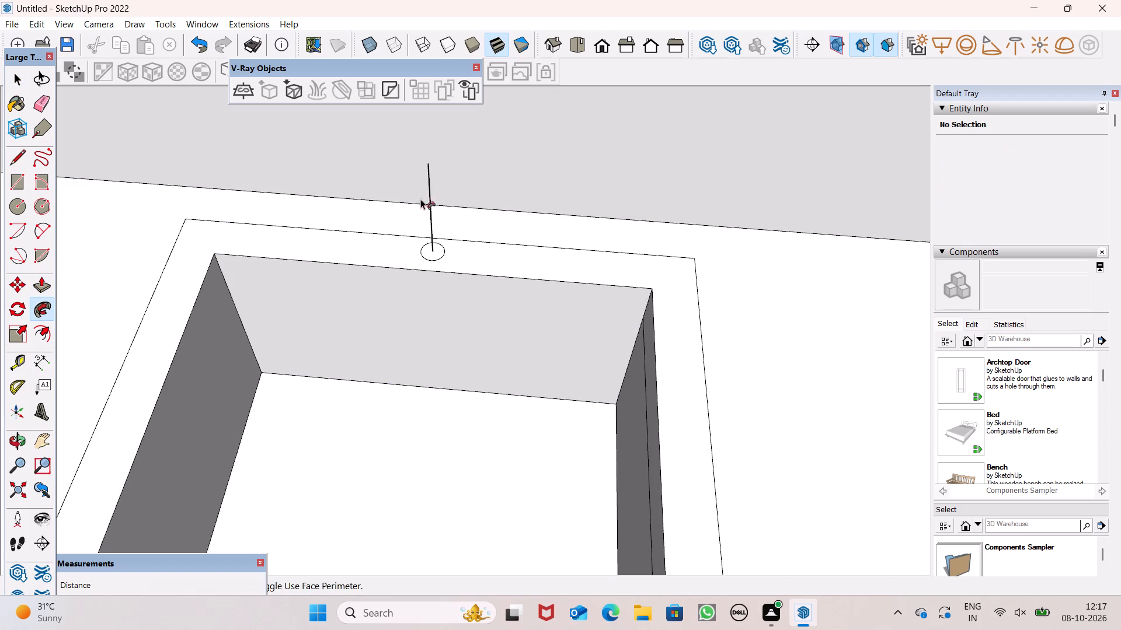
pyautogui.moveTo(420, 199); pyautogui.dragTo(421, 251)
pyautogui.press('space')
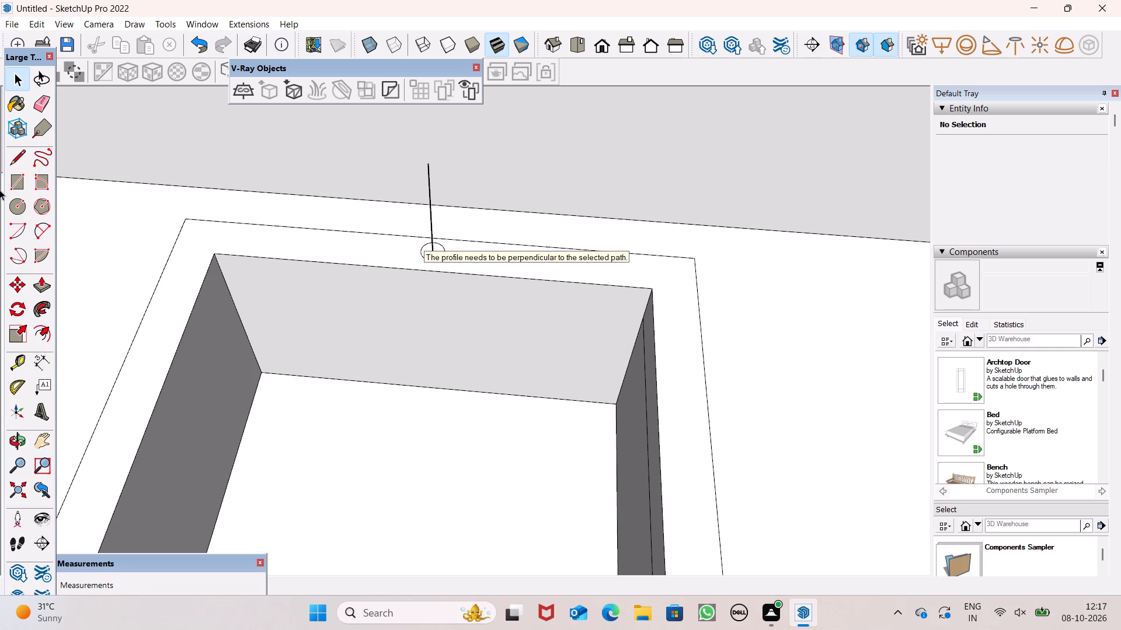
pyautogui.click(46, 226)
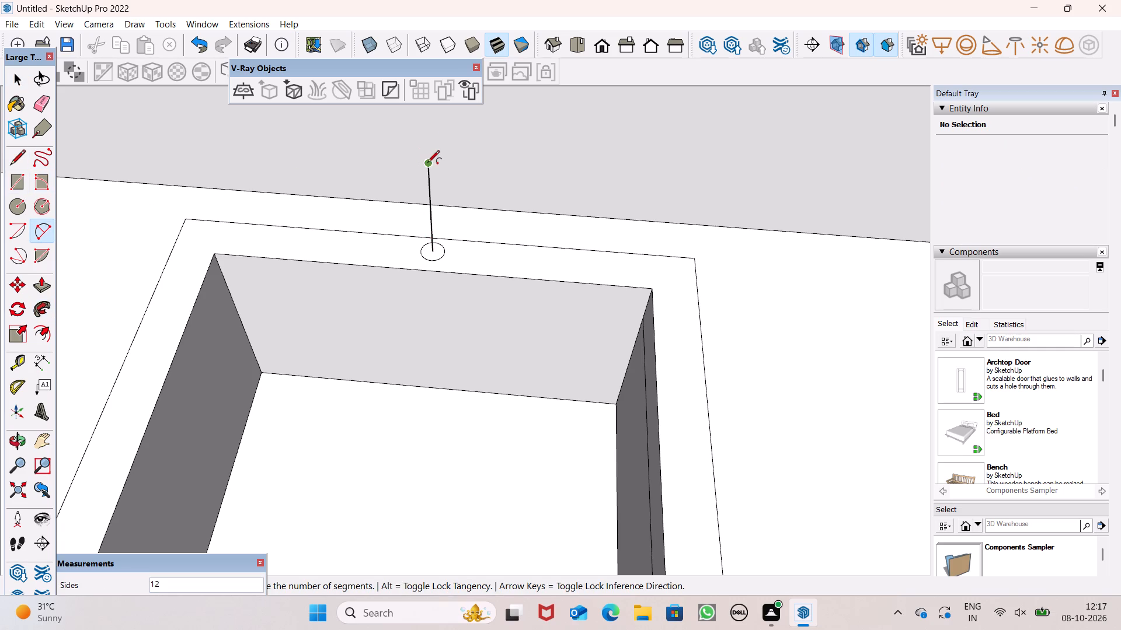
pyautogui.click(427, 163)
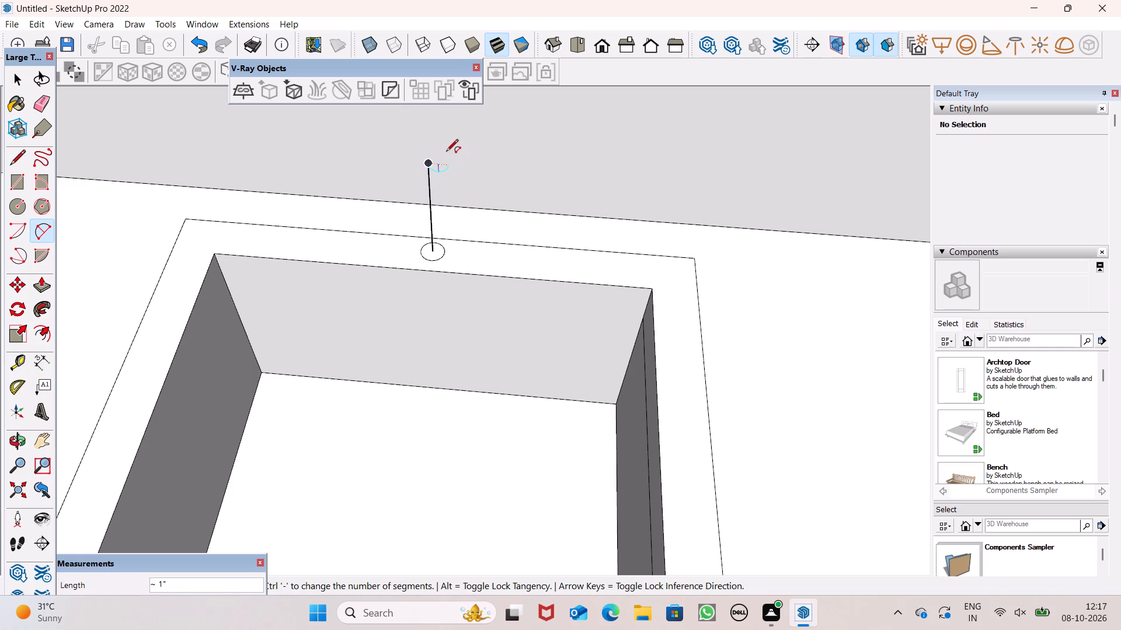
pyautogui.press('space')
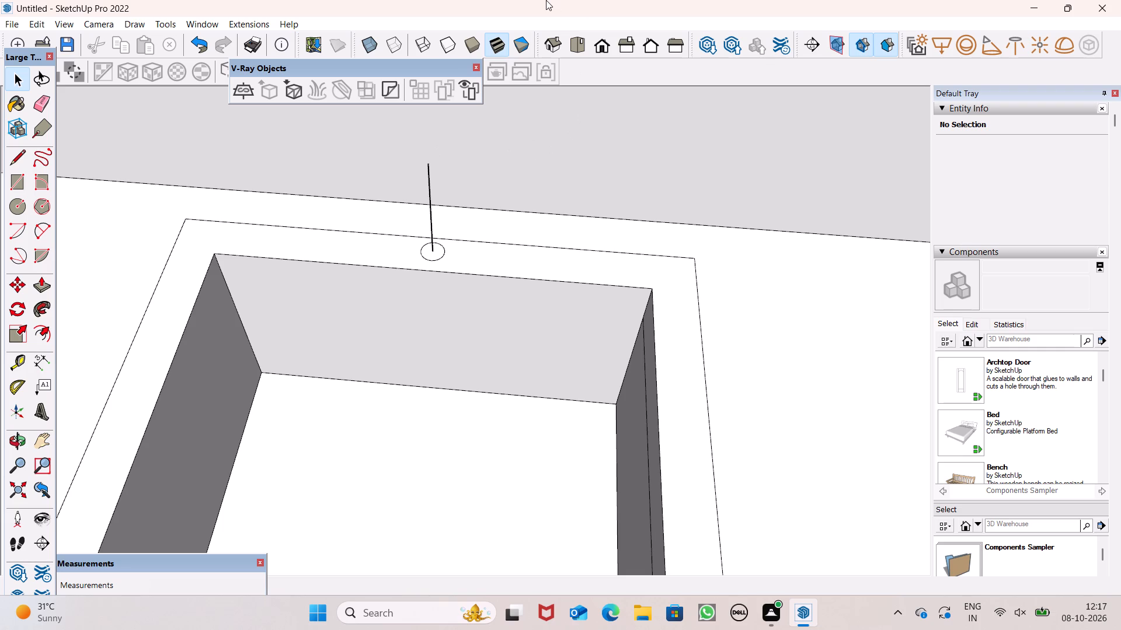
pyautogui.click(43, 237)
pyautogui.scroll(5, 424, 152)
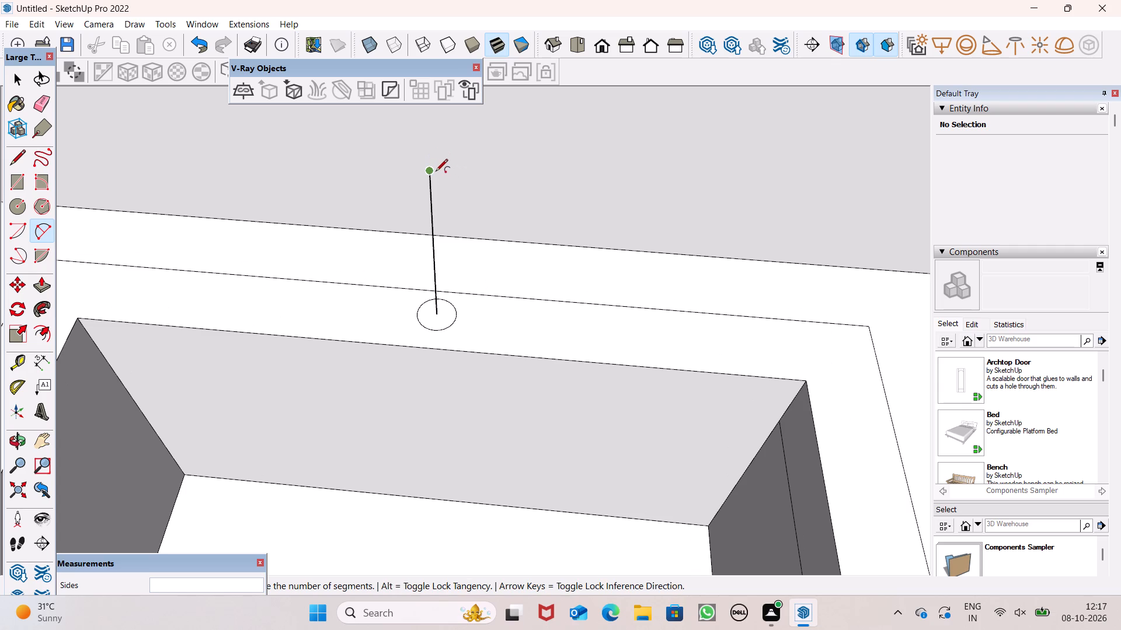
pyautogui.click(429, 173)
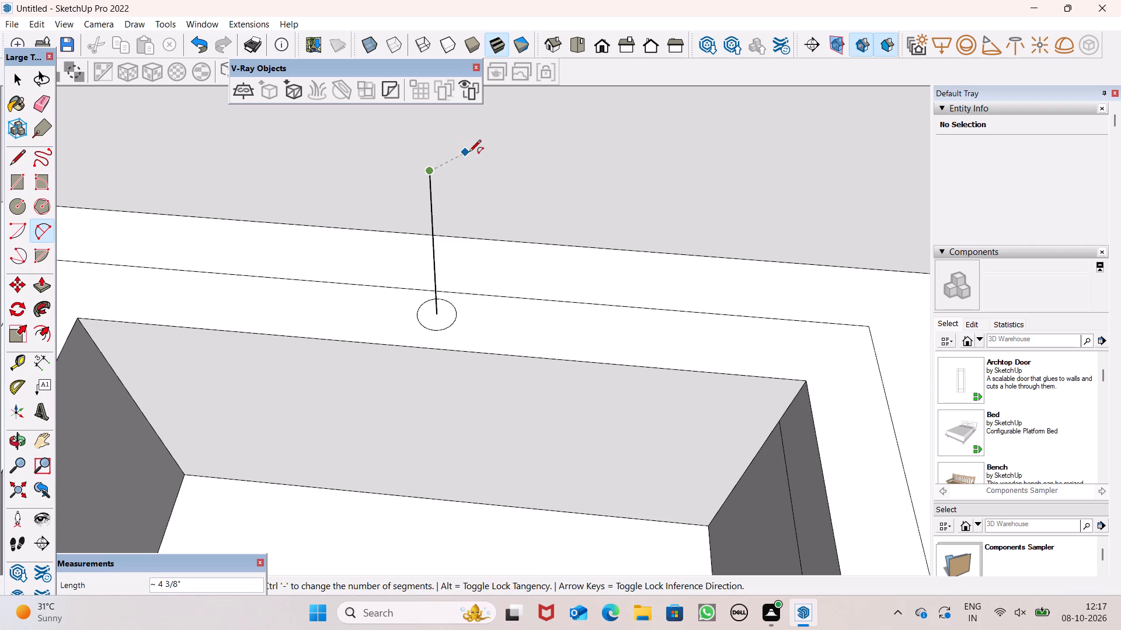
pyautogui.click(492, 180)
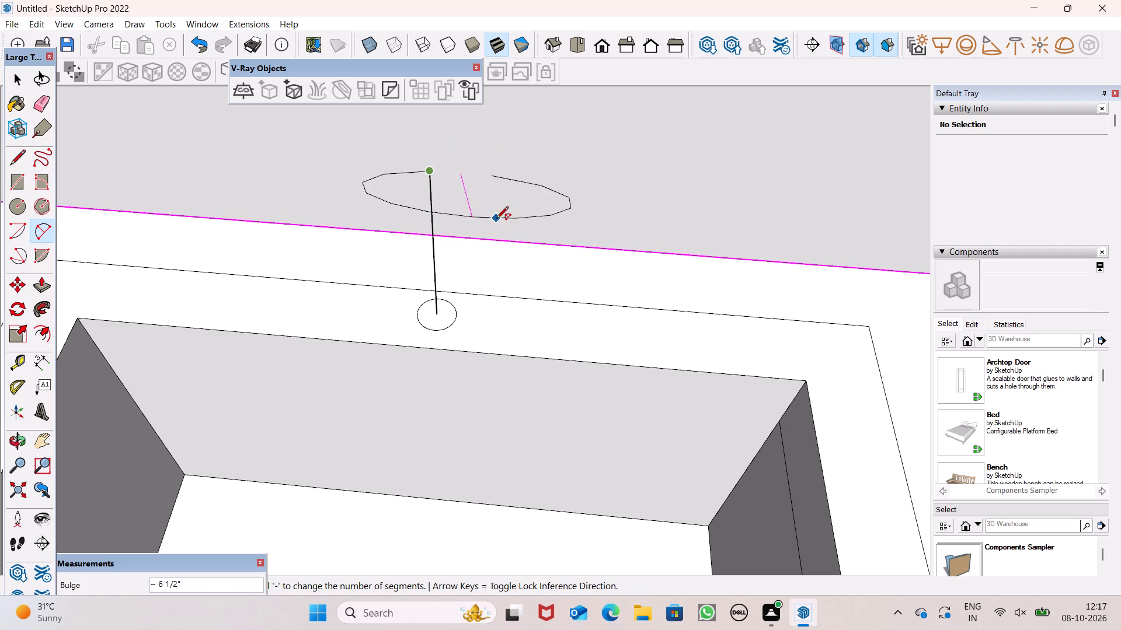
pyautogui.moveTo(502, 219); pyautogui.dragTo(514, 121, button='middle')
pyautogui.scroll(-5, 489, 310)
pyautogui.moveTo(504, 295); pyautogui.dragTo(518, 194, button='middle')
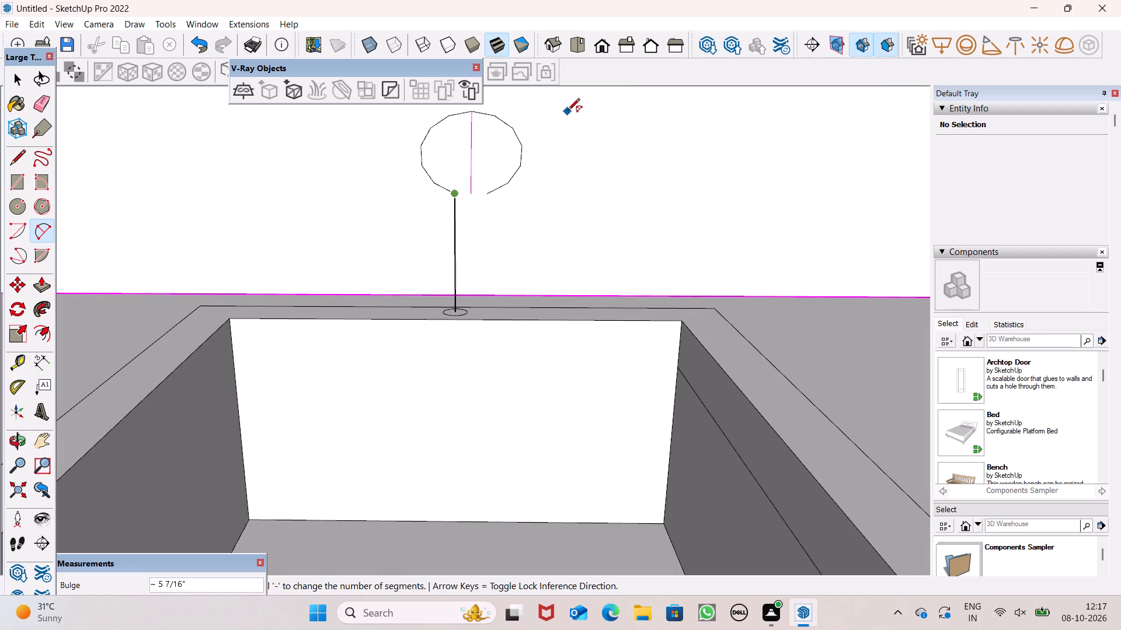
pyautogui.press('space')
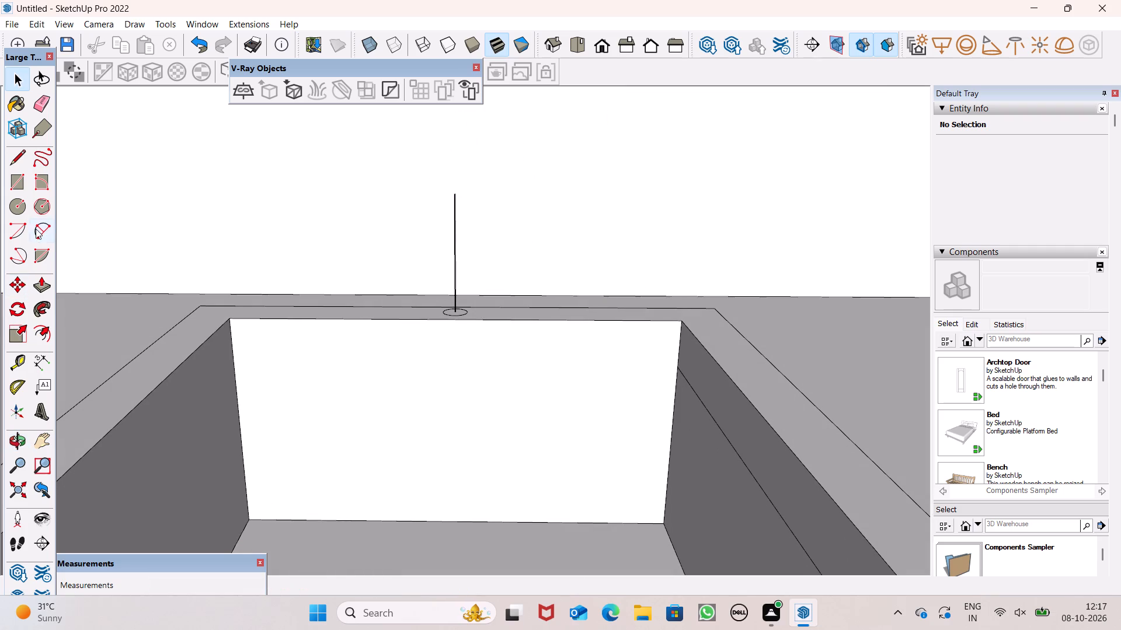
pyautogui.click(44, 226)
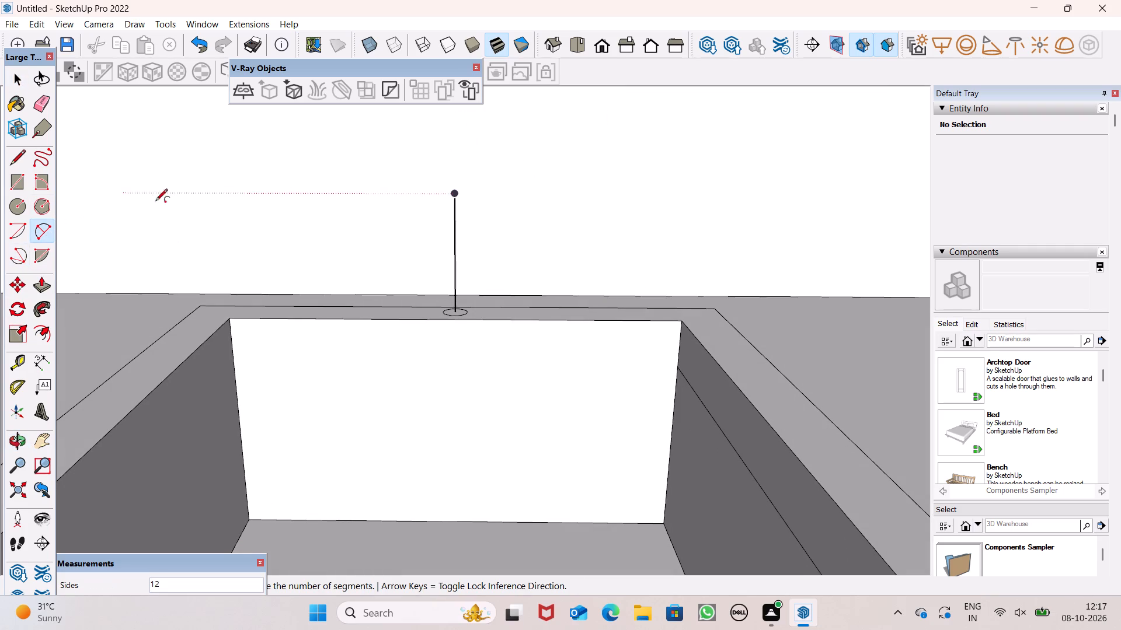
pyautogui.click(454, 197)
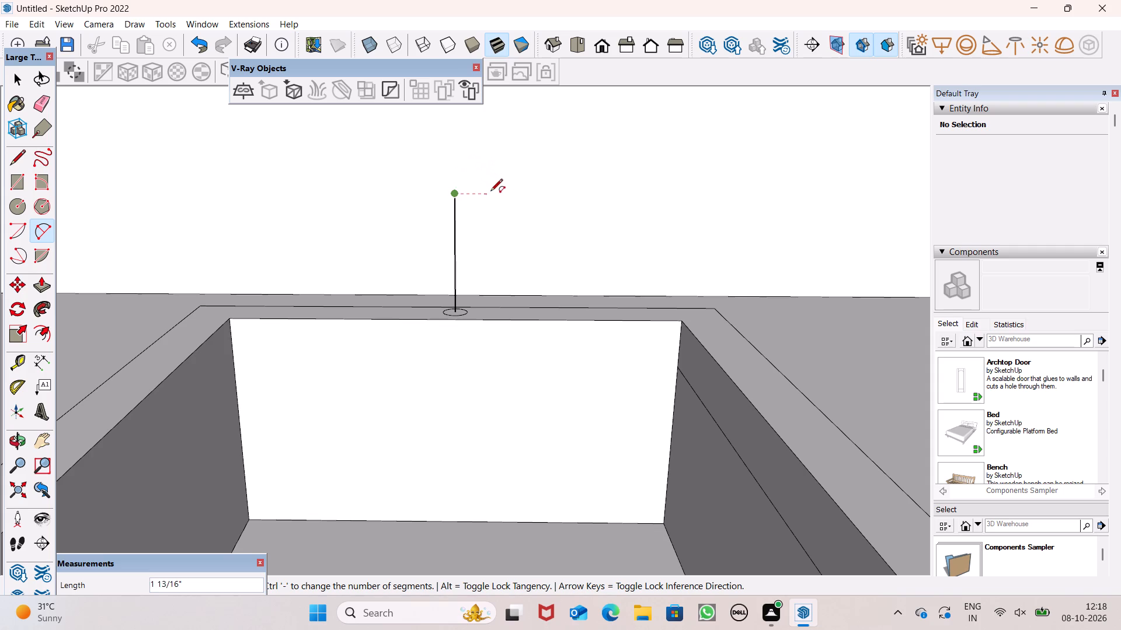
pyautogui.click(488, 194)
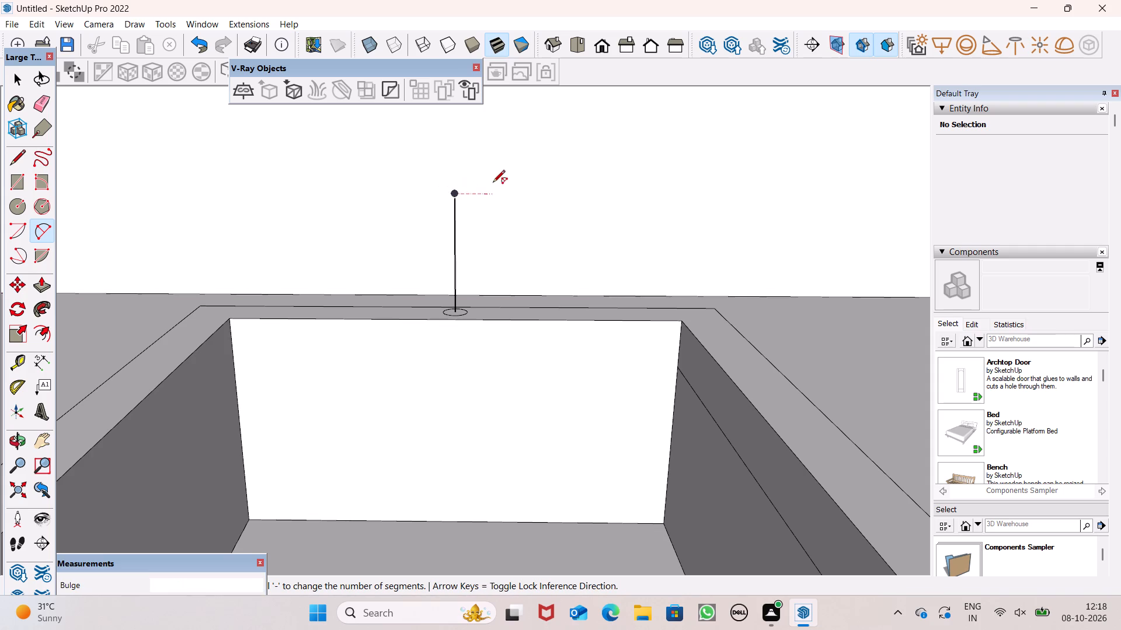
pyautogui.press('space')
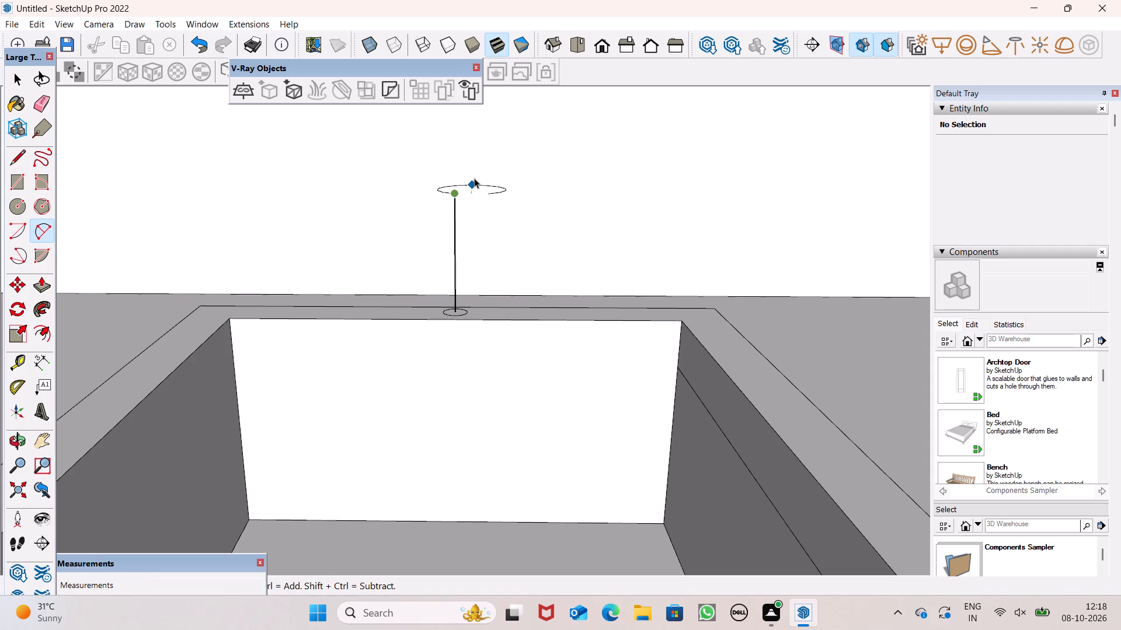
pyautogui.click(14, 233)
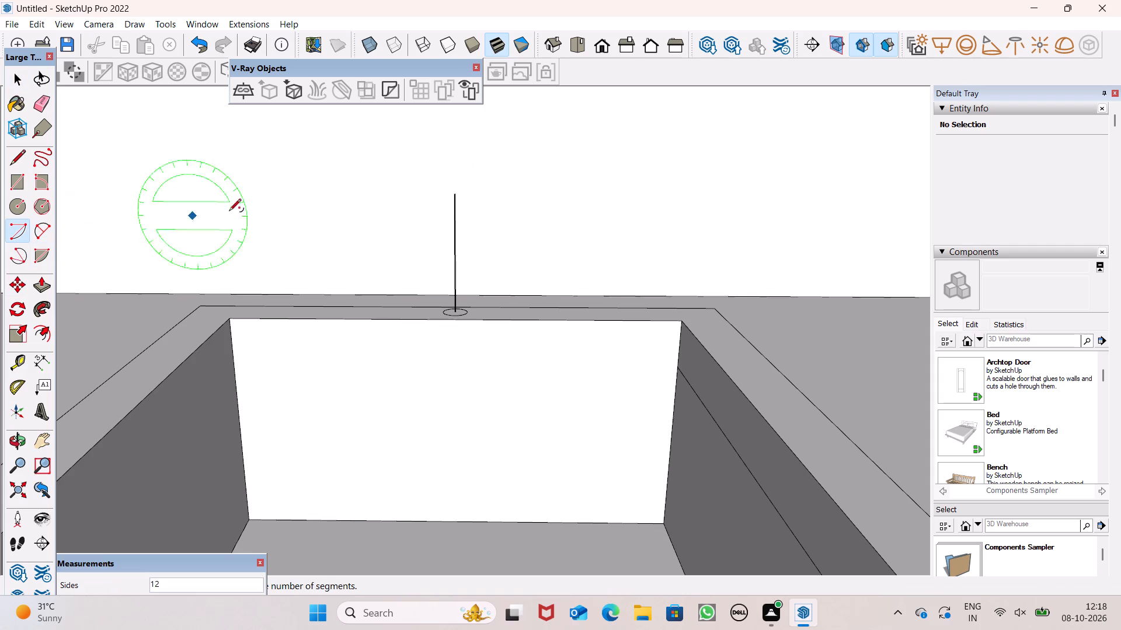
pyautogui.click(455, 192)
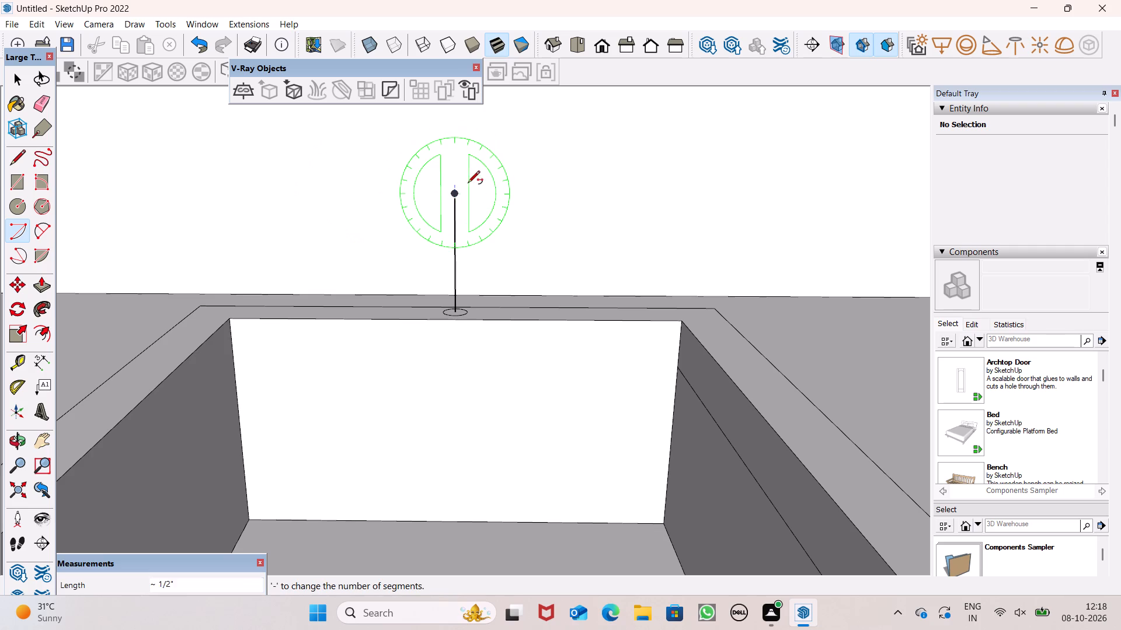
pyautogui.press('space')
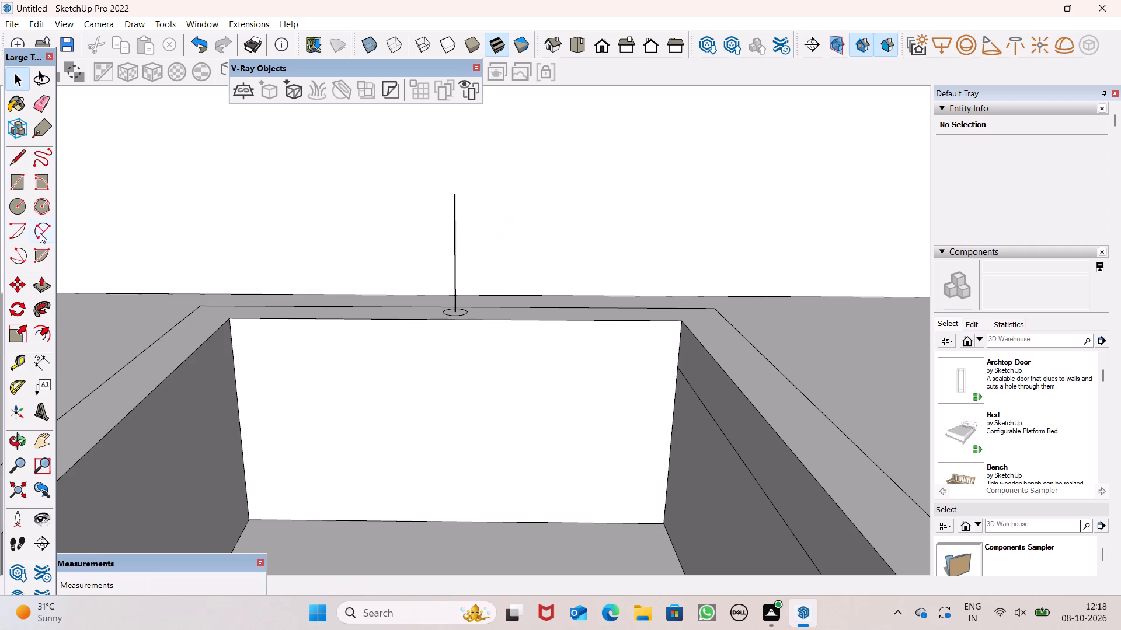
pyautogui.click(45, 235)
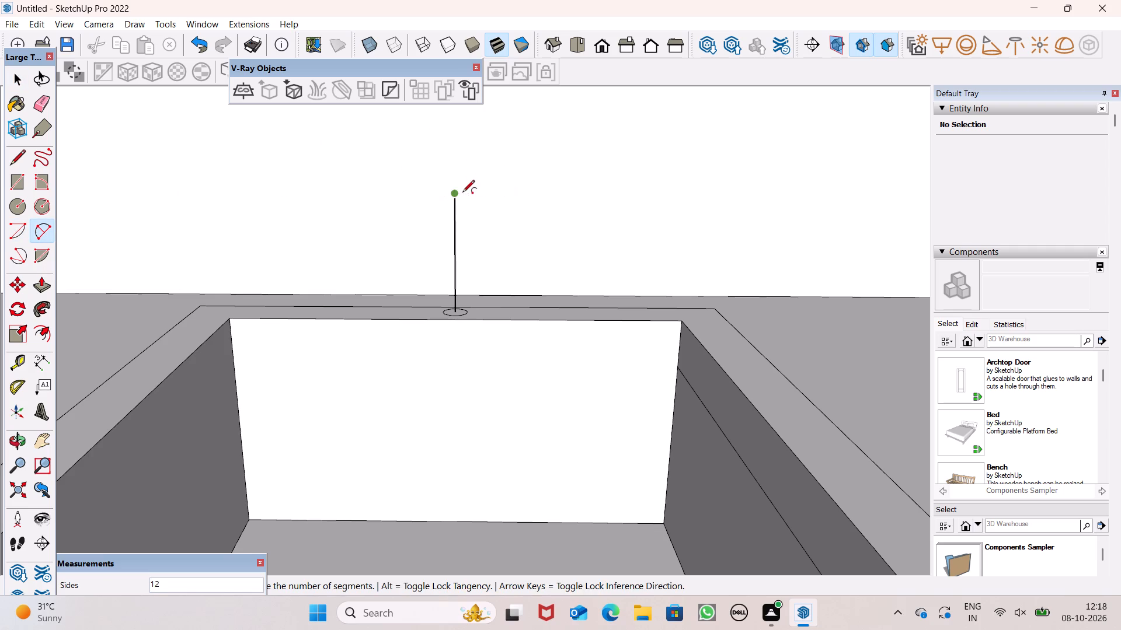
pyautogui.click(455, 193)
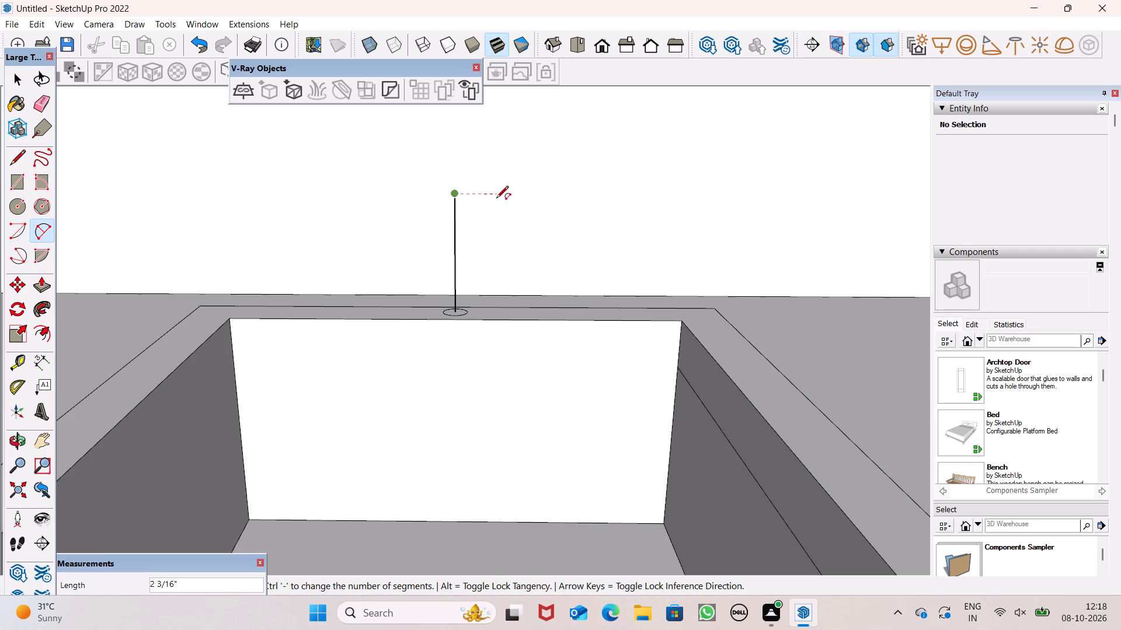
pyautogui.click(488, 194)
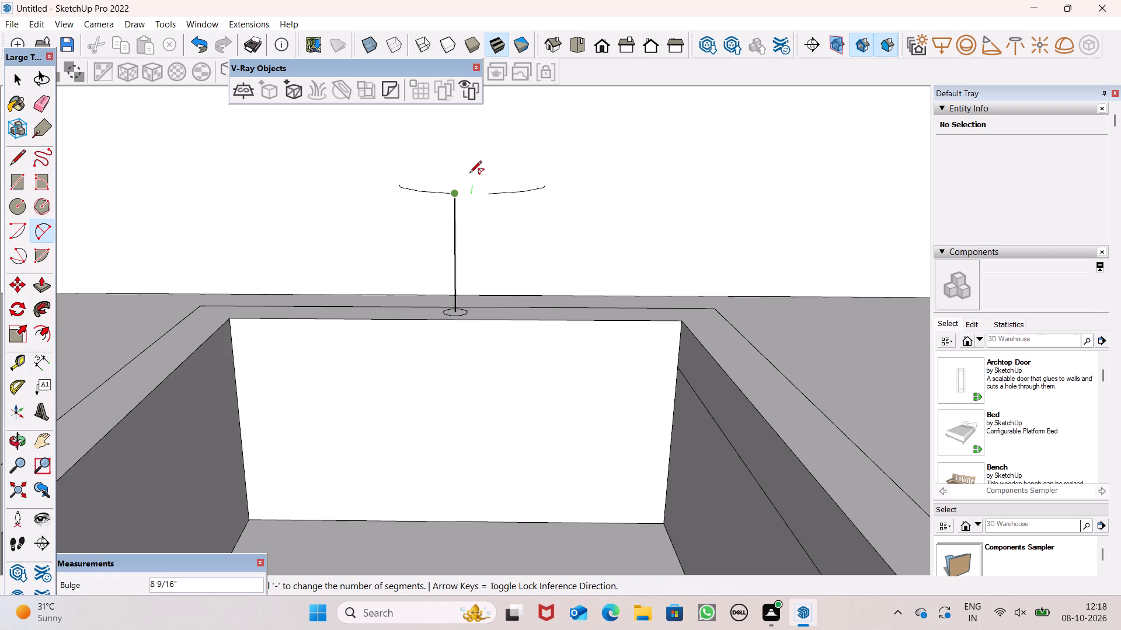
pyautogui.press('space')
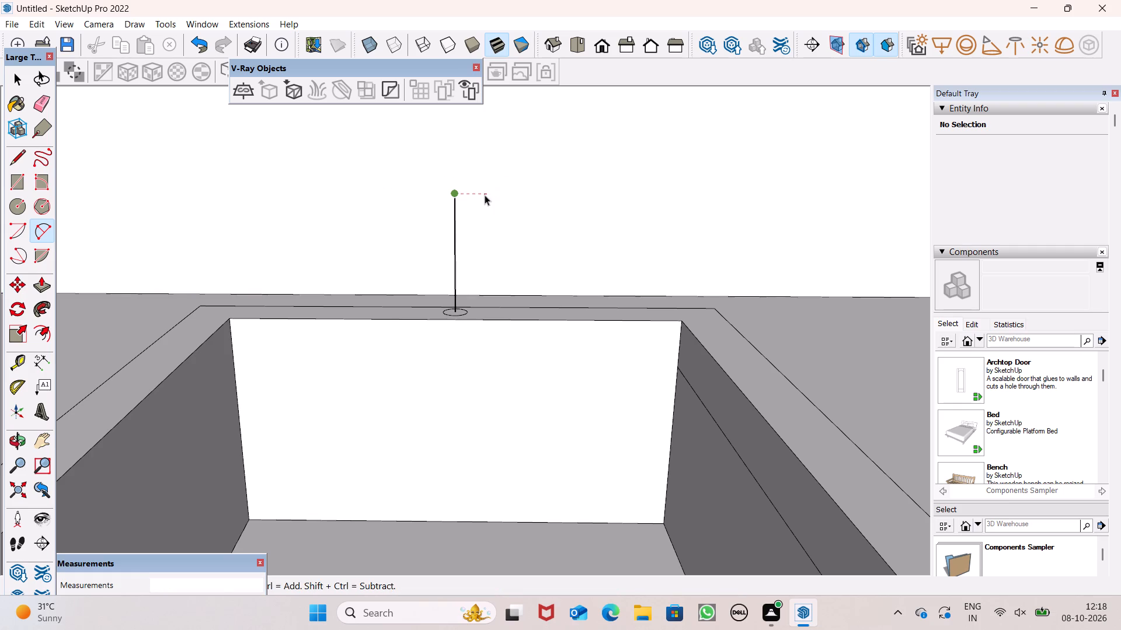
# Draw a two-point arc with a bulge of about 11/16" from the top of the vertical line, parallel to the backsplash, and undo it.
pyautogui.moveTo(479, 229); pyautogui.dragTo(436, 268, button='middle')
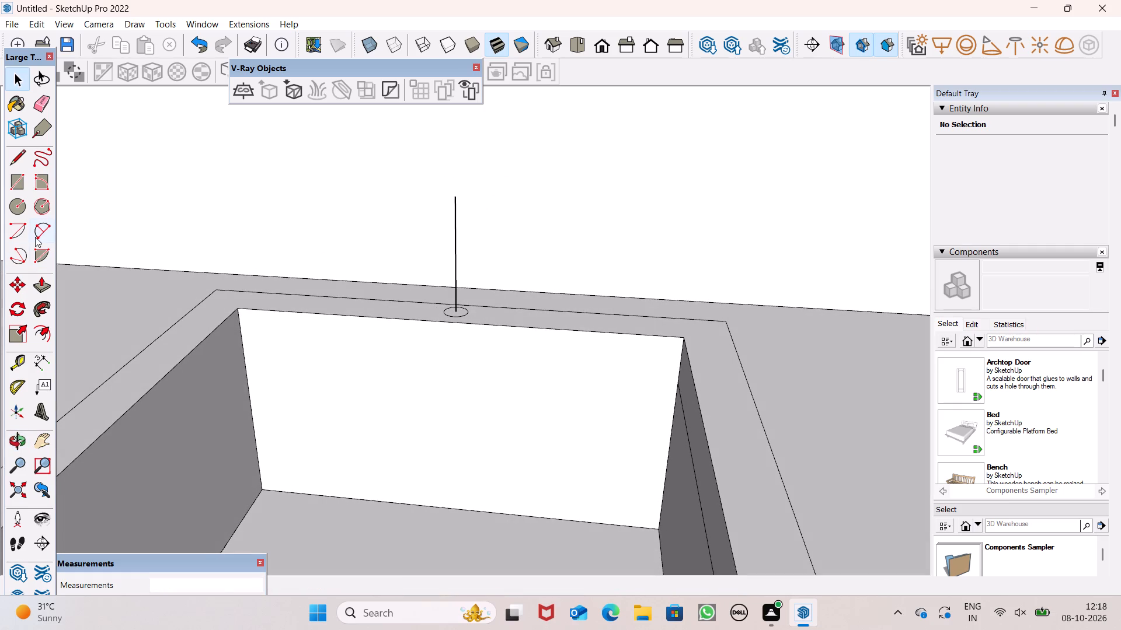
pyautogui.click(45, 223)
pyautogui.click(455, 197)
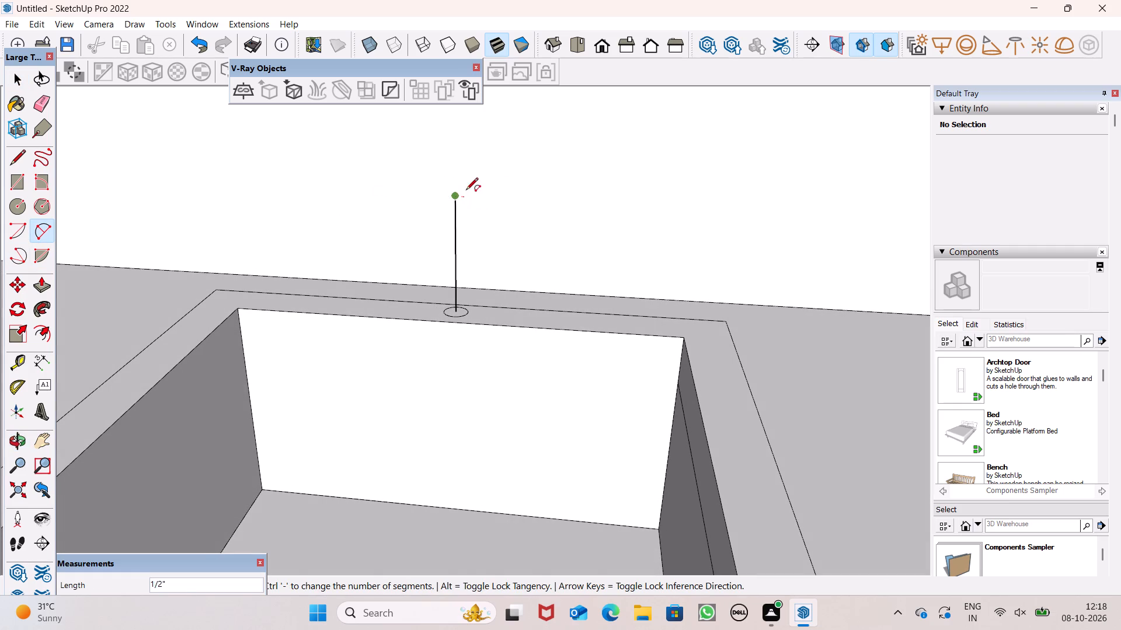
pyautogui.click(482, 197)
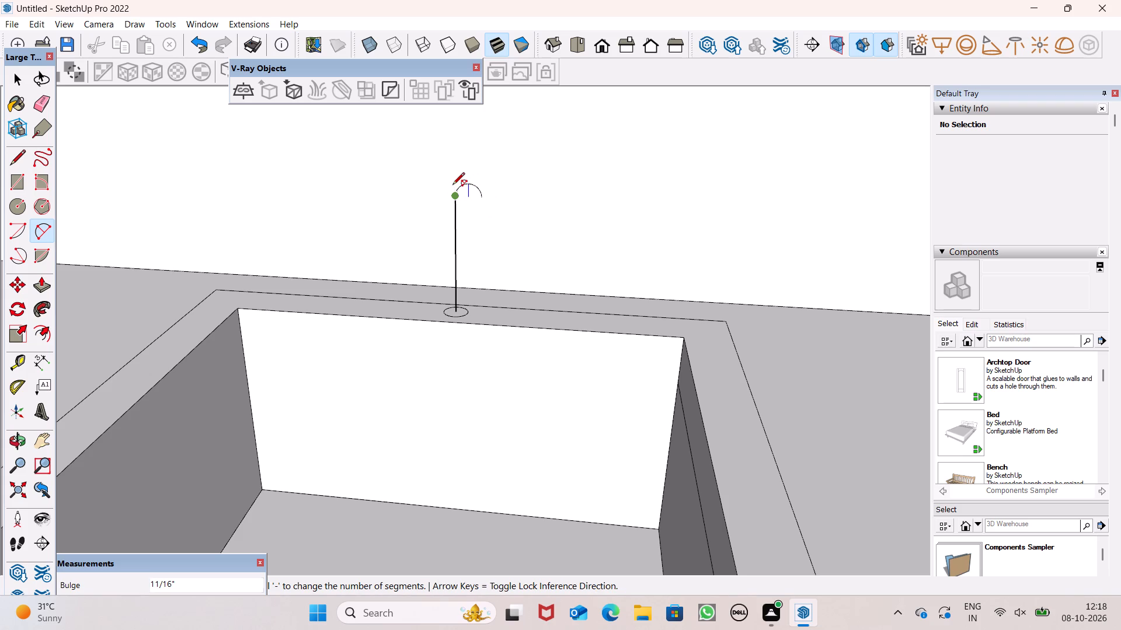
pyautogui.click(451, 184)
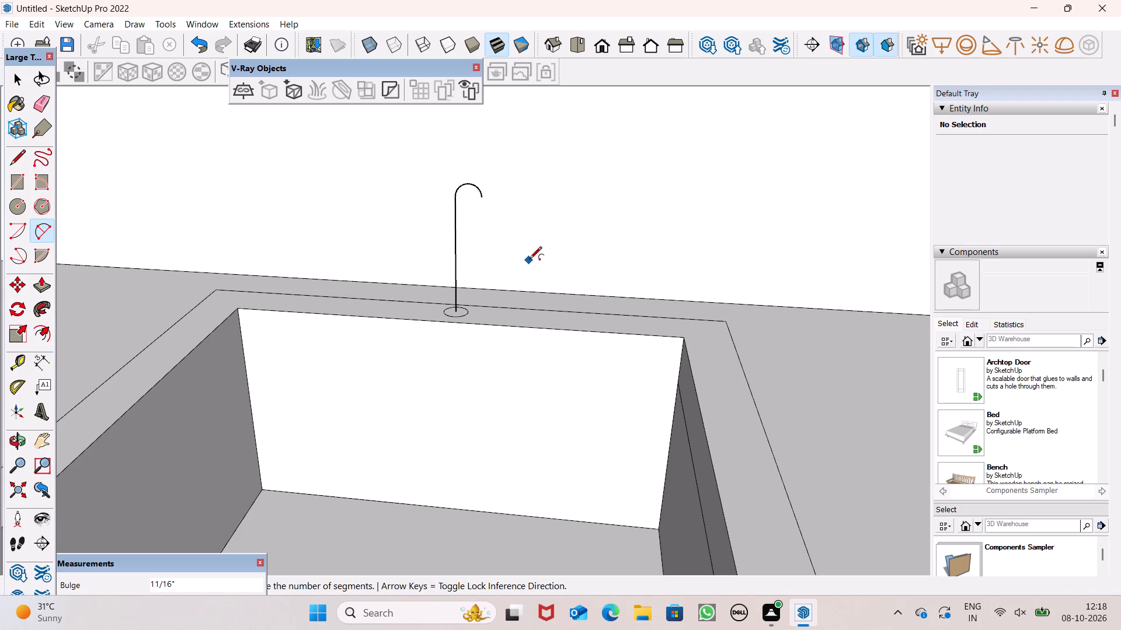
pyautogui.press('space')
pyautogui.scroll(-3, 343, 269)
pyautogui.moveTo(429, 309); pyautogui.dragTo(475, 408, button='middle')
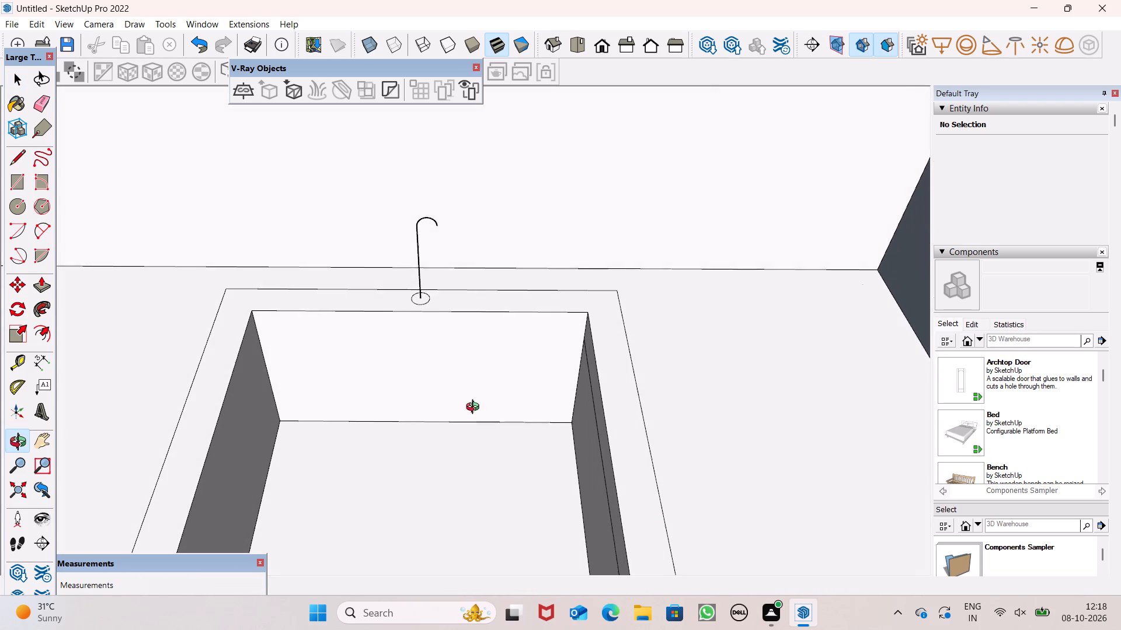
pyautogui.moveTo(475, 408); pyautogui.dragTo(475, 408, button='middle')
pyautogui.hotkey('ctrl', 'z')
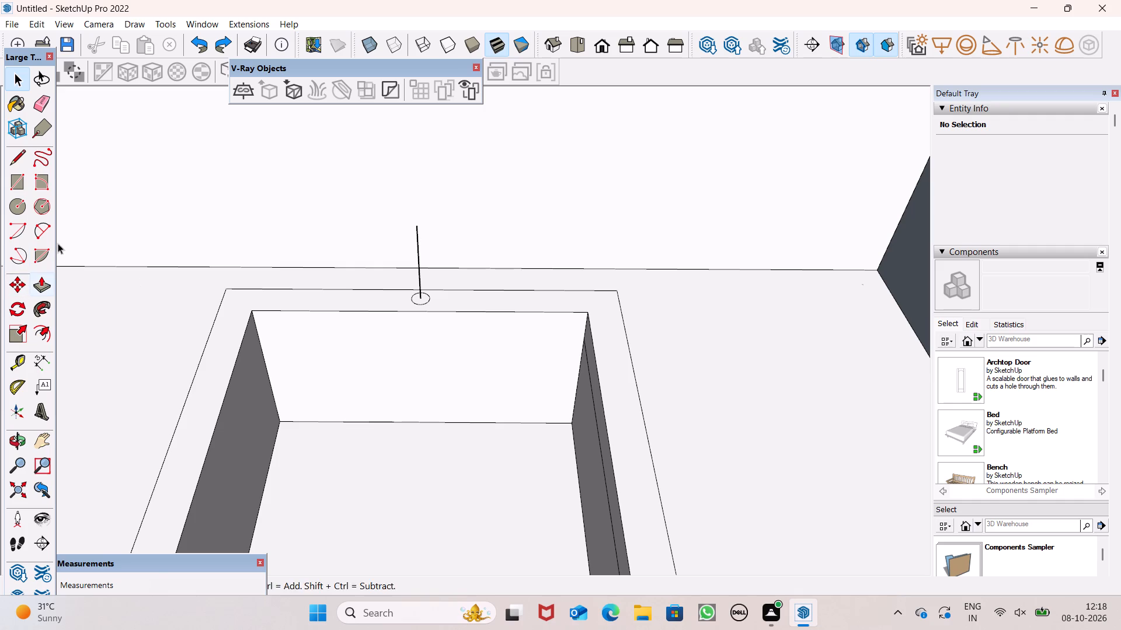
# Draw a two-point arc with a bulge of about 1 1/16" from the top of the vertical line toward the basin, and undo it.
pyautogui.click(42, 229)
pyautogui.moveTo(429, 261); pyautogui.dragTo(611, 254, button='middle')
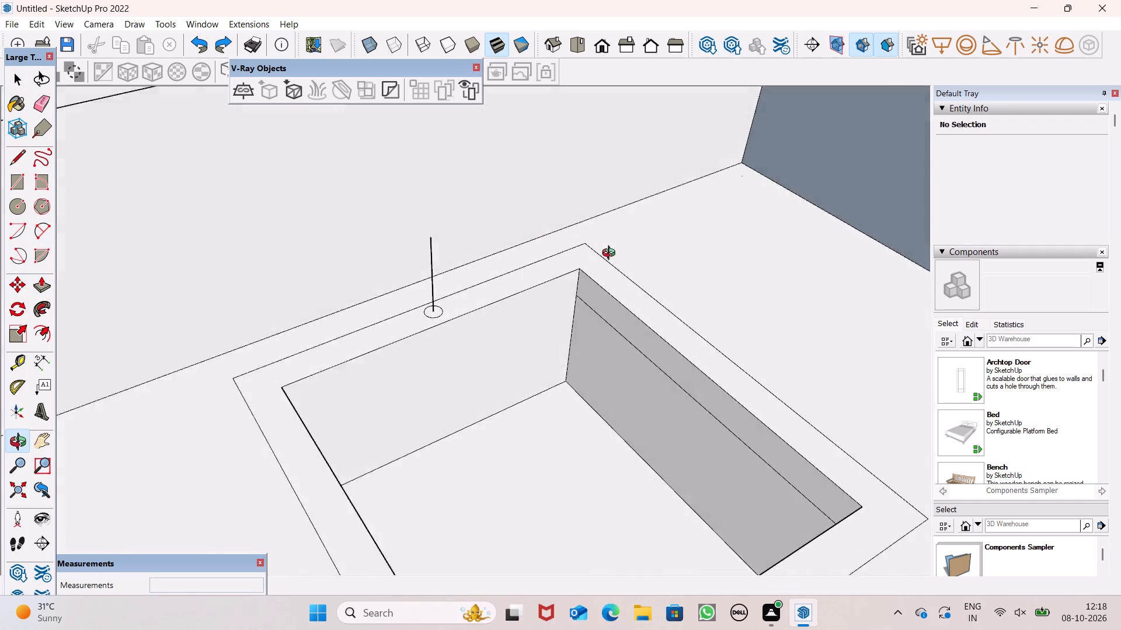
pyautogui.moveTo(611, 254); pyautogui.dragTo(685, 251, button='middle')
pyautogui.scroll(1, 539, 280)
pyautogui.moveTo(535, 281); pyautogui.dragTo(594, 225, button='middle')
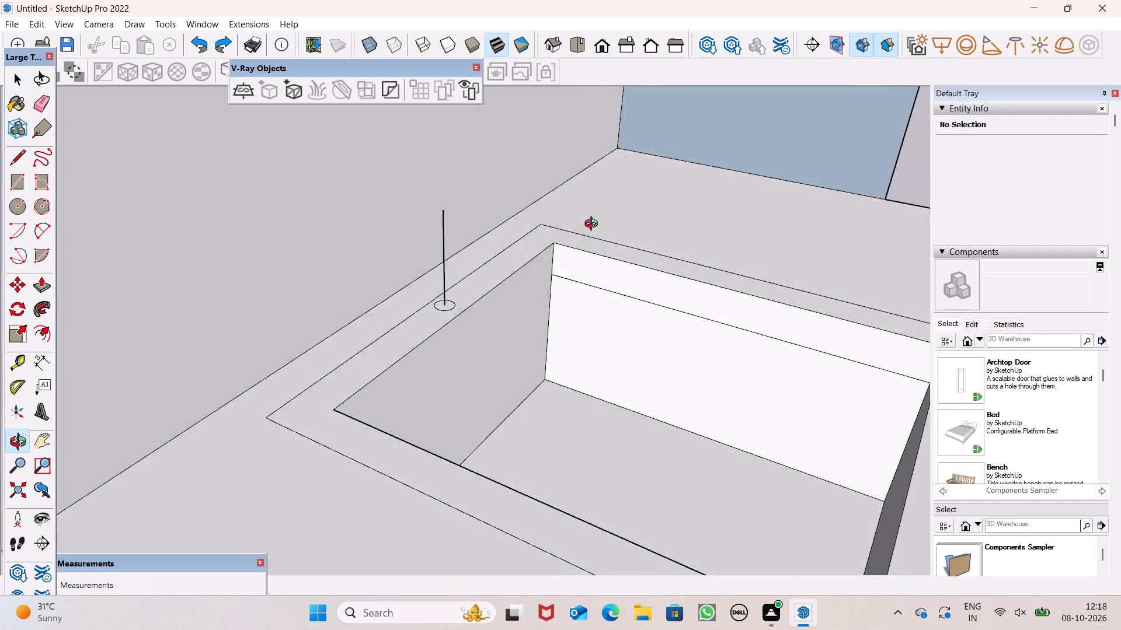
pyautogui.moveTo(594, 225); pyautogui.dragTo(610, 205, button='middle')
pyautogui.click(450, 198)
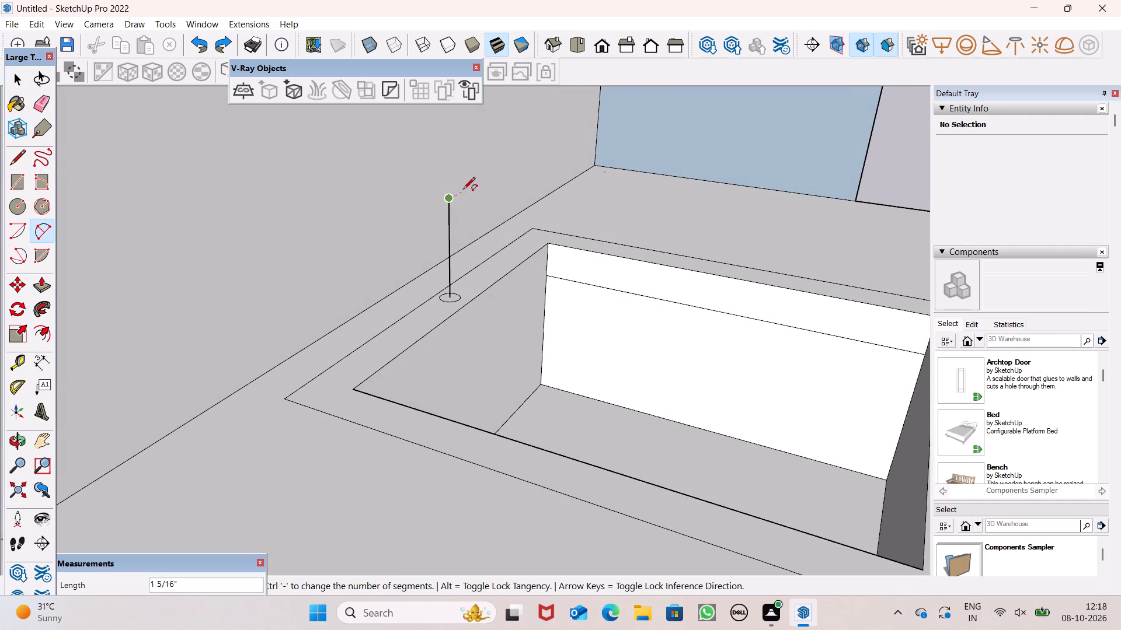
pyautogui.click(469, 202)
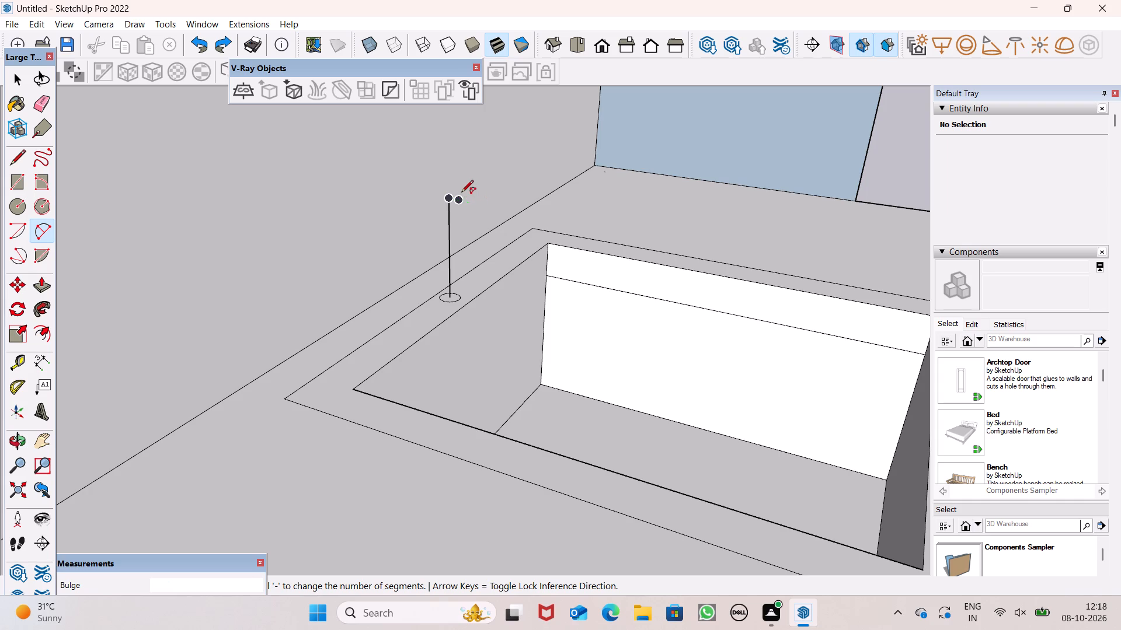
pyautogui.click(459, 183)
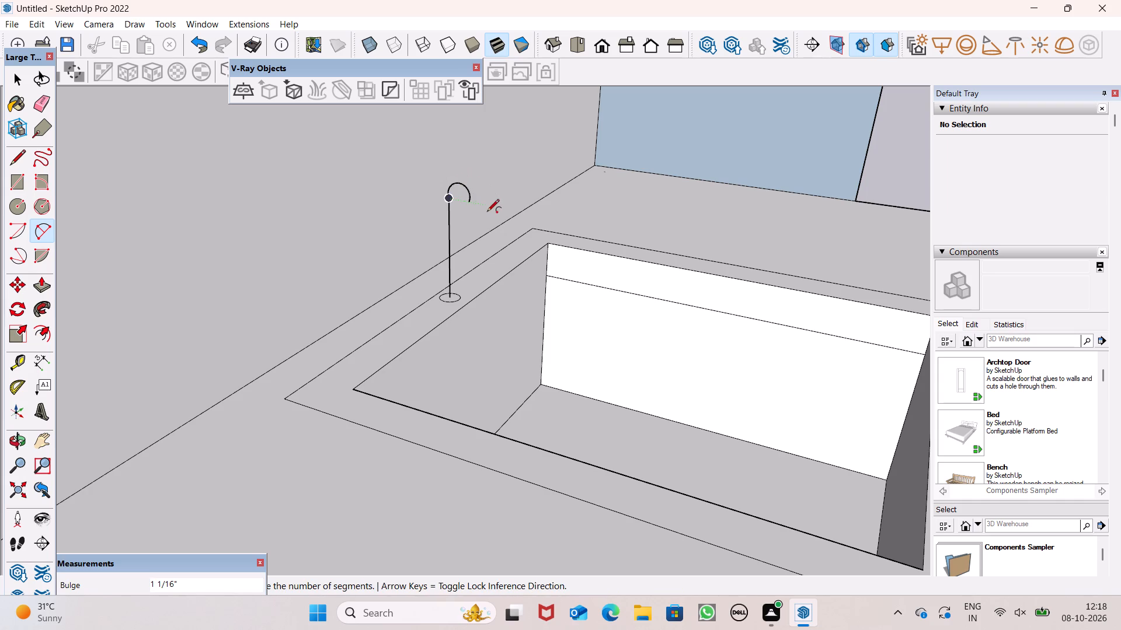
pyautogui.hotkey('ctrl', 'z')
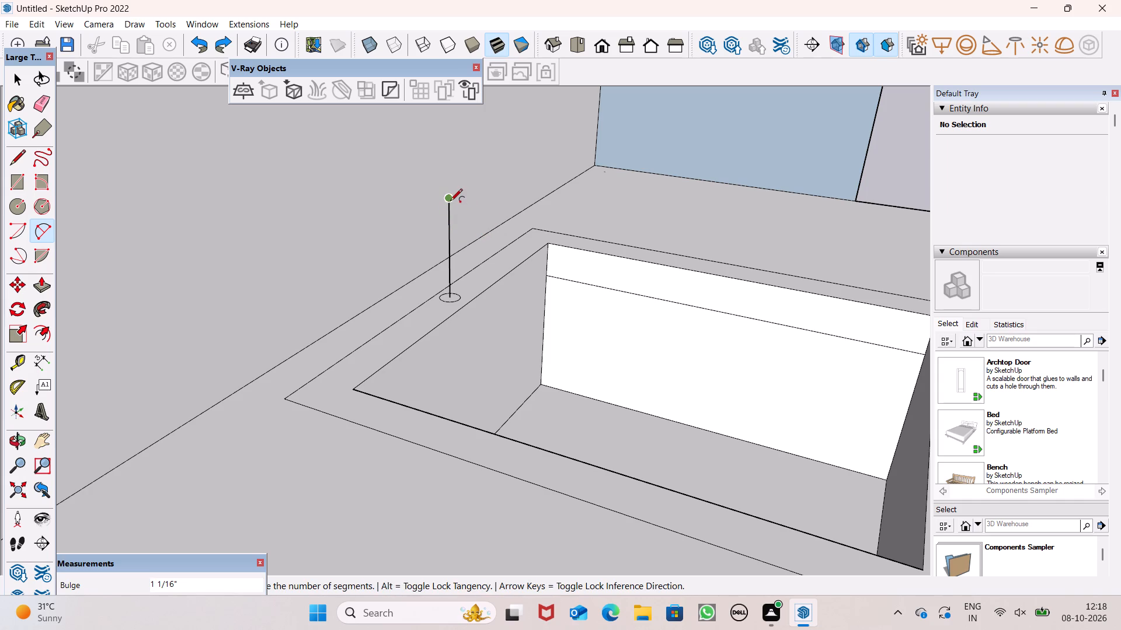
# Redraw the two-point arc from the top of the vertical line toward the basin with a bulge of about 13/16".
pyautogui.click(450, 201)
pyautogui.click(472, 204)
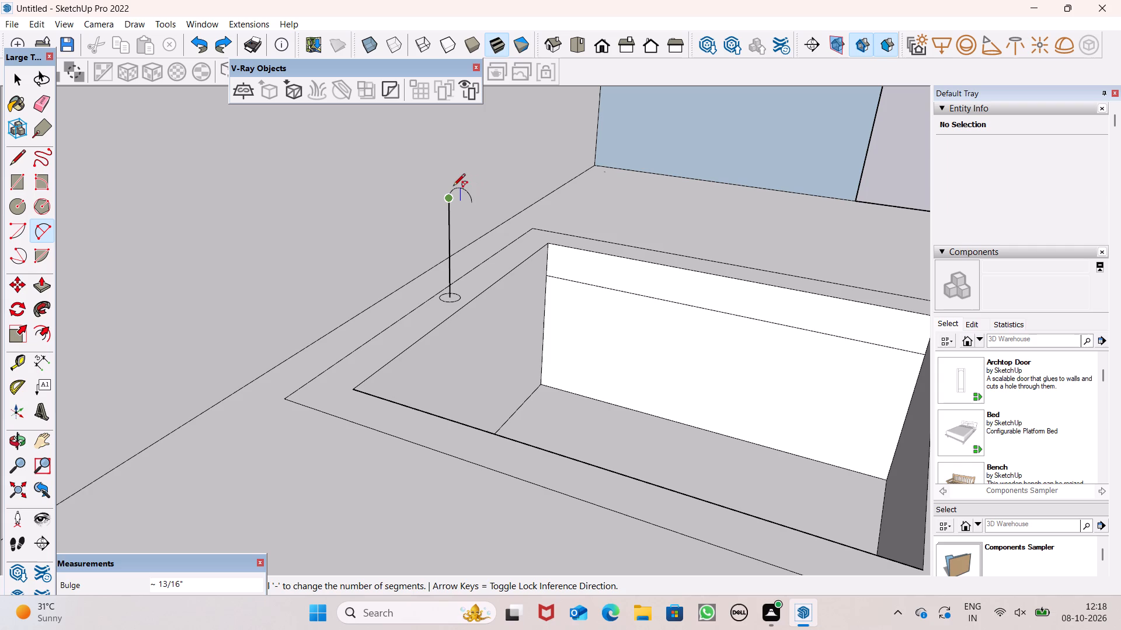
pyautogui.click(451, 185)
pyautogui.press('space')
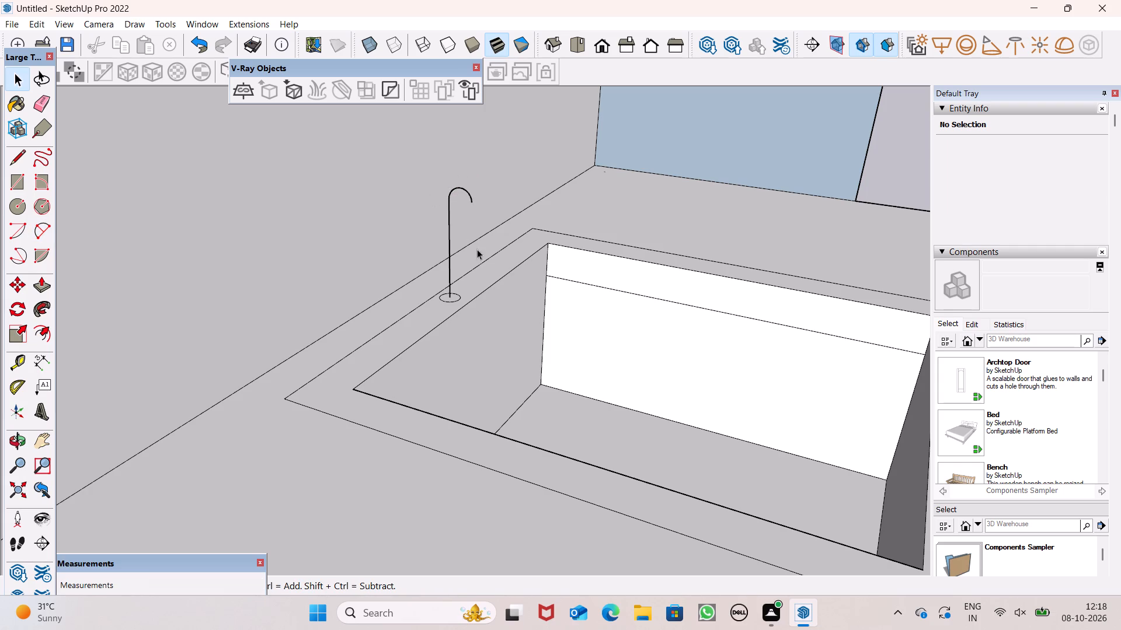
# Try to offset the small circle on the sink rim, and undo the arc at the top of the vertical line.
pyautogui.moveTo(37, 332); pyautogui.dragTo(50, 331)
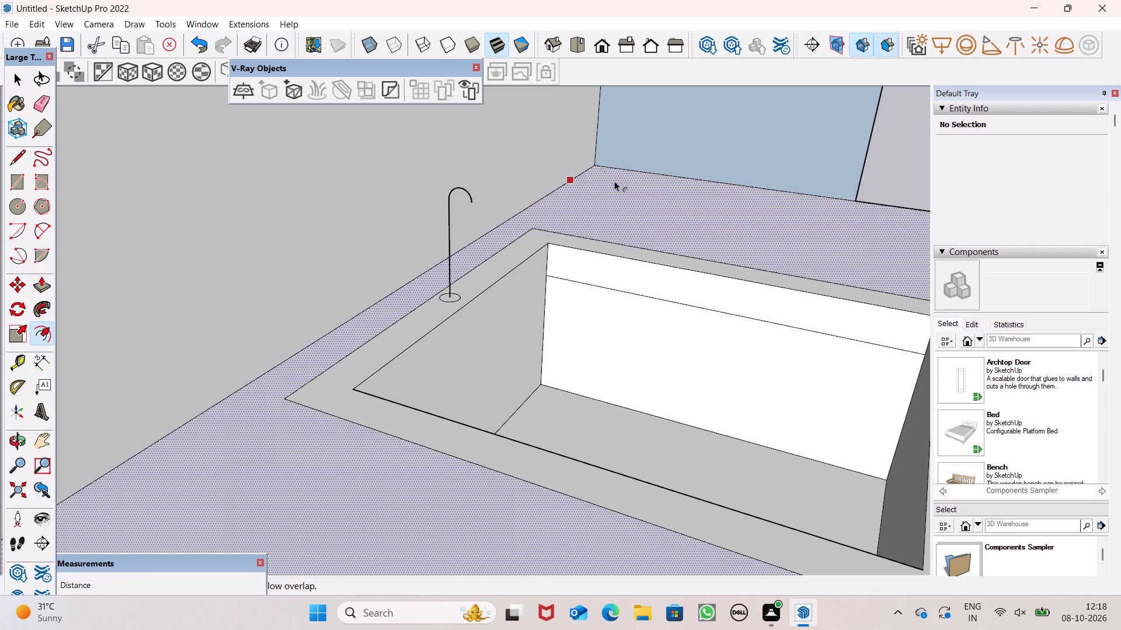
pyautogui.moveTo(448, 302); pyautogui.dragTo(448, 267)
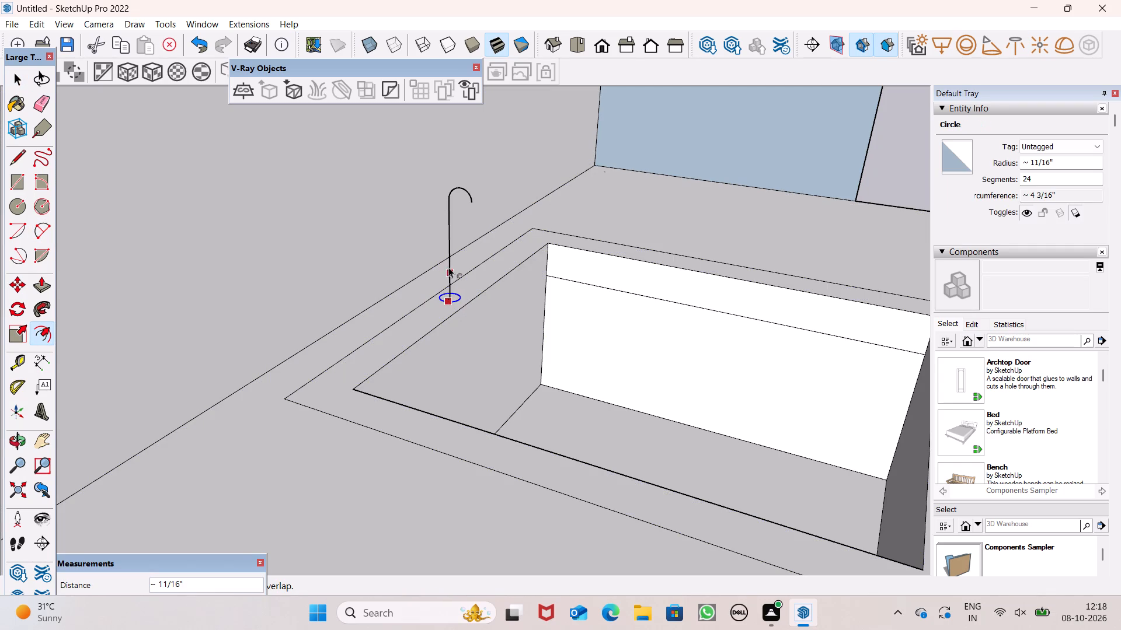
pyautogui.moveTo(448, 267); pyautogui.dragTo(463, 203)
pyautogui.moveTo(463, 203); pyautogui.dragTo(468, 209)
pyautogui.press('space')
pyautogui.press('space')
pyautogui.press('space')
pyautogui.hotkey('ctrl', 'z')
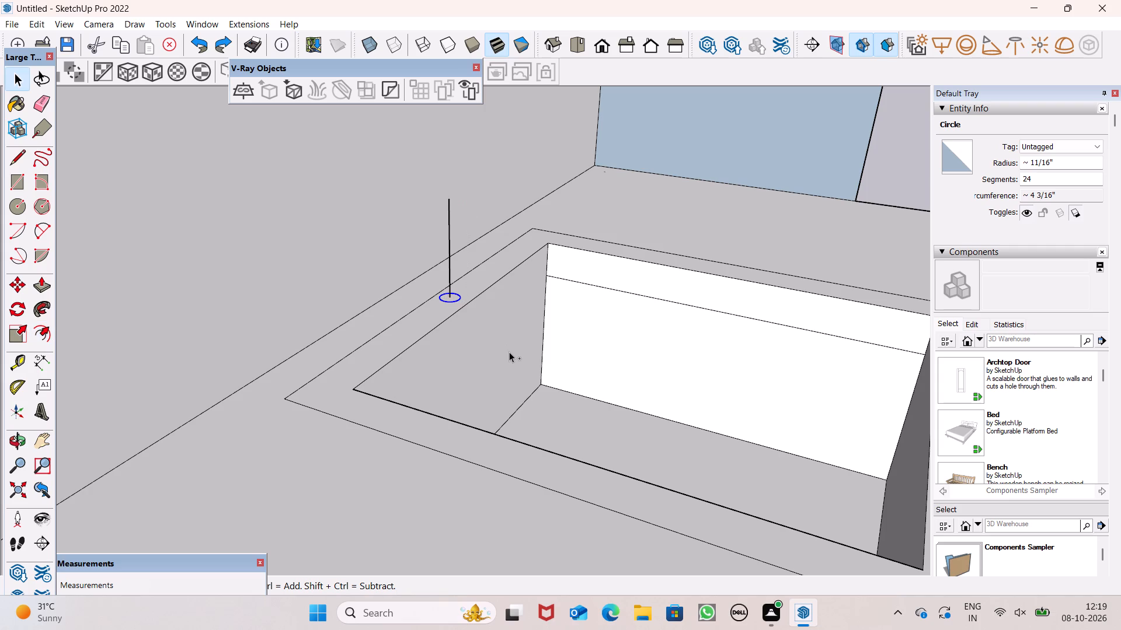
# Examine the whole kitchen from the front and from above, including the sink and its vertical tap line.
pyautogui.press('space')
pyautogui.scroll(-4, 492, 314)
pyautogui.scroll(1, 497, 274)
pyautogui.scroll(-13, 497, 274)
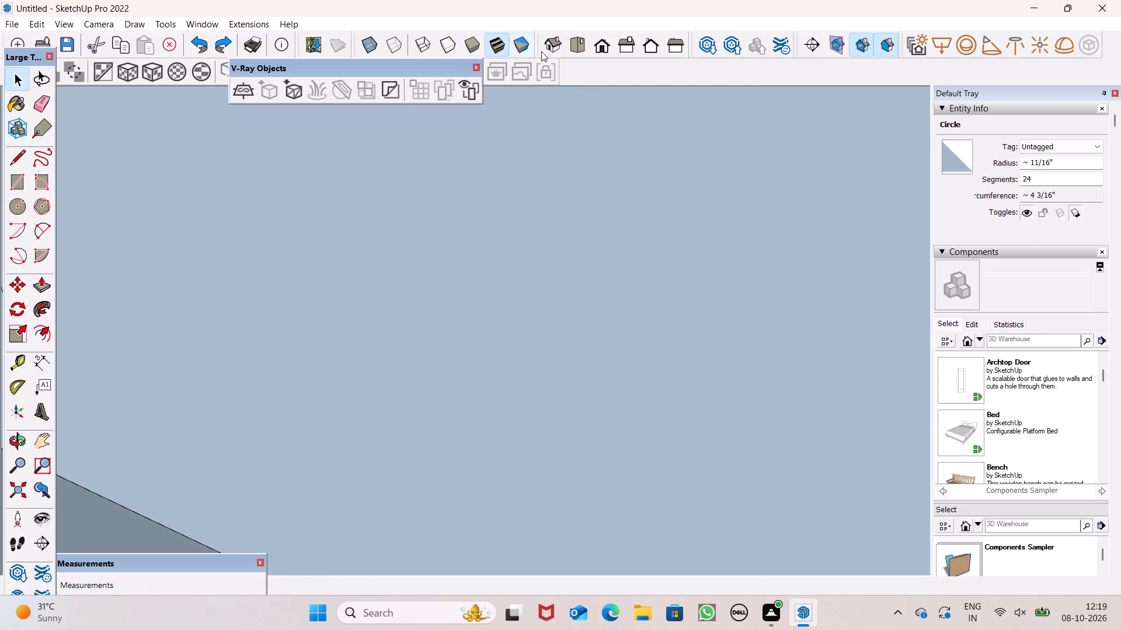
pyautogui.click(598, 49)
pyautogui.scroll(-5, 597, 147)
pyautogui.scroll(-6, 596, 237)
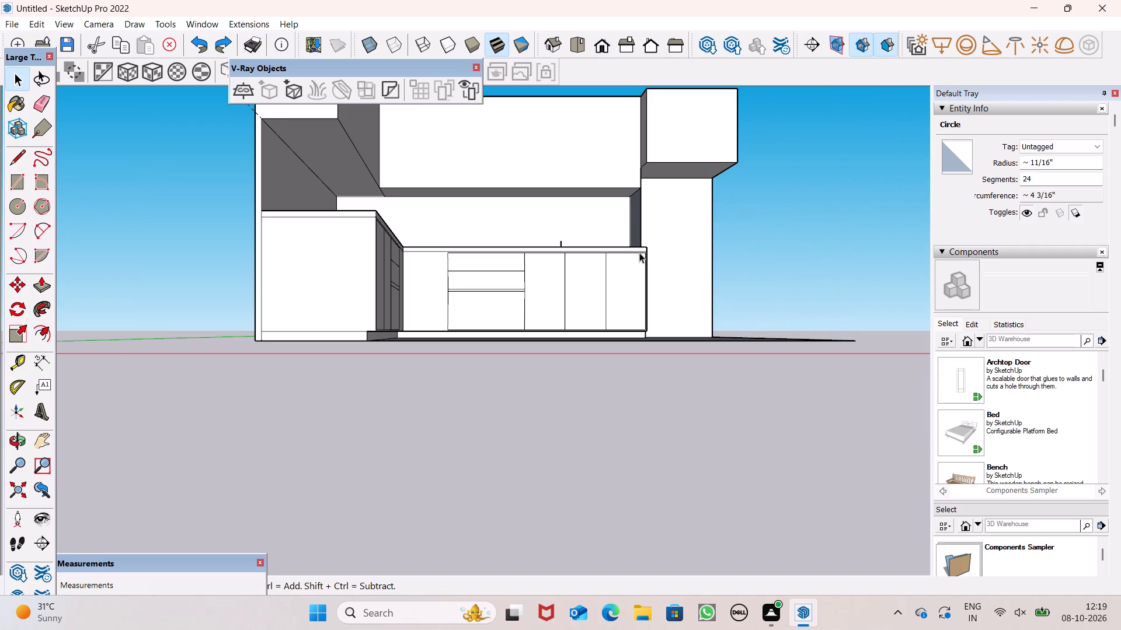
pyautogui.click(830, 243)
pyautogui.moveTo(681, 225); pyautogui.dragTo(746, 381, button='middle')
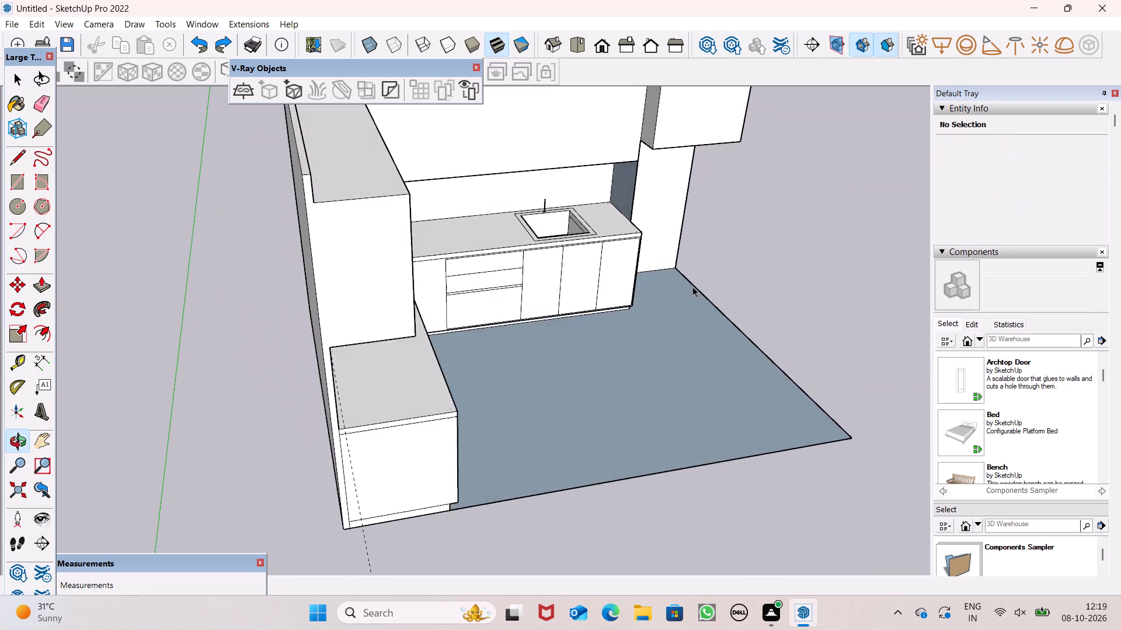
pyautogui.scroll(8, 621, 244)
pyautogui.scroll(3, 452, 146)
pyautogui.scroll(-1, 414, 132)
pyautogui.scroll(1, 414, 132)
pyautogui.scroll(-1, 414, 132)
pyautogui.scroll(8, 479, 125)
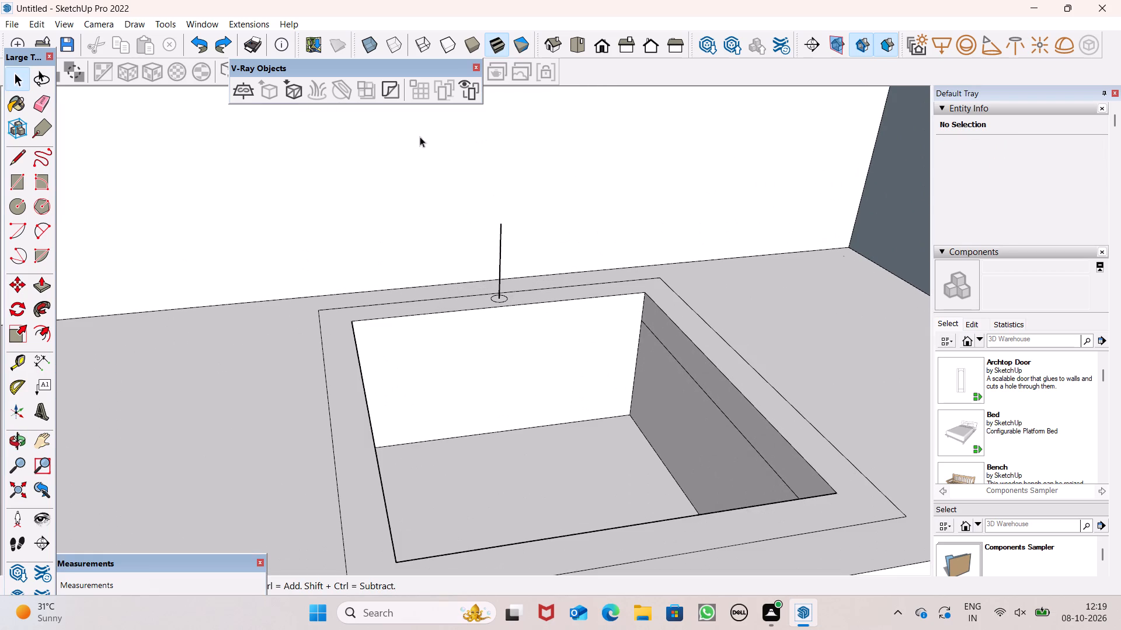
# Draw a two-point arc from the top of the tap's vertical line toward the basin, with a bulge of about 9/16".
pyautogui.moveTo(42, 228); pyautogui.dragTo(43, 228)
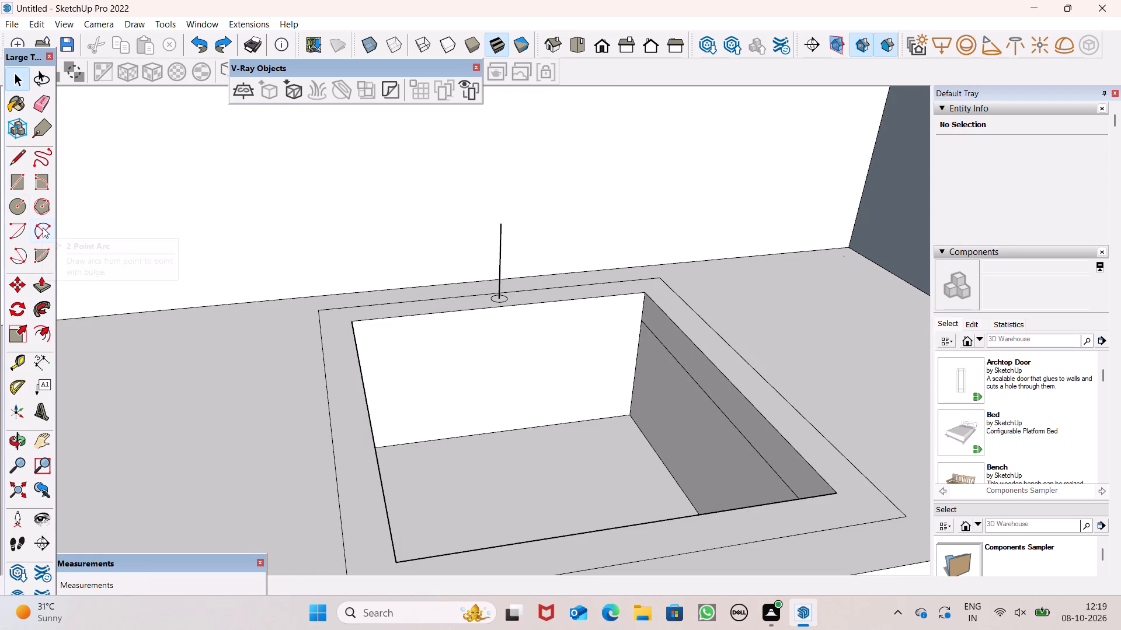
pyautogui.moveTo(43, 228); pyautogui.dragTo(88, 228)
pyautogui.moveTo(483, 274); pyautogui.dragTo(630, 313, button='middle')
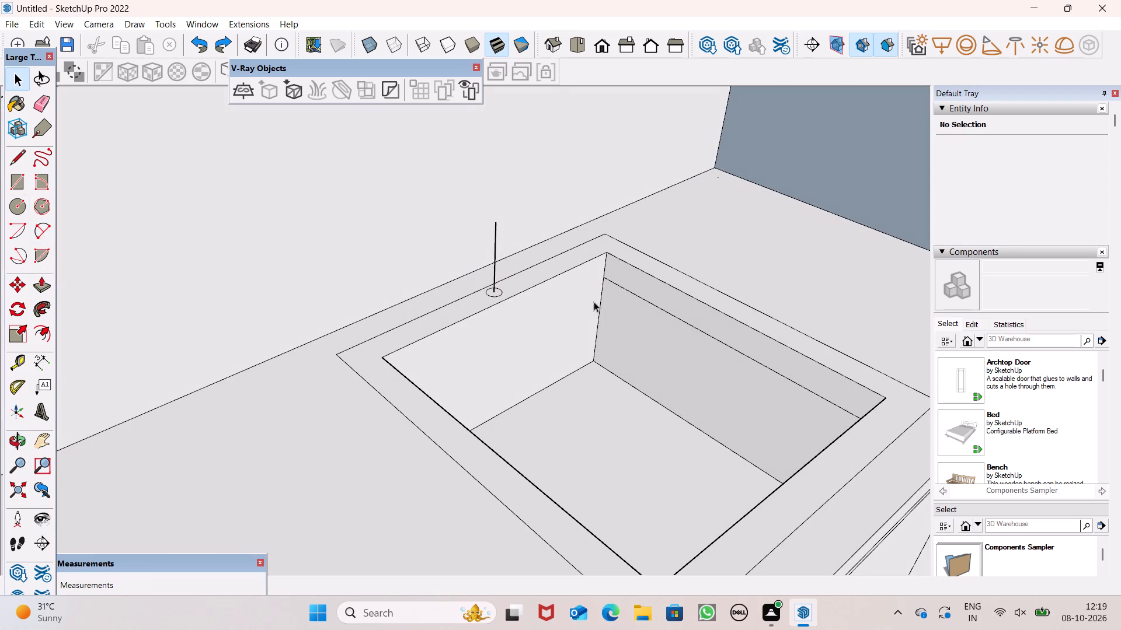
pyautogui.click(44, 234)
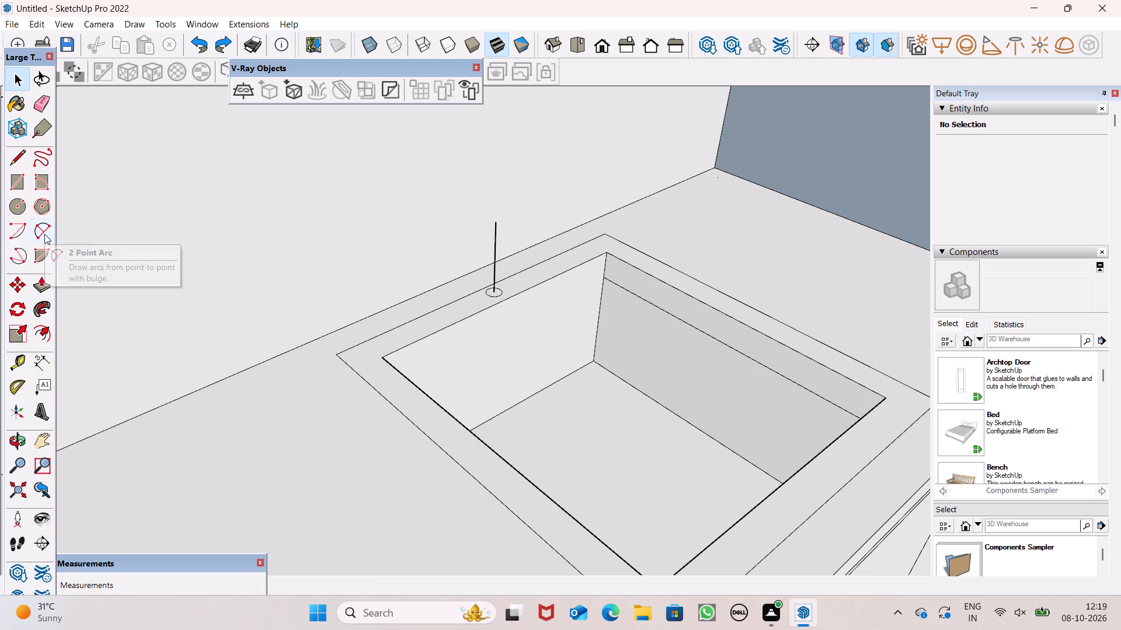
pyautogui.click(495, 224)
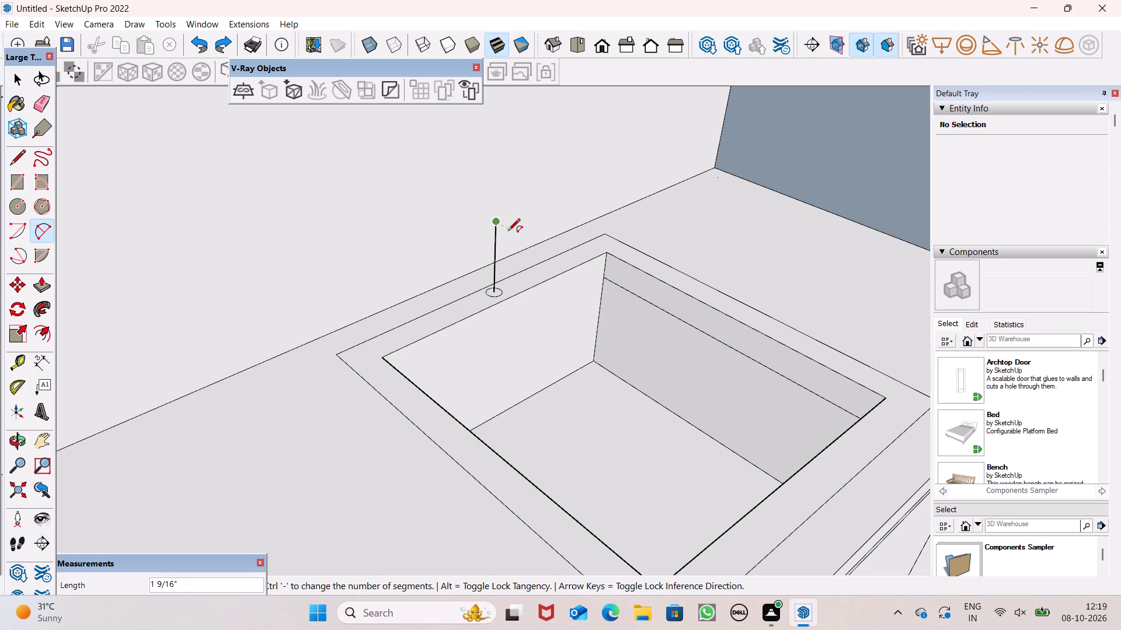
pyautogui.click(508, 230)
pyautogui.moveTo(509, 242); pyautogui.dragTo(559, 231, button='middle')
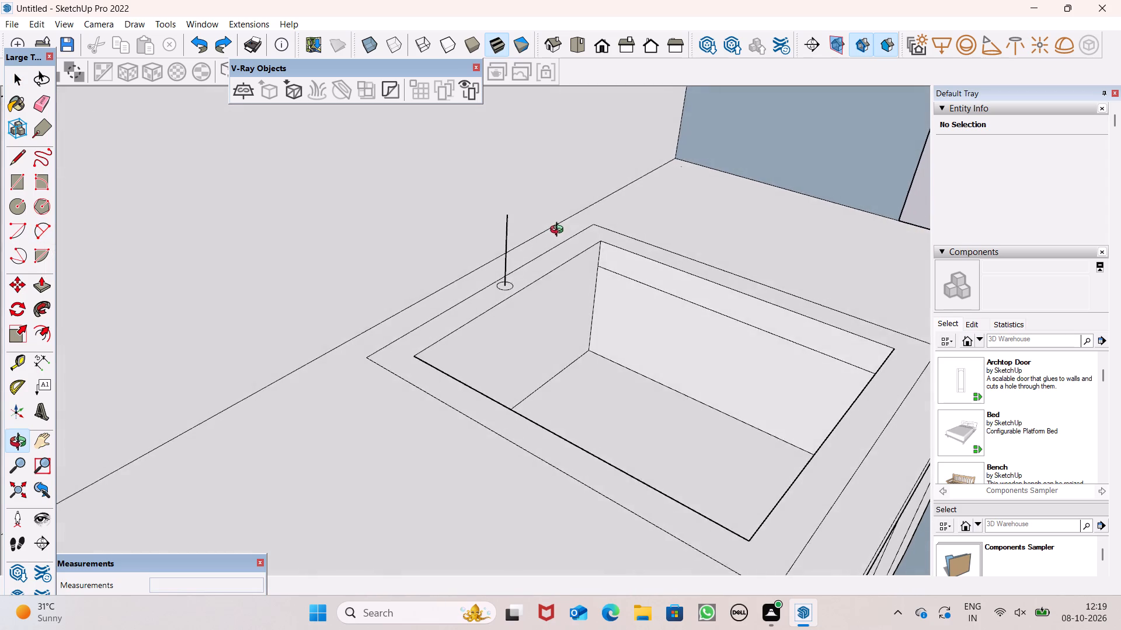
pyautogui.moveTo(559, 231); pyautogui.dragTo(562, 226, button='middle')
pyautogui.scroll(8, 544, 223)
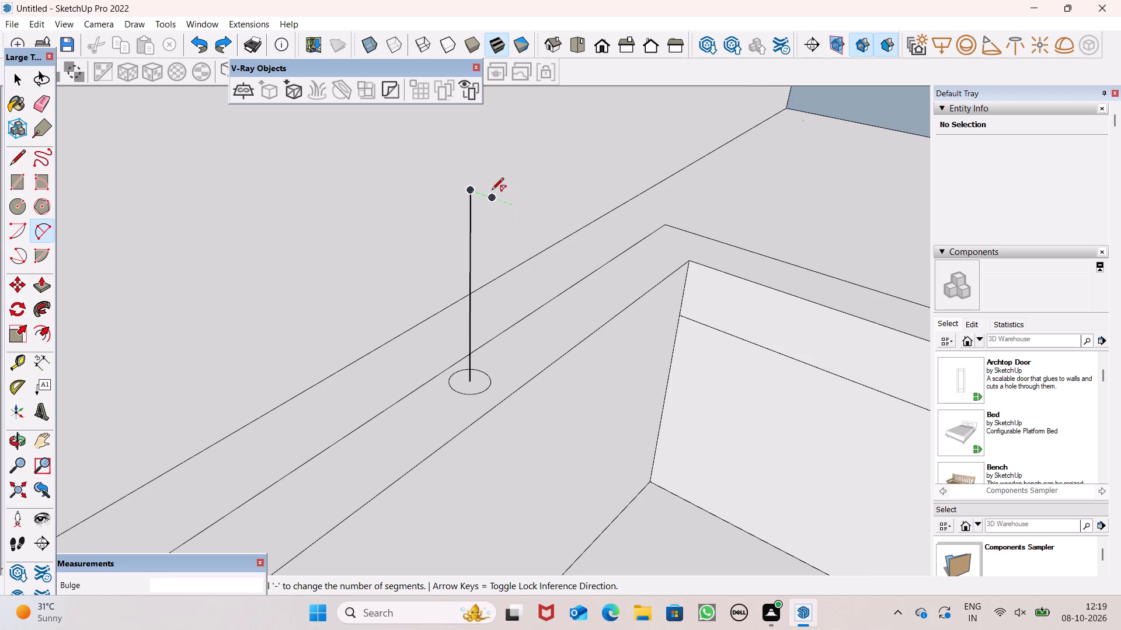
pyautogui.click(465, 170)
pyautogui.press('space')
pyautogui.press('space')
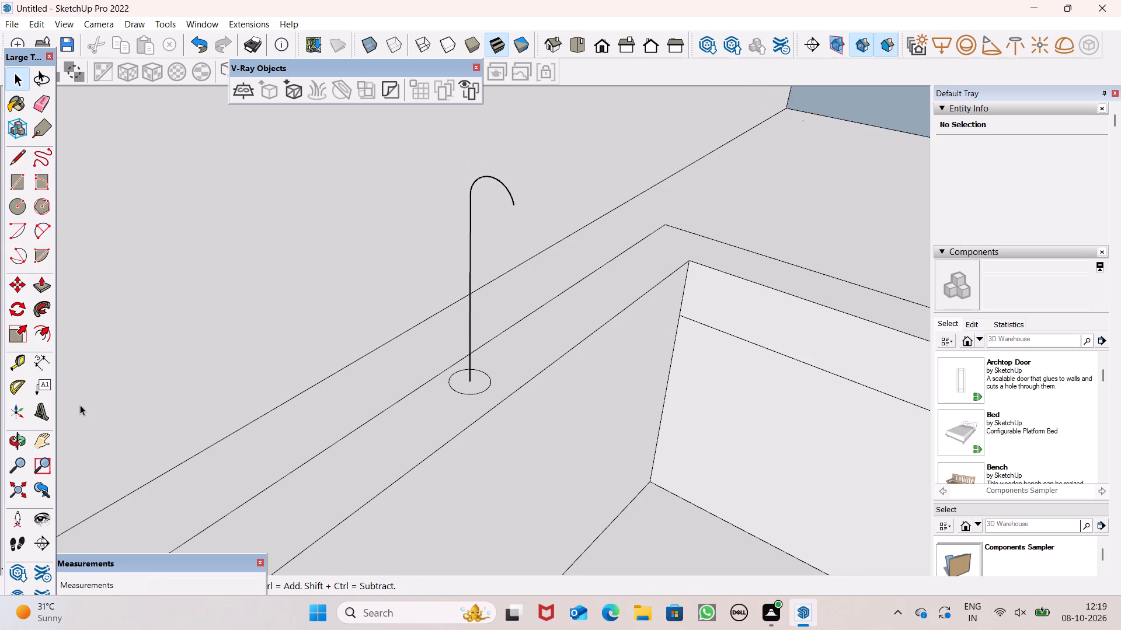
# Sweep the small circle on the sink rim along the vertical line and arc with Follow Me to form the tap.
pyautogui.click(44, 303)
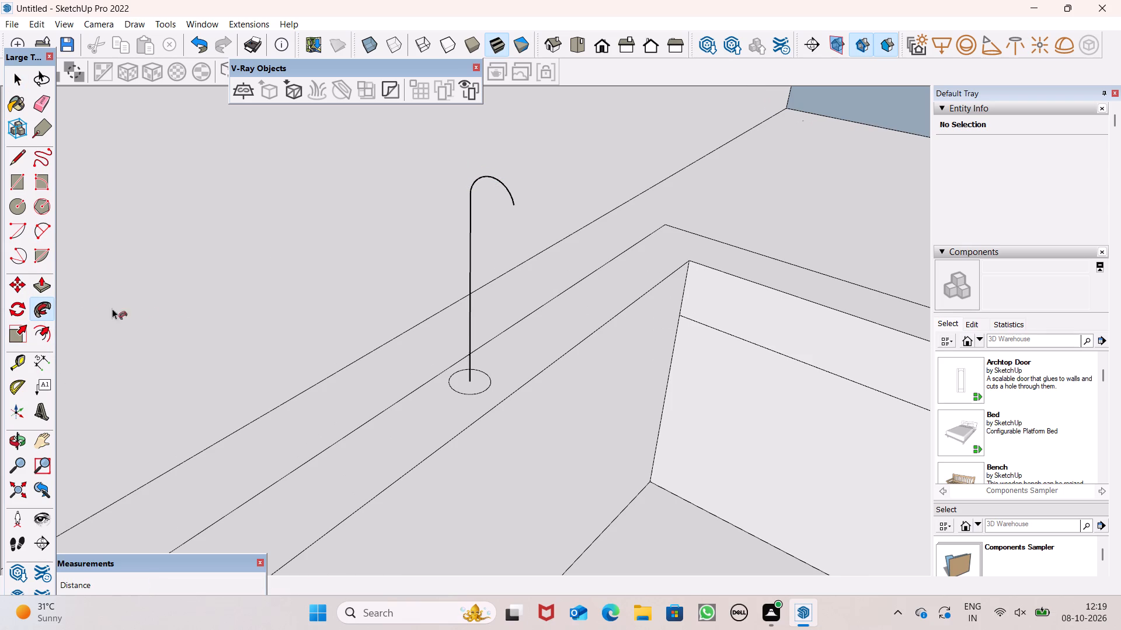
pyautogui.moveTo(466, 377); pyautogui.dragTo(466, 350)
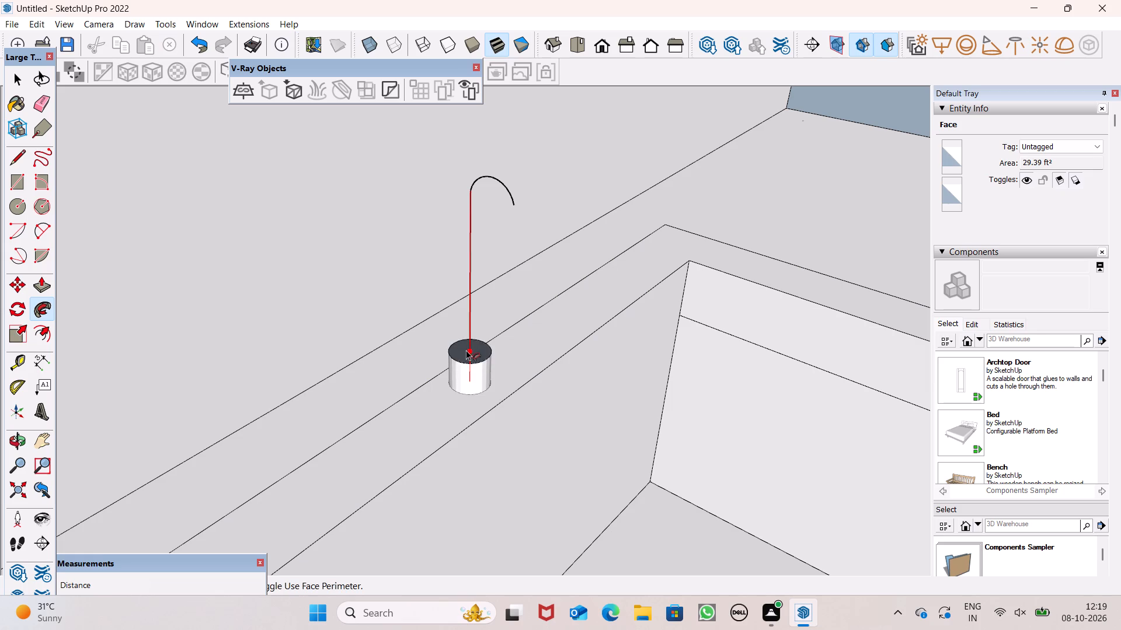
pyautogui.moveTo(466, 350); pyautogui.dragTo(532, 216)
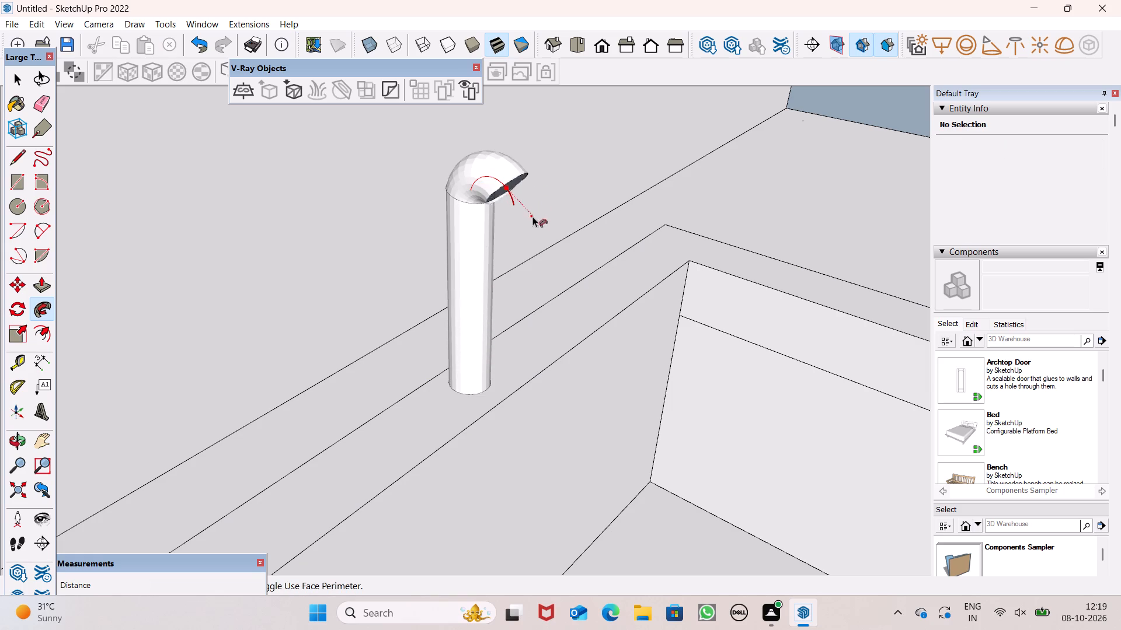
pyautogui.moveTo(532, 216); pyautogui.dragTo(528, 264)
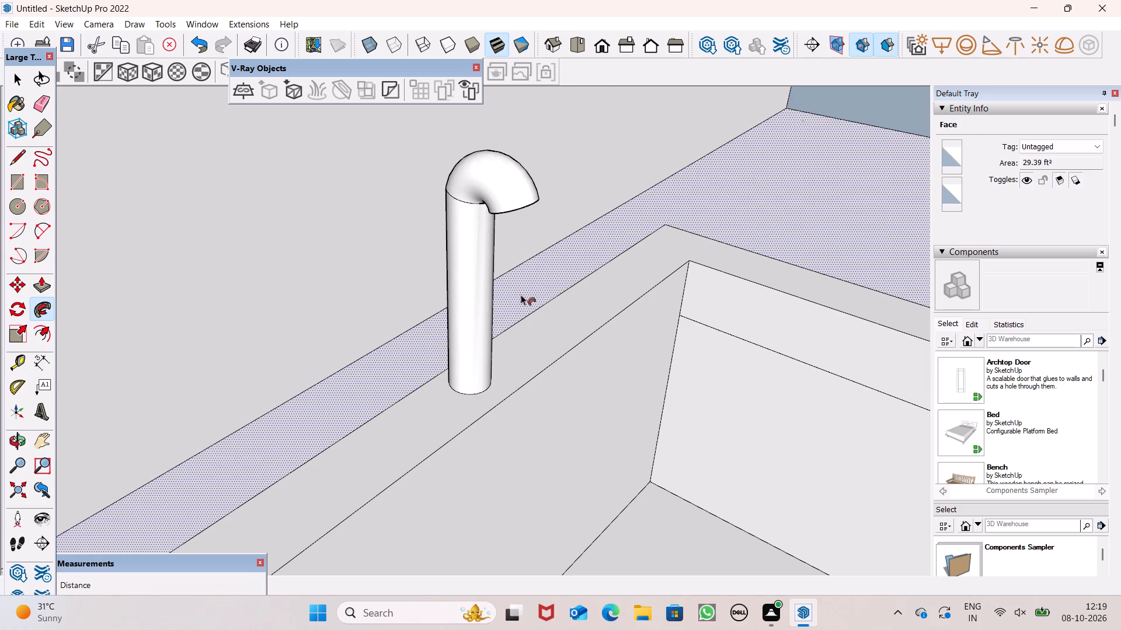
pyautogui.press('space')
# Examine the sink with its tap and the whole kitchen from above and from the front.
pyautogui.scroll(-13, 520, 300)
pyautogui.scroll(-1, 573, 367)
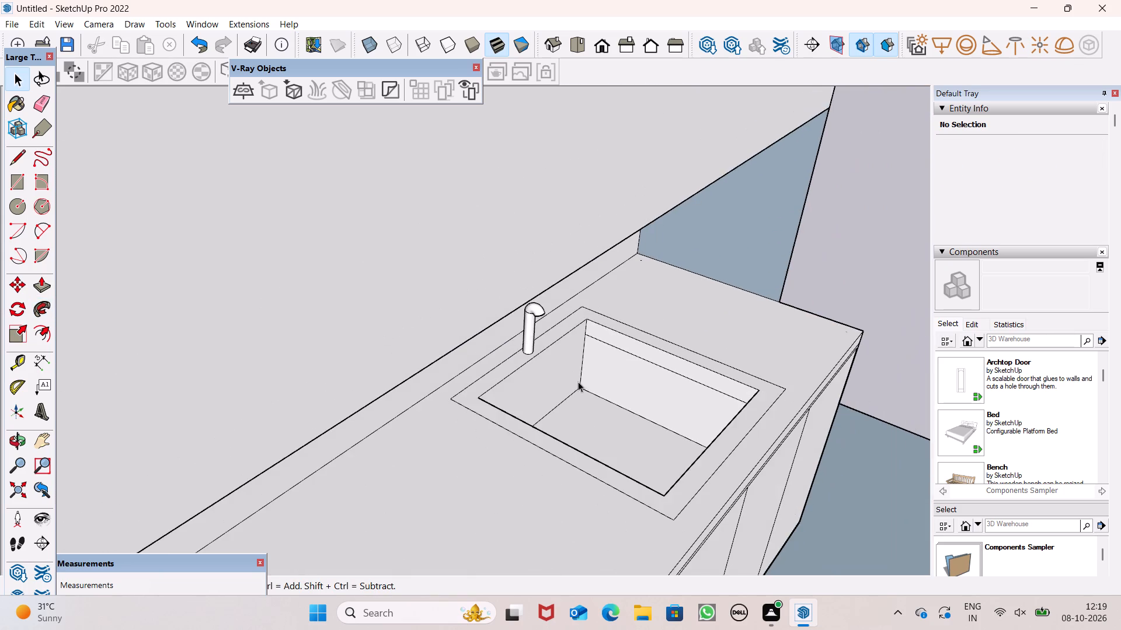
pyautogui.scroll(-10, 611, 346)
pyautogui.moveTo(634, 364); pyautogui.dragTo(445, 345, button='middle')
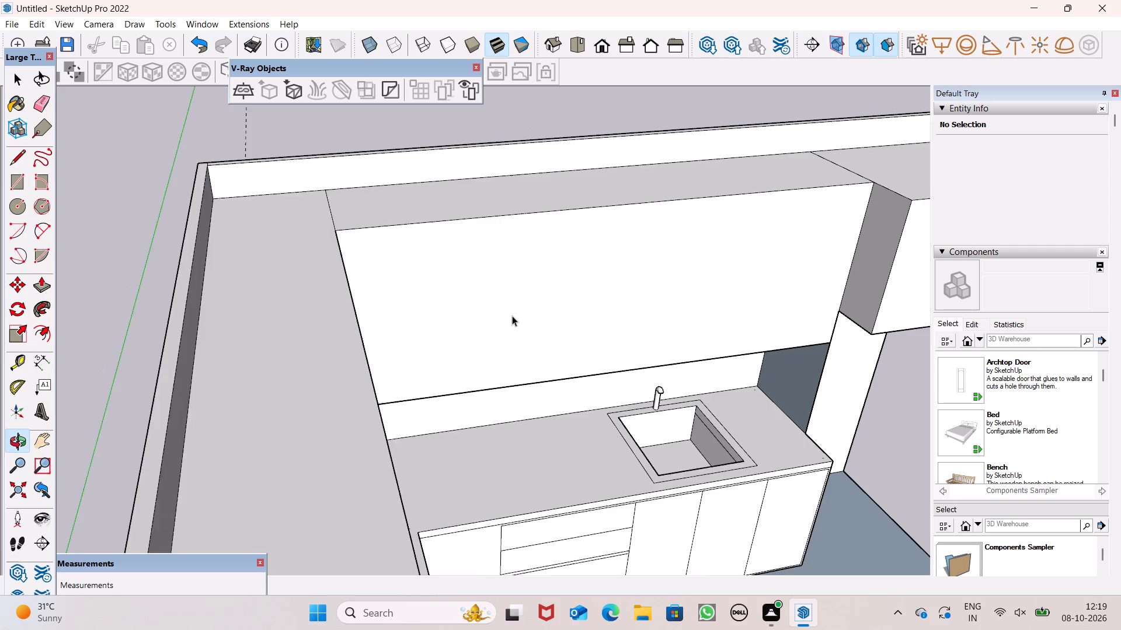
pyautogui.scroll(-1, 561, 342)
pyautogui.scroll(1, 650, 354)
pyautogui.scroll(-1, 756, 428)
pyautogui.moveTo(768, 429); pyautogui.dragTo(587, 384, button='middle')
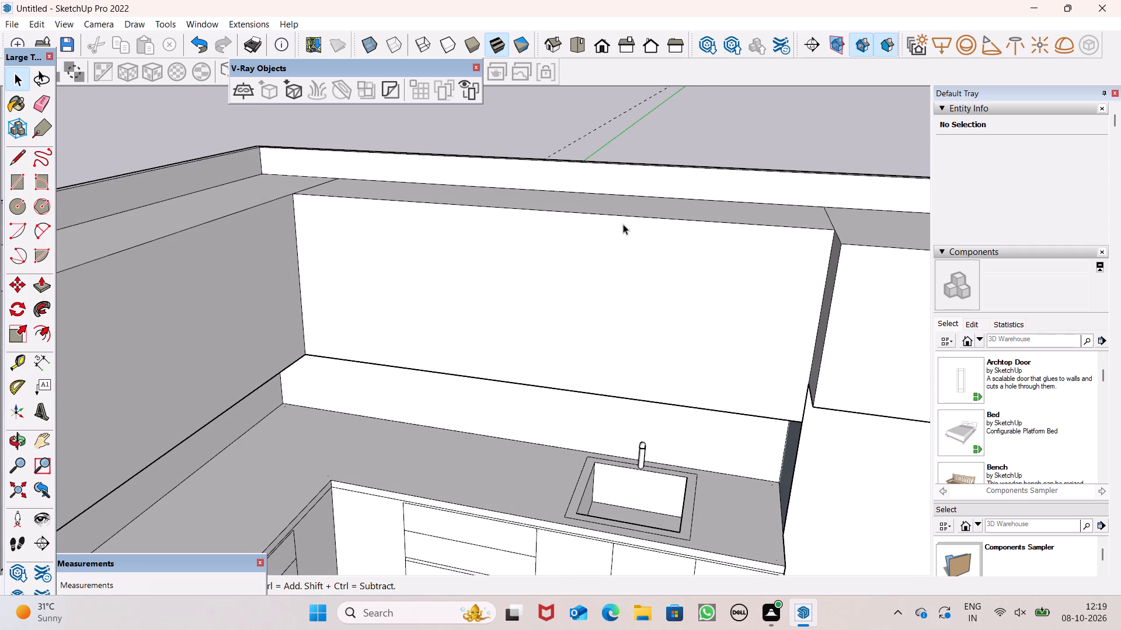
pyautogui.scroll(-10, 569, 230)
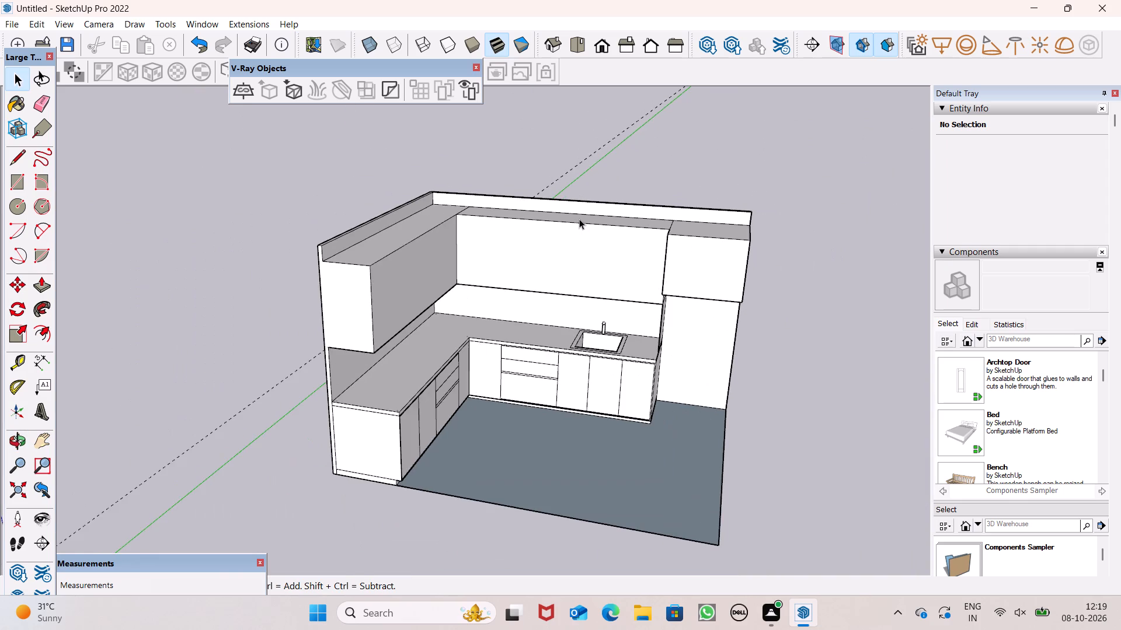
pyautogui.scroll(-3, 579, 219)
pyautogui.scroll(1, 579, 219)
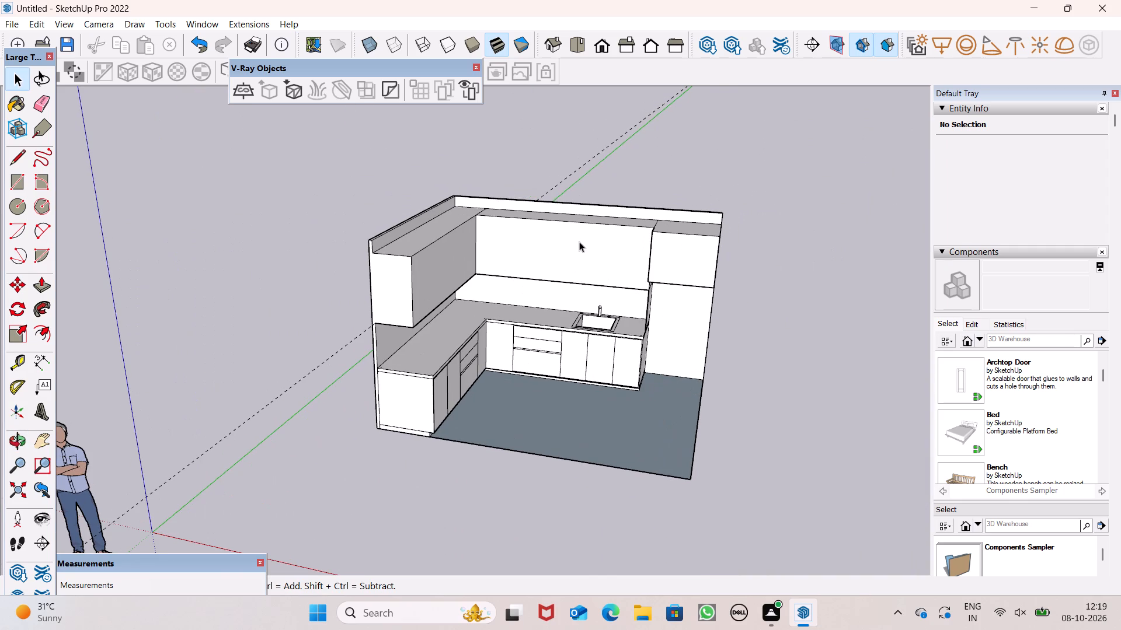
pyautogui.scroll(-4, 582, 246)
pyautogui.moveTo(583, 286); pyautogui.dragTo(591, 323, button='middle')
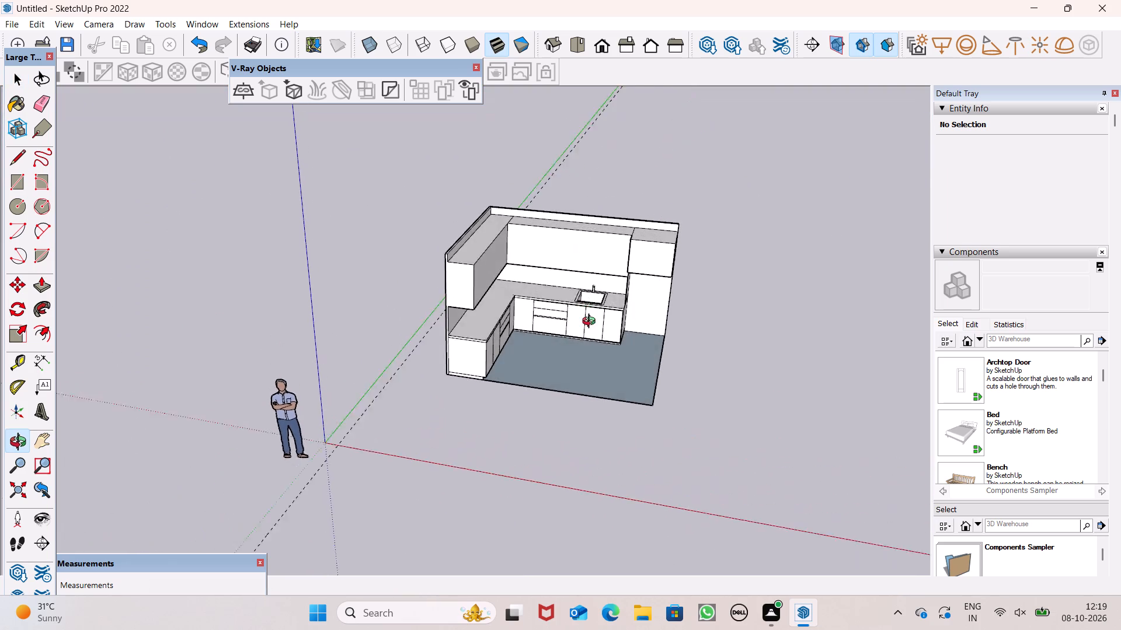
pyautogui.moveTo(591, 323); pyautogui.dragTo(545, 275, button='middle')
pyautogui.scroll(1, 580, 277)
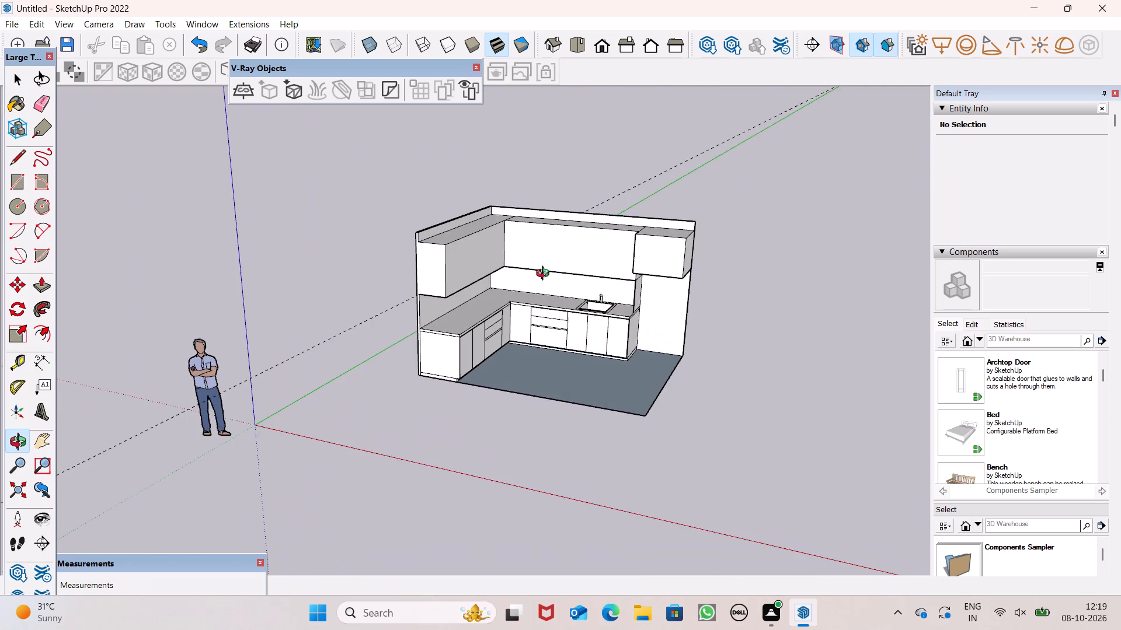
pyautogui.moveTo(545, 275); pyautogui.dragTo(448, 235, button='middle')
pyautogui.scroll(1, 579, 245)
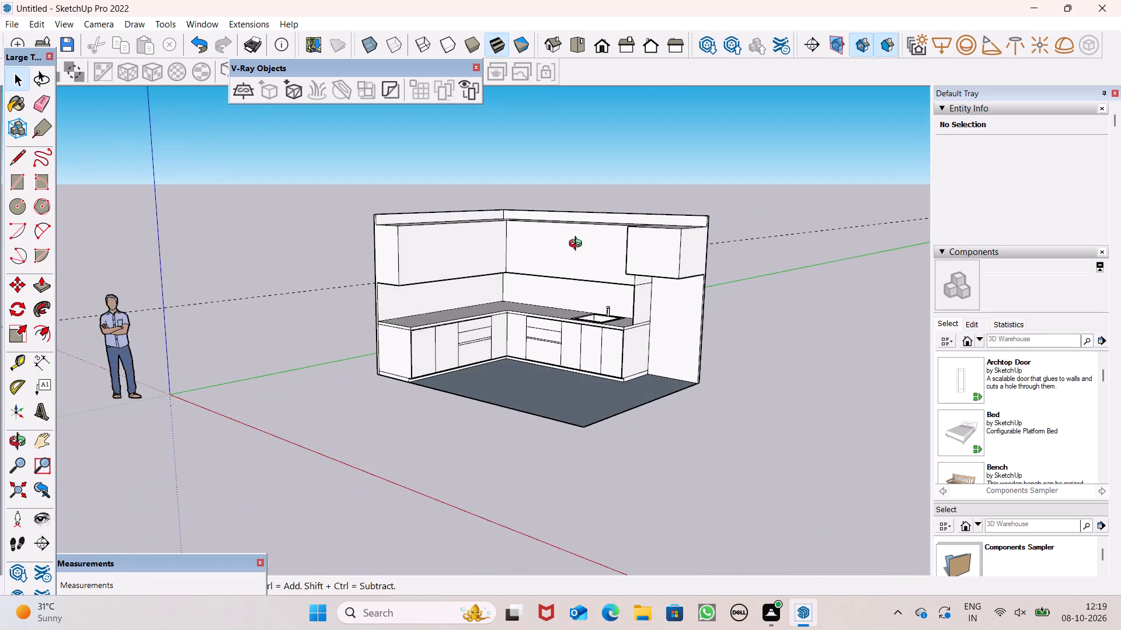
pyautogui.middleClick(578, 245)
pyautogui.scroll(1, 578, 245)
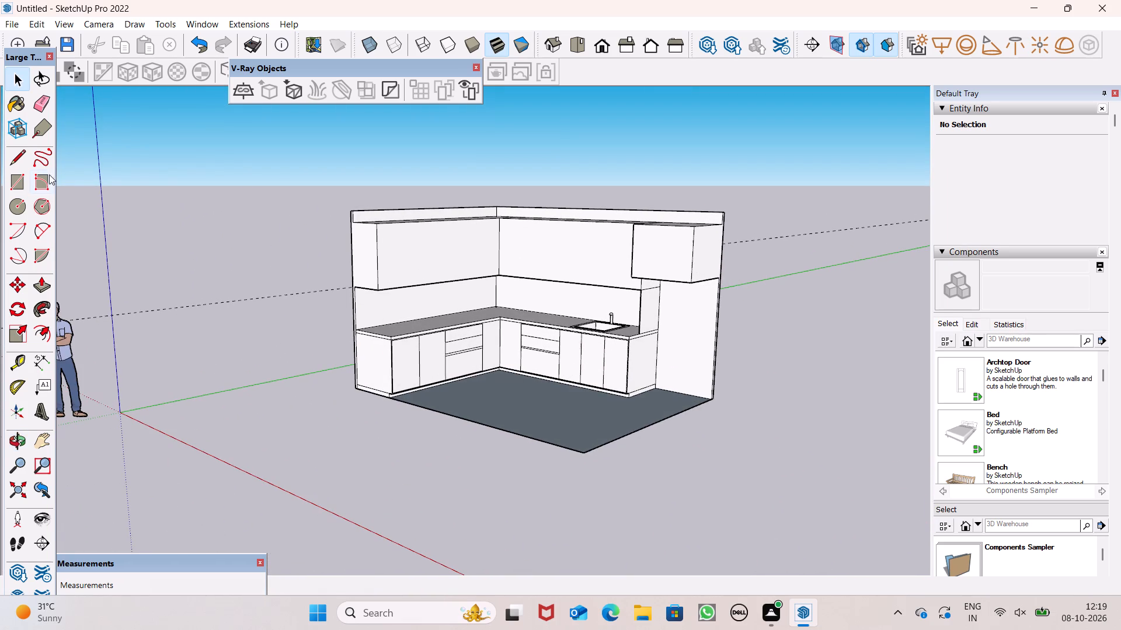
# Draw a thin rectangle about 2 13/16" high and 9' 10" long across the front of the upper cabinet on the wall without the sink.
pyautogui.click(20, 147)
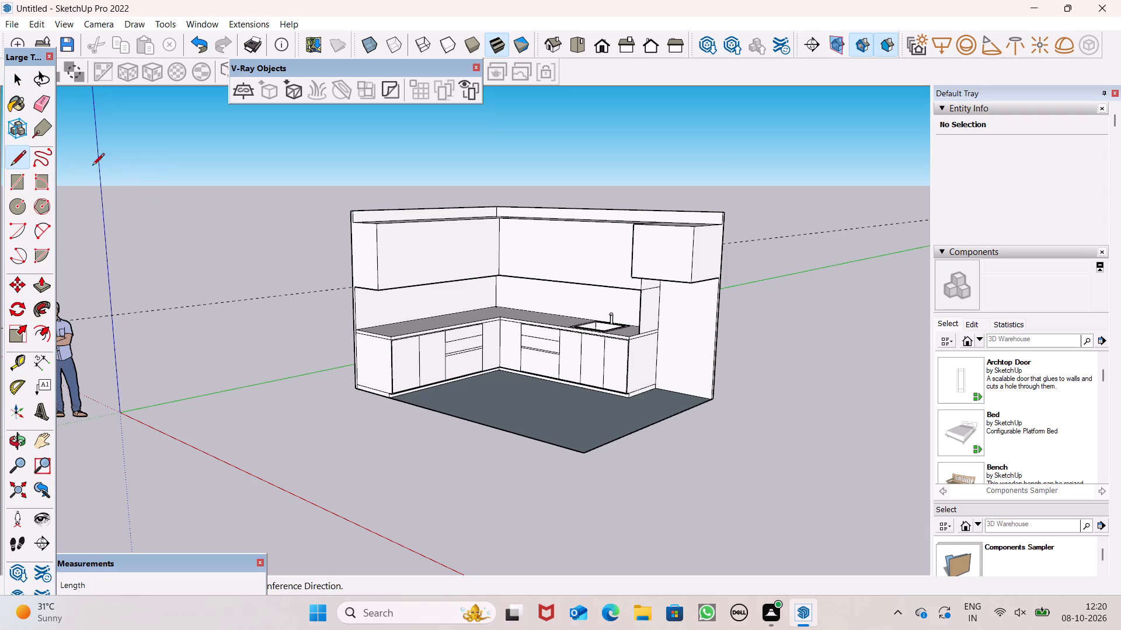
pyautogui.scroll(1, 336, 65)
pyautogui.moveTo(438, 159); pyautogui.dragTo(379, 177, button='middle')
pyautogui.scroll(1, 408, 178)
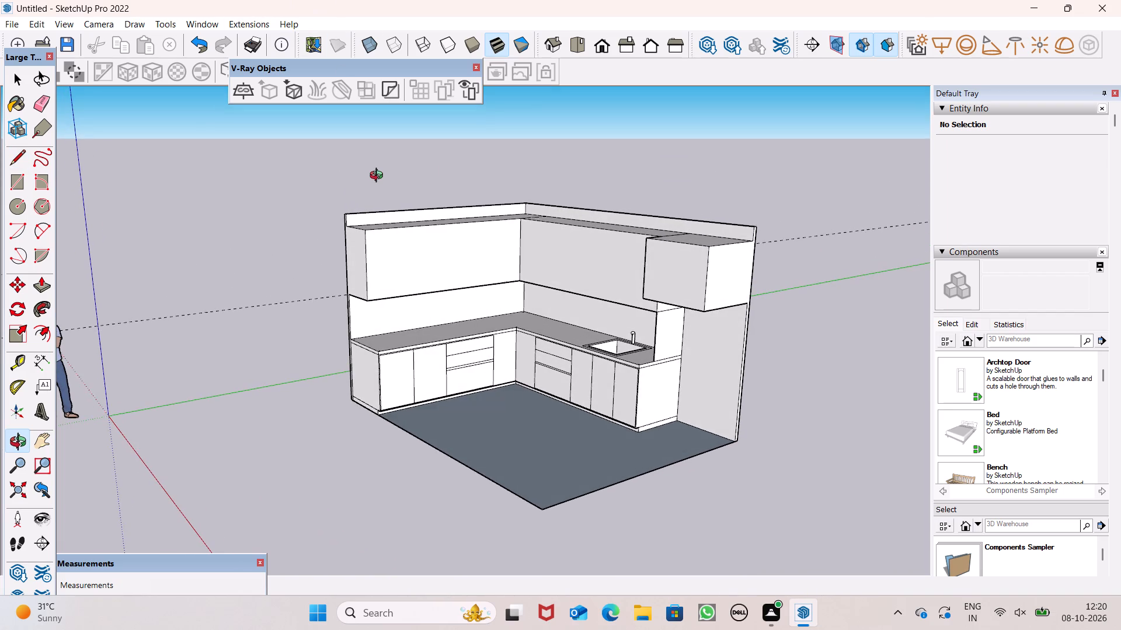
pyautogui.moveTo(379, 177); pyautogui.dragTo(377, 176, button='middle')
pyautogui.scroll(1, 307, 143)
pyautogui.click(20, 178)
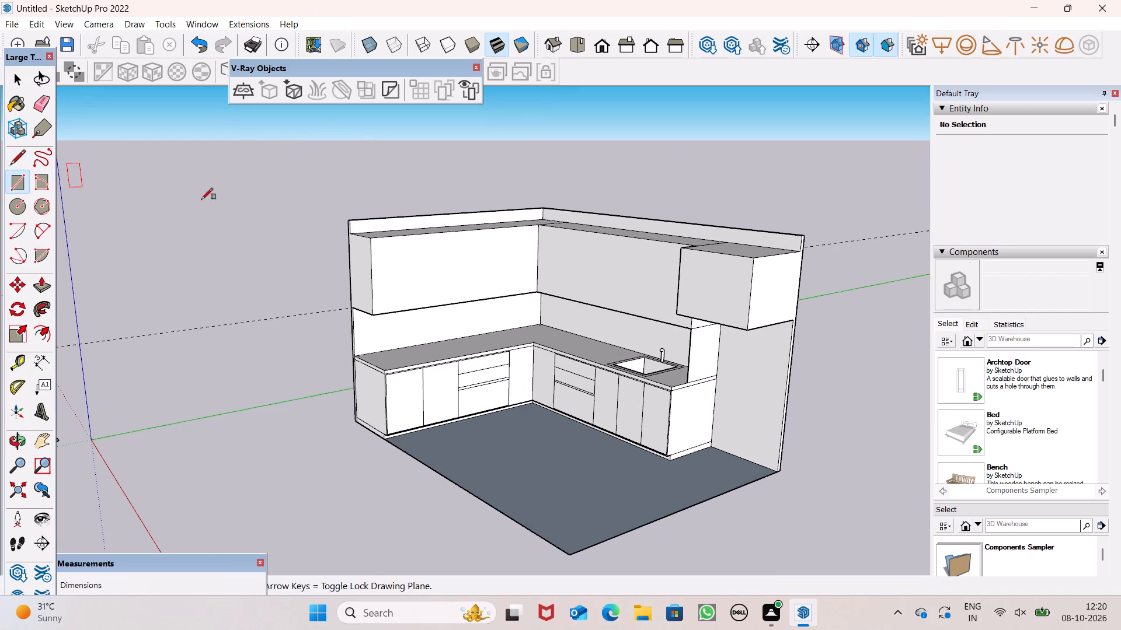
pyautogui.middleClick(343, 239)
pyautogui.moveTo(440, 281); pyautogui.dragTo(378, 301, button='middle')
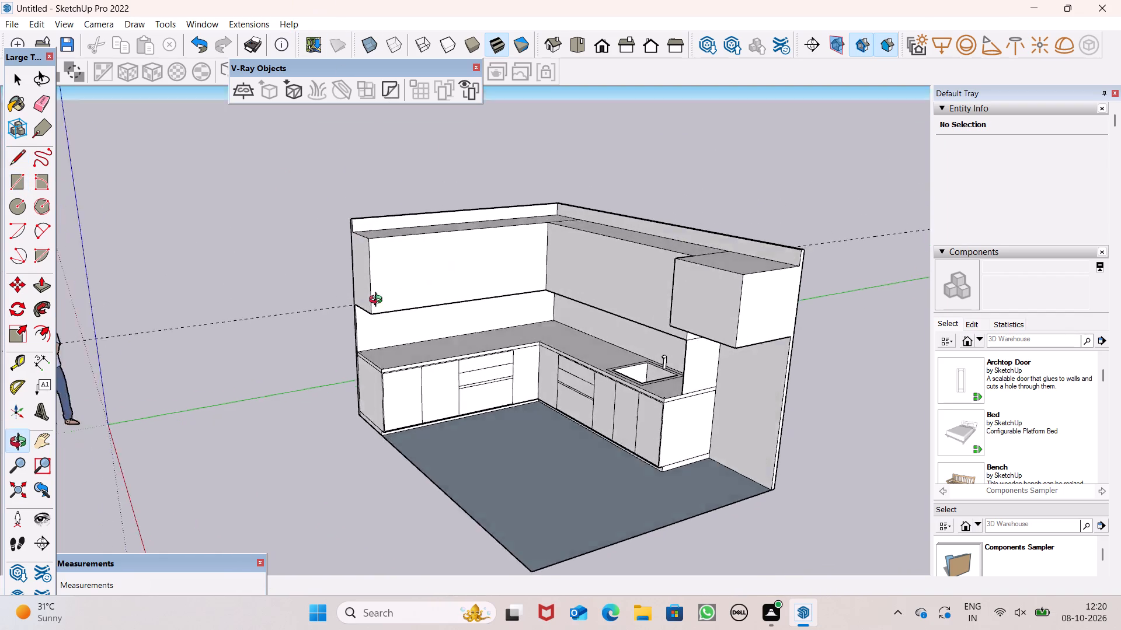
pyautogui.moveTo(378, 301); pyautogui.dragTo(325, 299, button='middle')
pyautogui.scroll(1, 326, 302)
pyautogui.scroll(-1, 380, 269)
pyautogui.scroll(3, 380, 269)
pyautogui.moveTo(467, 291); pyautogui.dragTo(380, 289, button='middle')
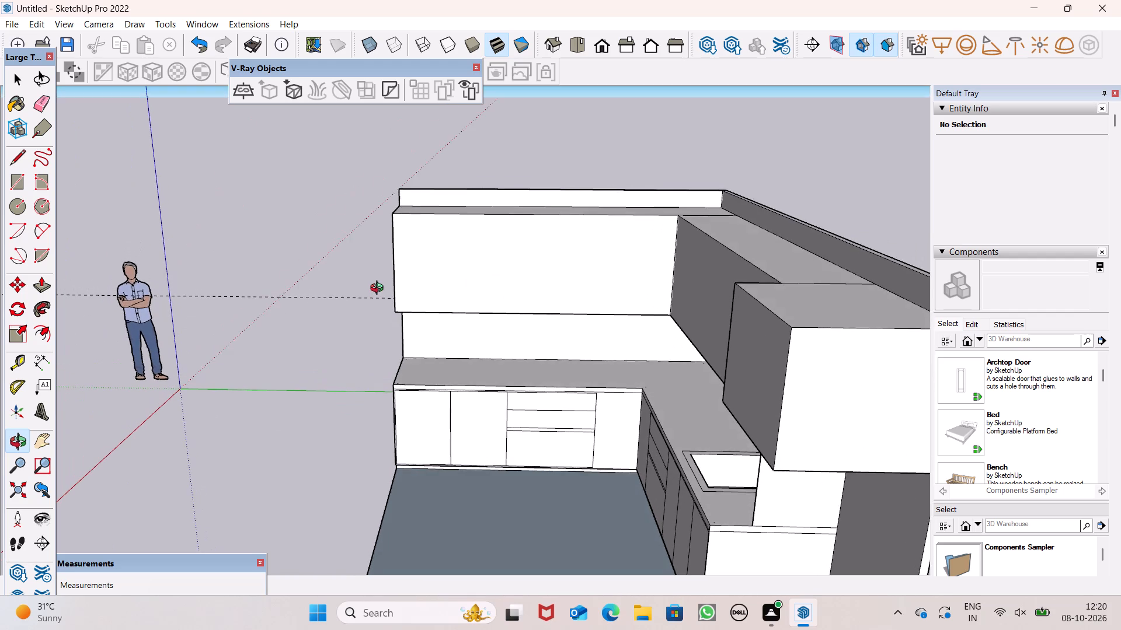
pyautogui.moveTo(380, 289); pyautogui.dragTo(381, 276, button='middle')
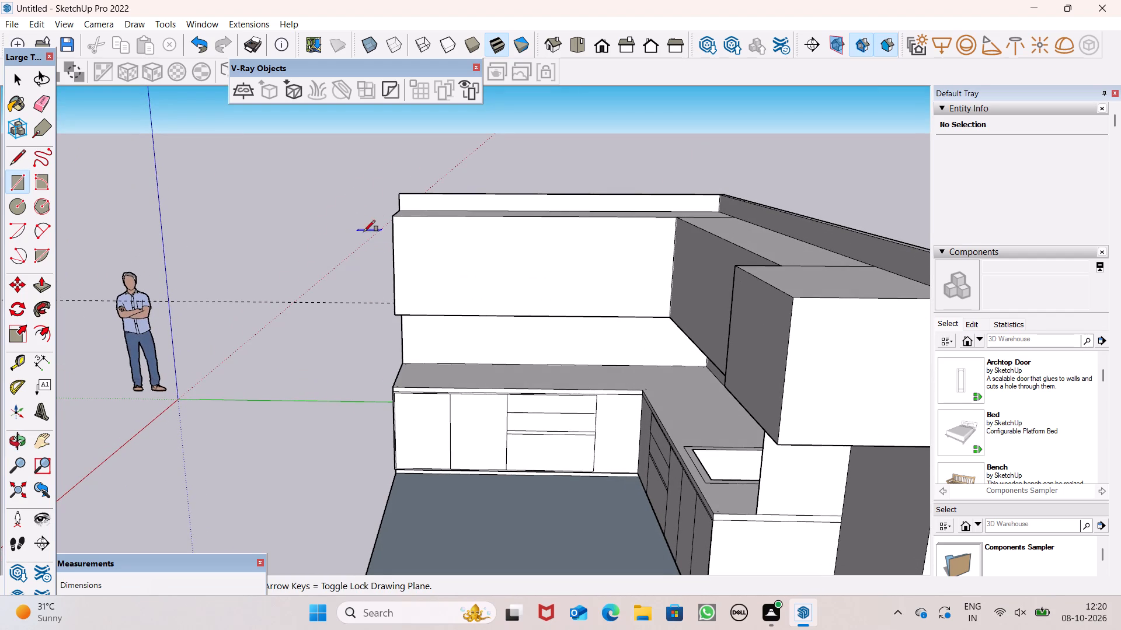
pyautogui.scroll(4, 402, 242)
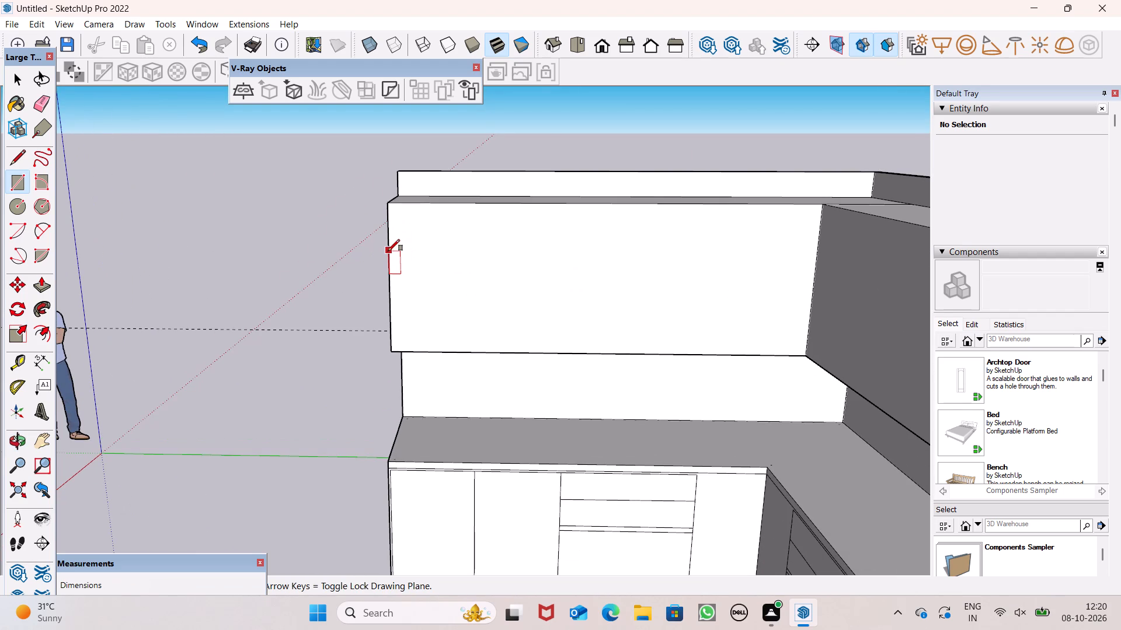
pyautogui.click(388, 249)
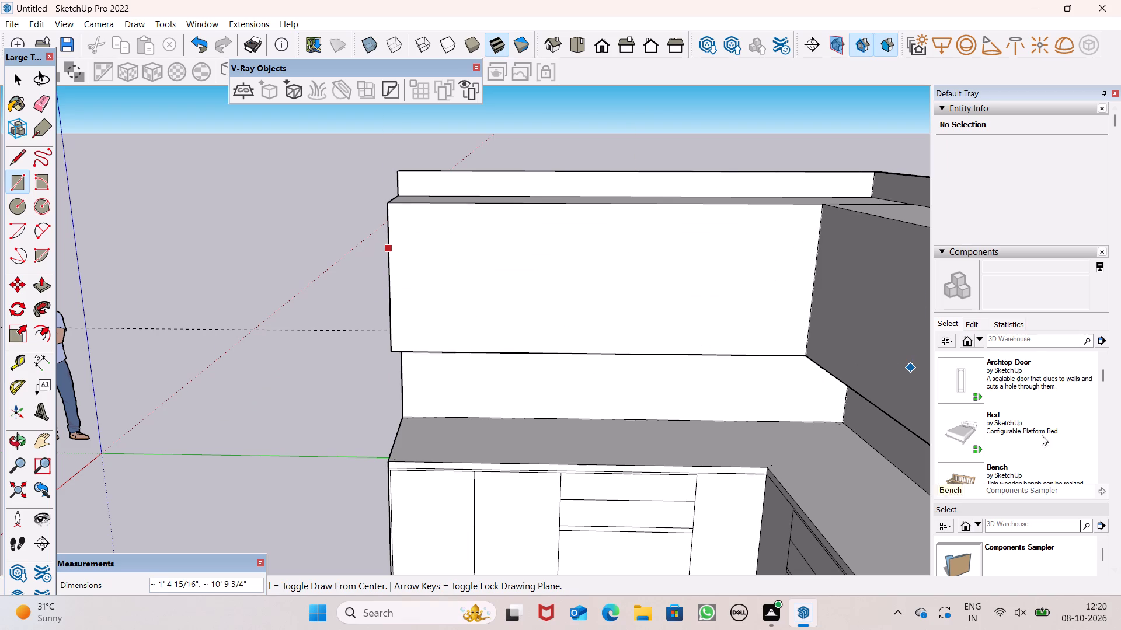
pyautogui.scroll(2, 867, 244)
pyautogui.scroll(-1, 867, 243)
pyautogui.scroll(5, 867, 243)
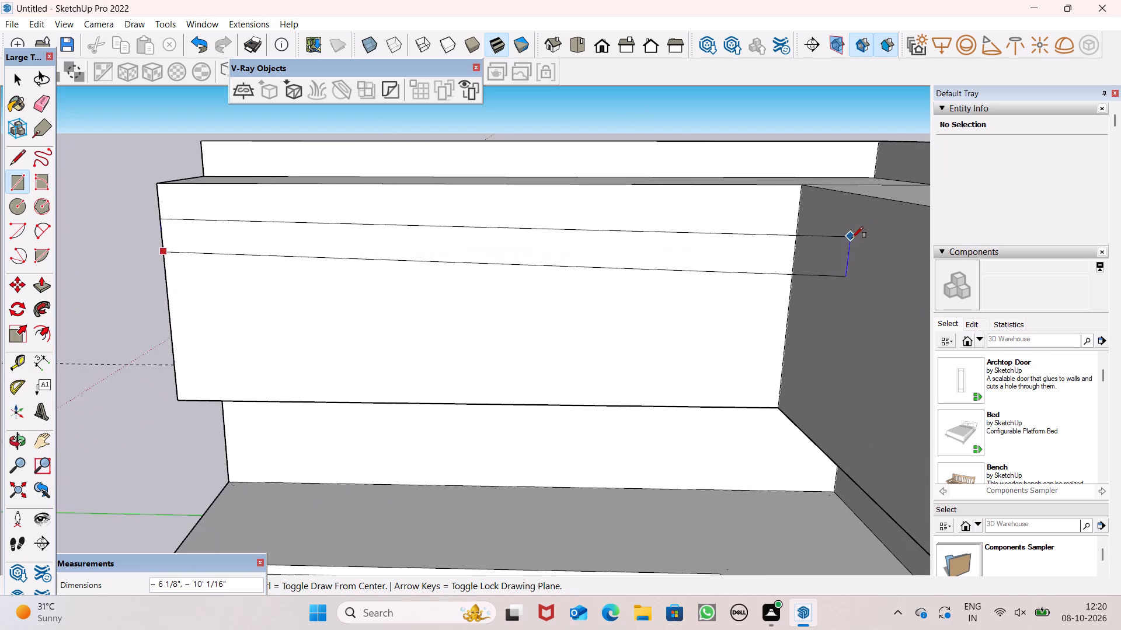
pyautogui.scroll(1, 852, 238)
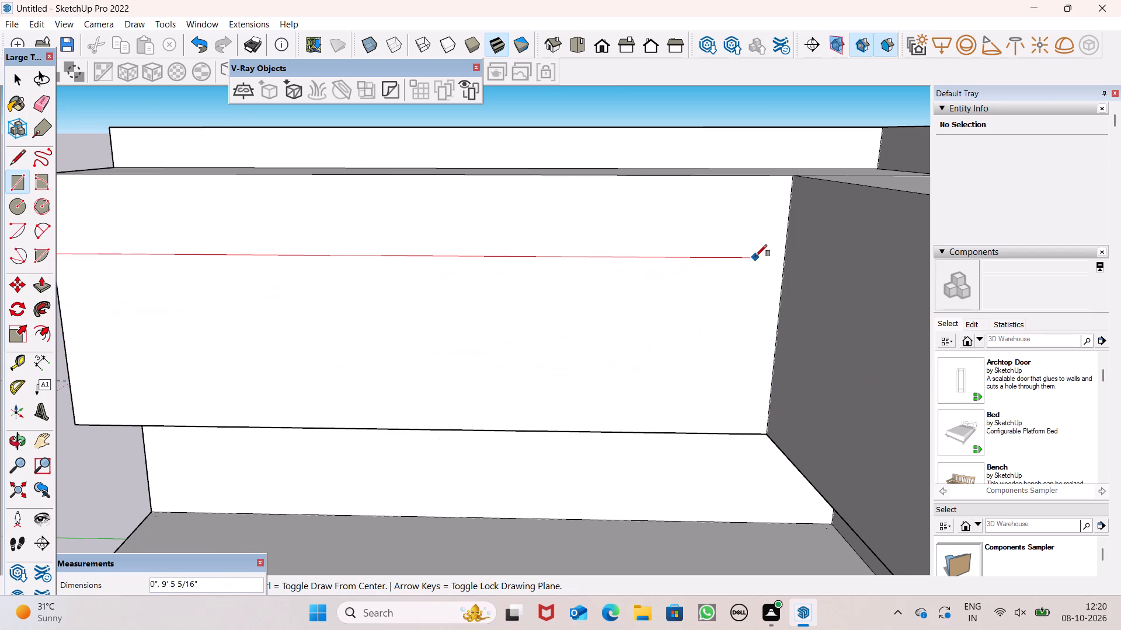
pyautogui.click(784, 275)
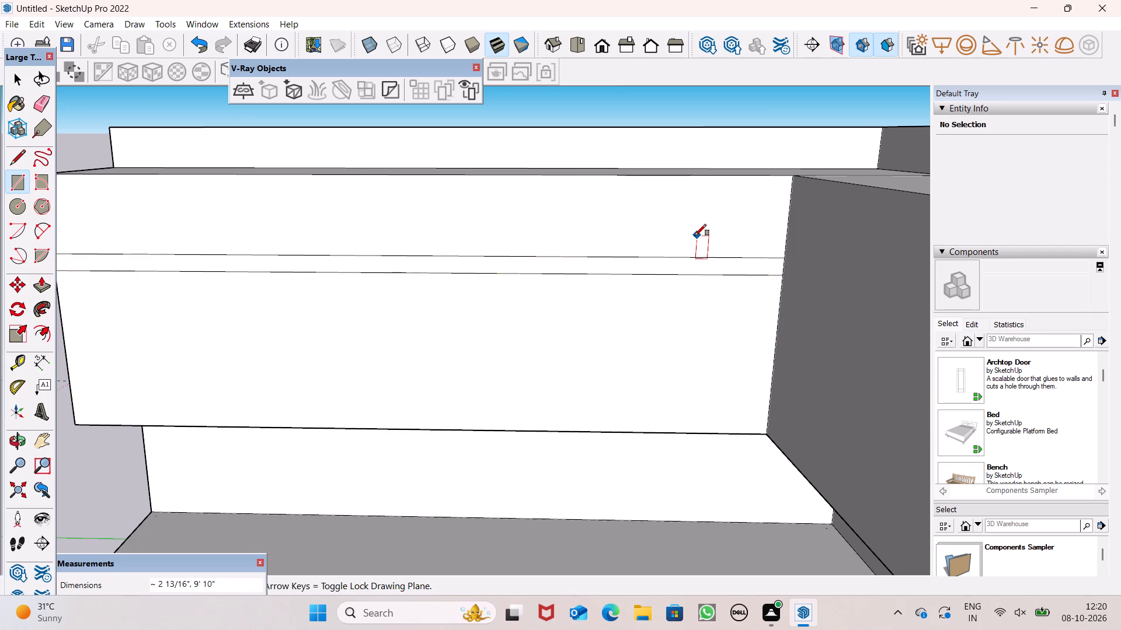
pyautogui.press('space')
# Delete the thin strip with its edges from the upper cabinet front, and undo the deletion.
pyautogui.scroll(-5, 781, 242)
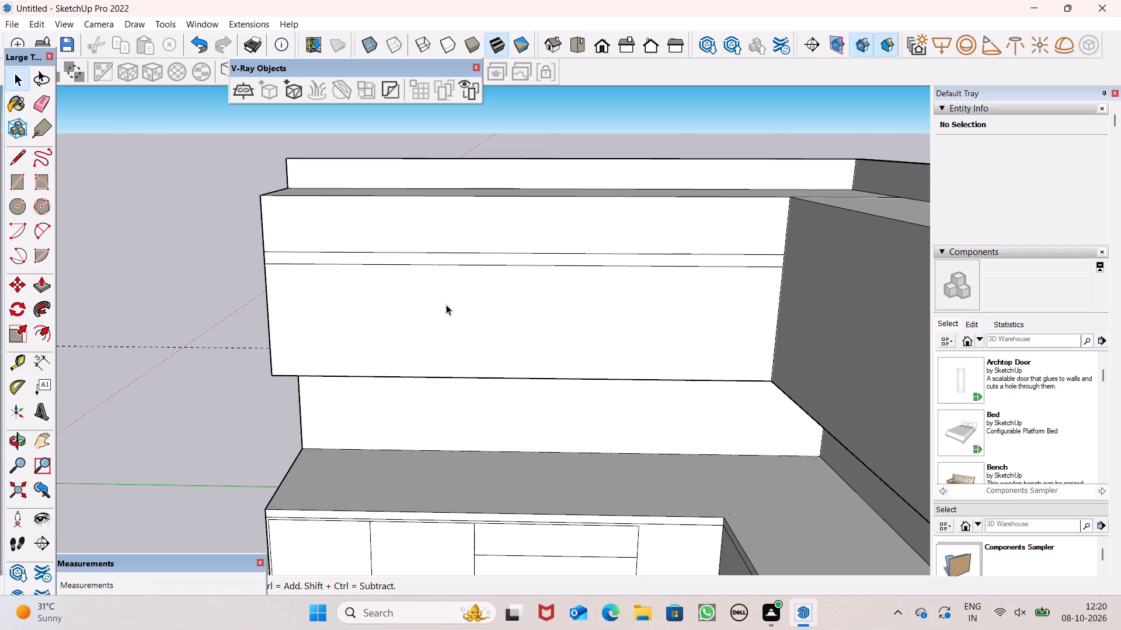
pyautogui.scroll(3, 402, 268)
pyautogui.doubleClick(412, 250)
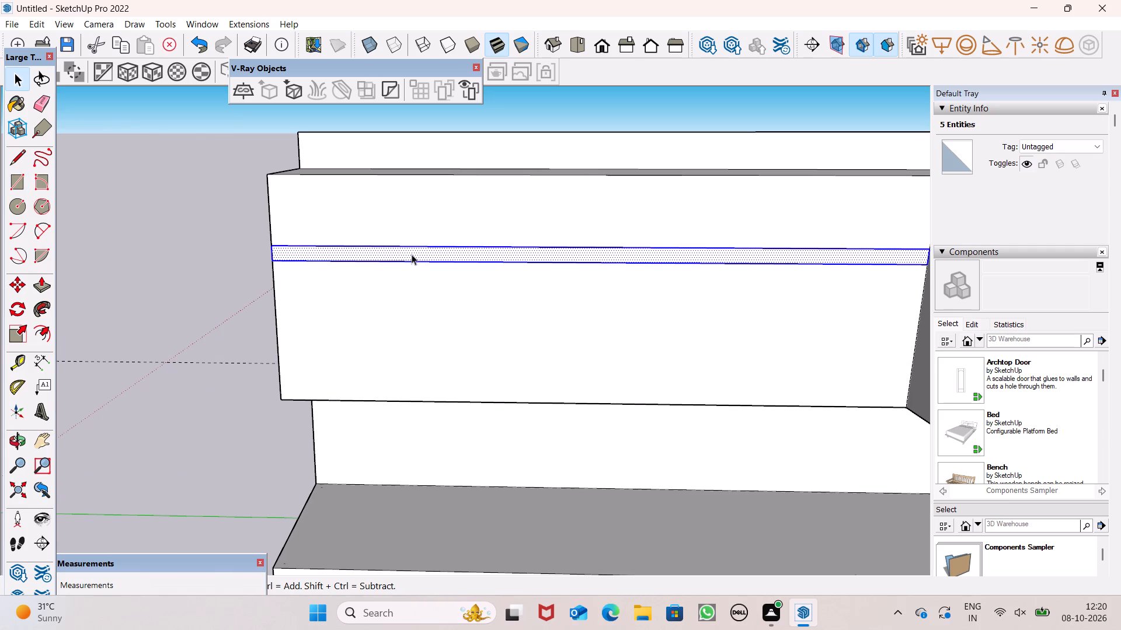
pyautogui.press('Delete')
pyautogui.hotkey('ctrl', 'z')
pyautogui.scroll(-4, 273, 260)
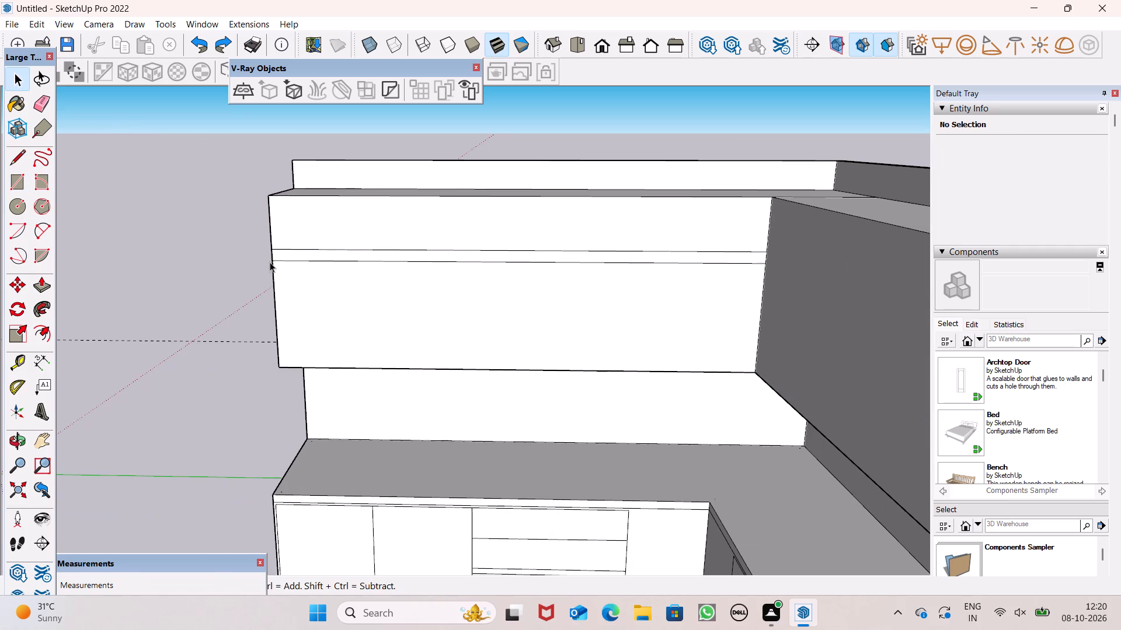
# Erase both long lines of the strip on the upper cabinet front on the wall without the sink.
pyautogui.click(48, 110)
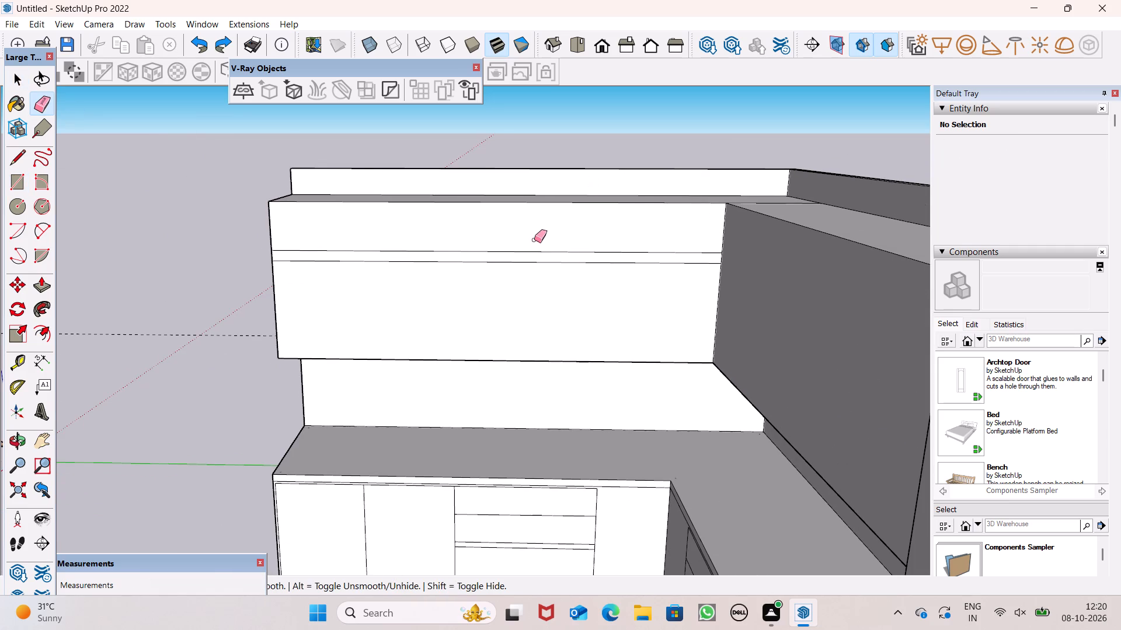
pyautogui.moveTo(534, 240); pyautogui.dragTo(529, 258)
pyautogui.click(527, 260)
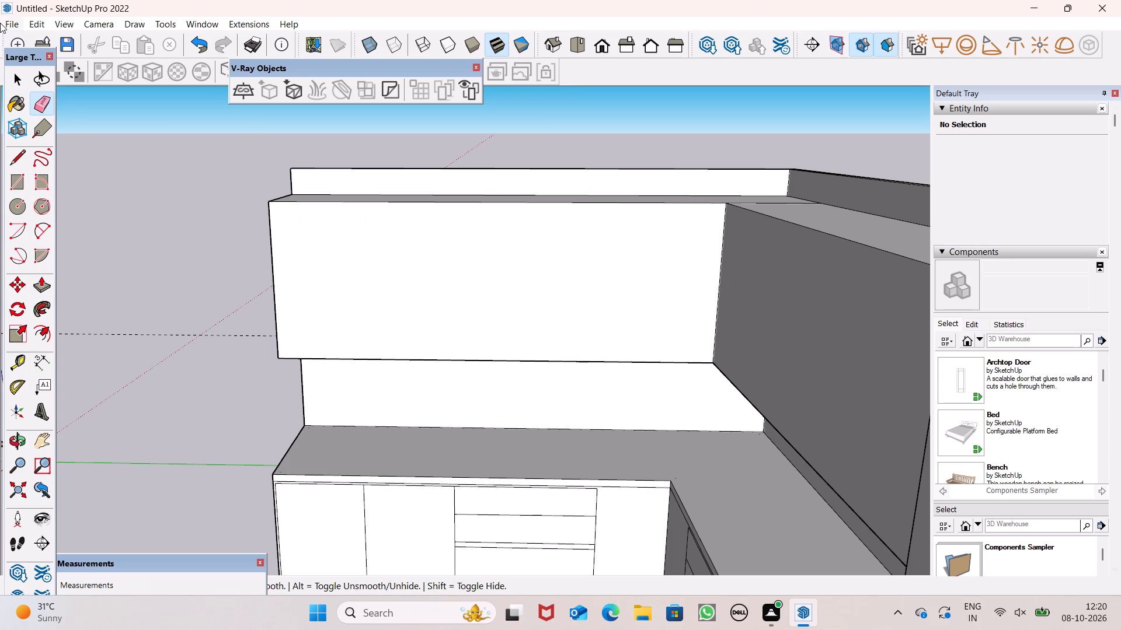
# Draw a thin rectangle about 5/16" high and 9' 10" long across the upper cabinet front on the wall without the sink.
pyautogui.click(19, 182)
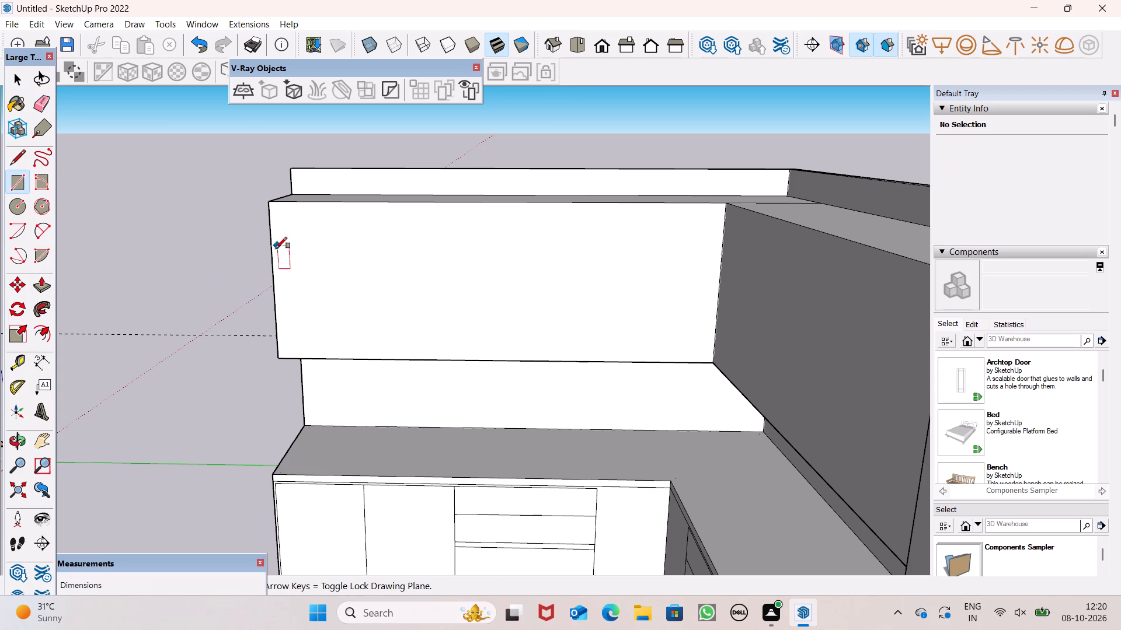
pyautogui.click(276, 257)
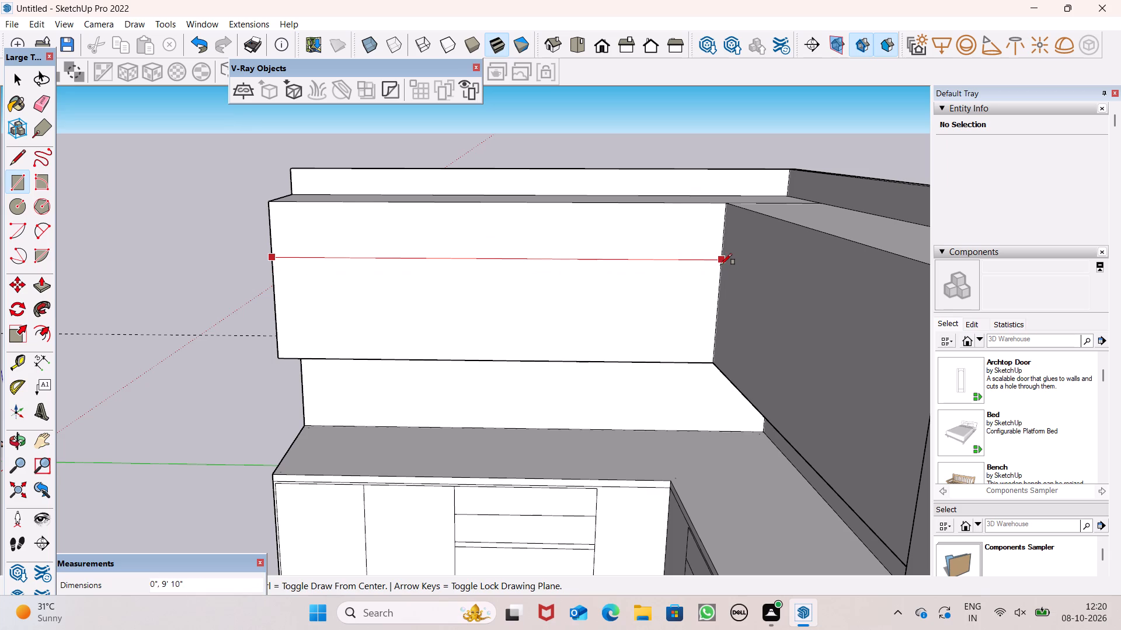
pyautogui.scroll(20, 716, 268)
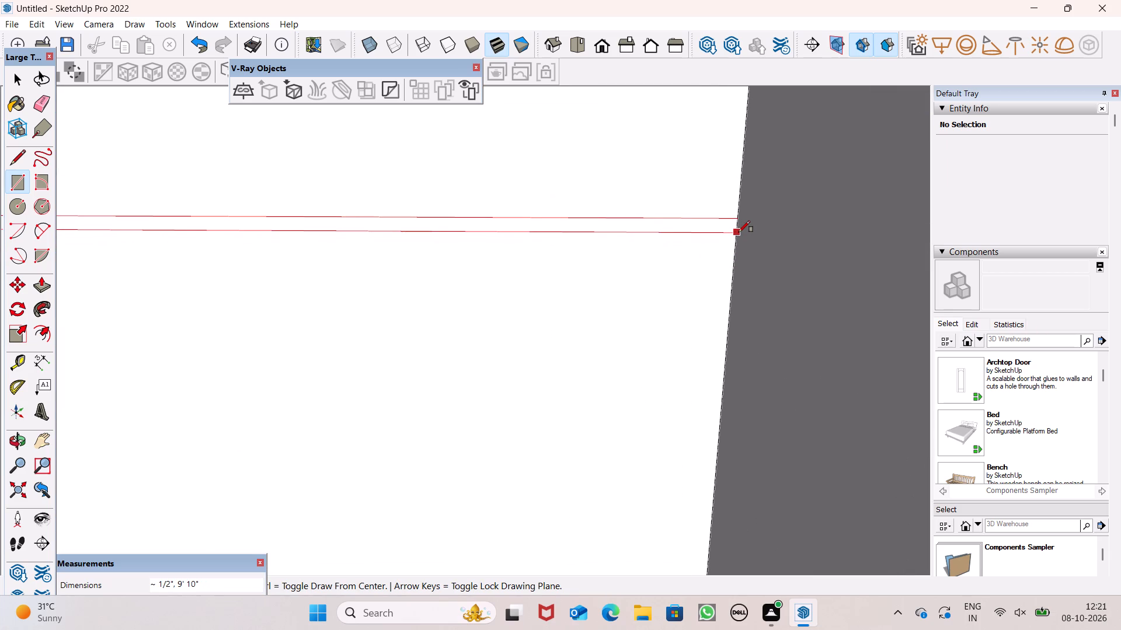
pyautogui.click(740, 228)
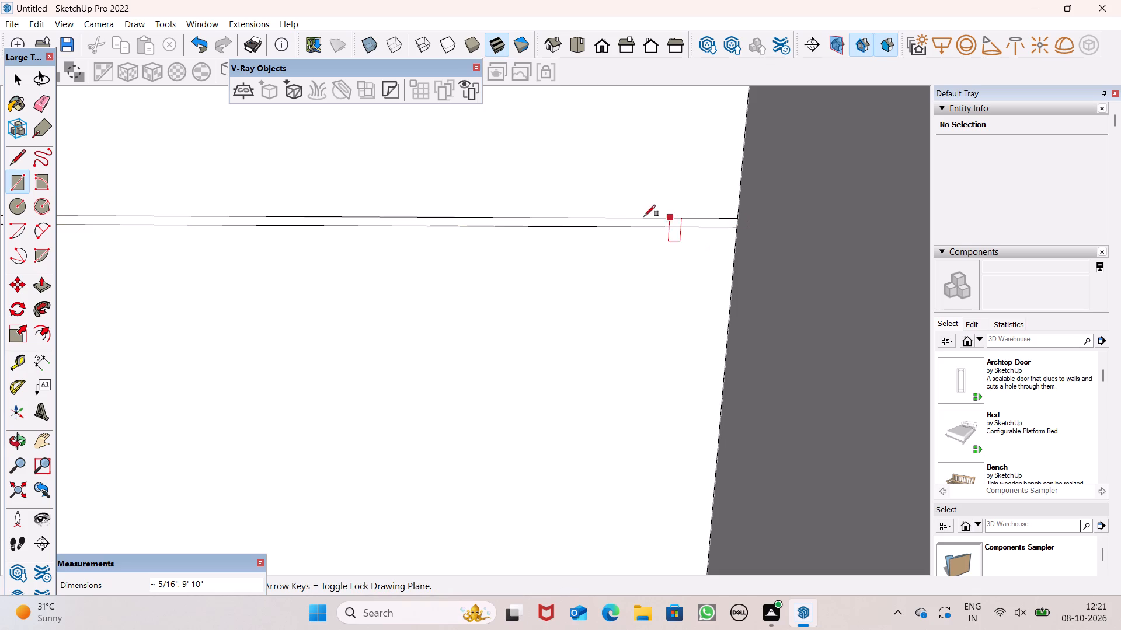
pyautogui.press('space')
pyautogui.press('space')
pyautogui.scroll(-5, 597, 220)
pyautogui.scroll(-3, 651, 247)
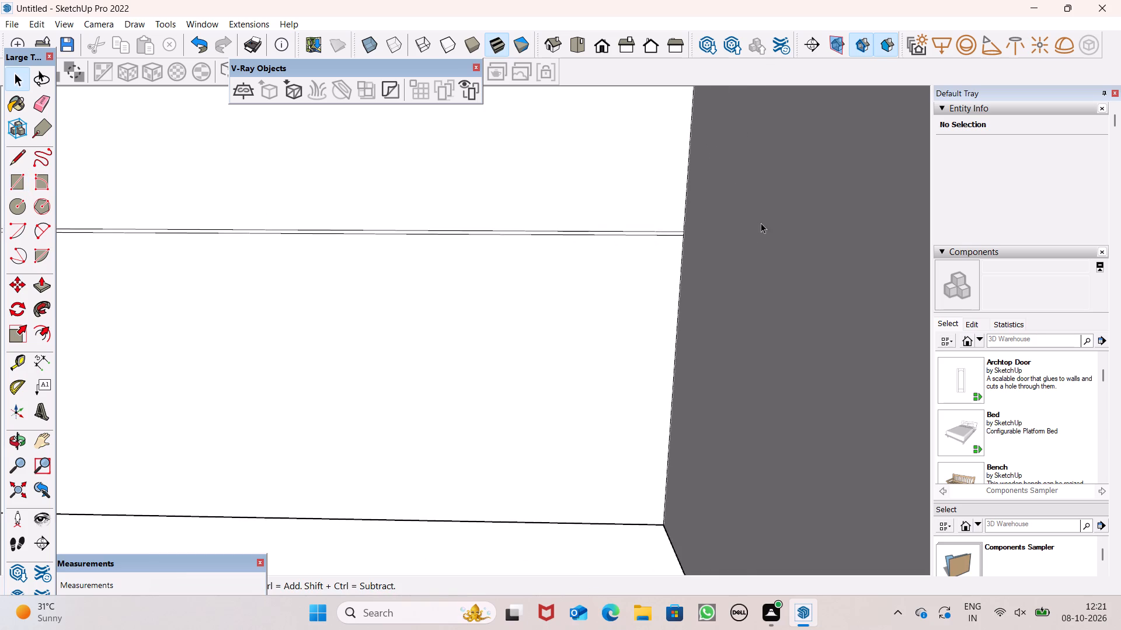
pyautogui.scroll(-7, 761, 223)
pyautogui.scroll(-11, 869, 240)
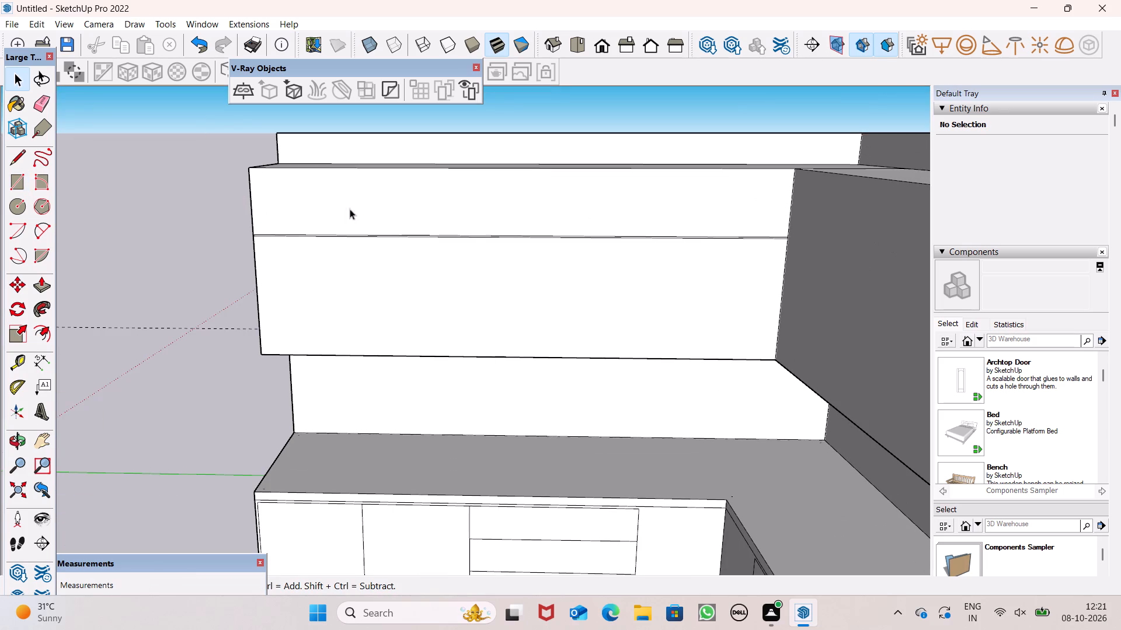
pyautogui.scroll(-1, 409, 203)
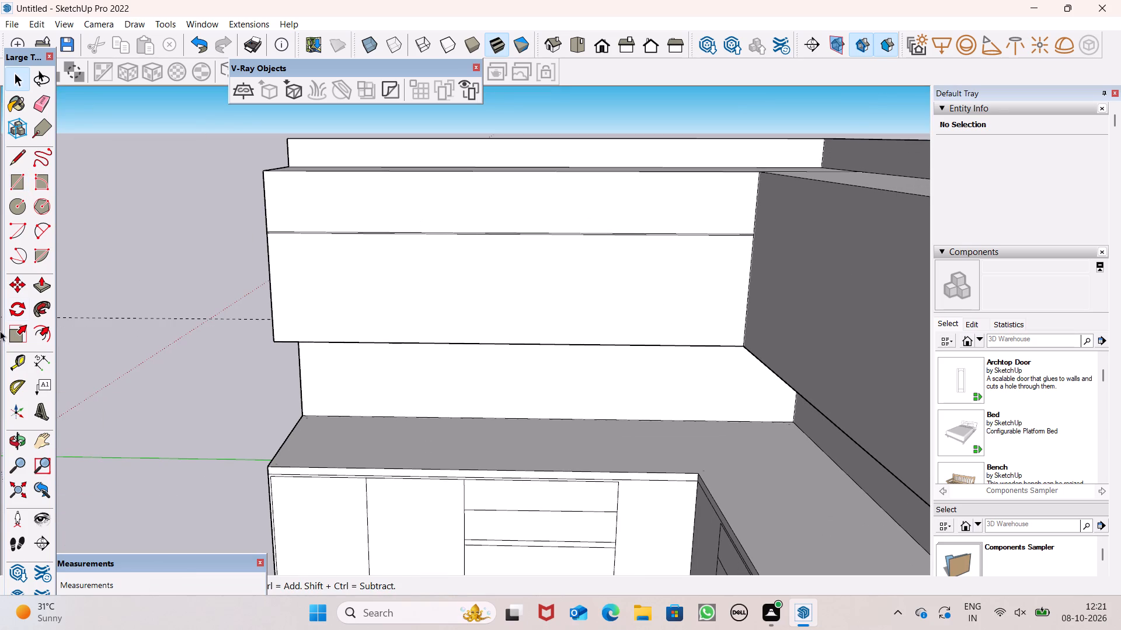
# Examine the thin strip on the upper cabinet front and the surrounding kitchen from several angles.
pyautogui.click(45, 290)
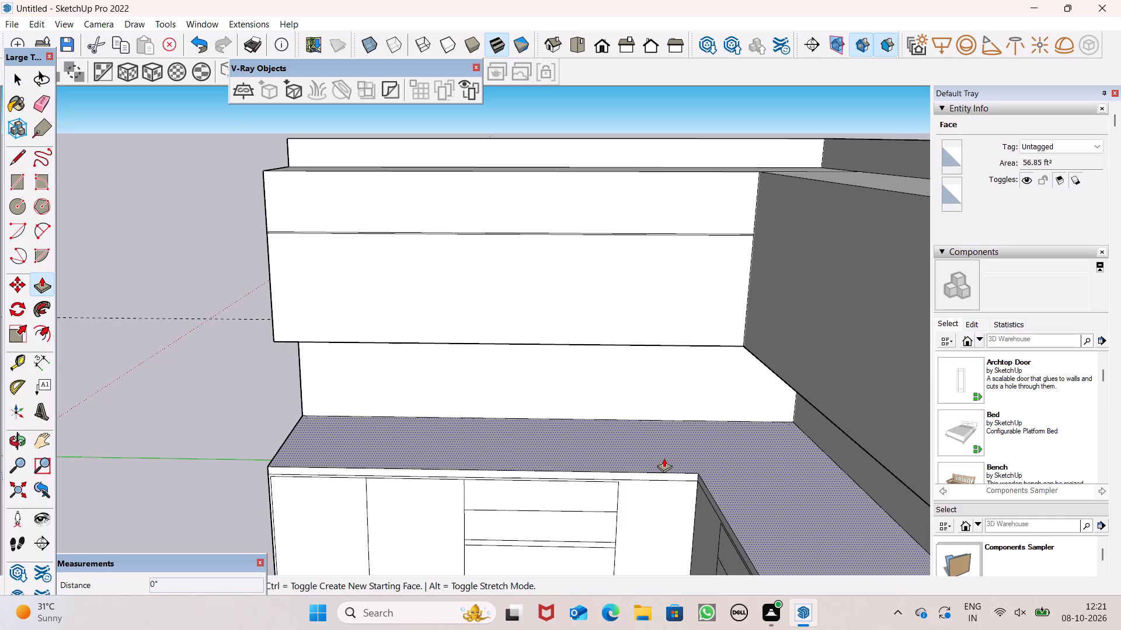
pyautogui.moveTo(605, 463); pyautogui.dragTo(711, 514, button='middle')
pyautogui.scroll(3, 165, 254)
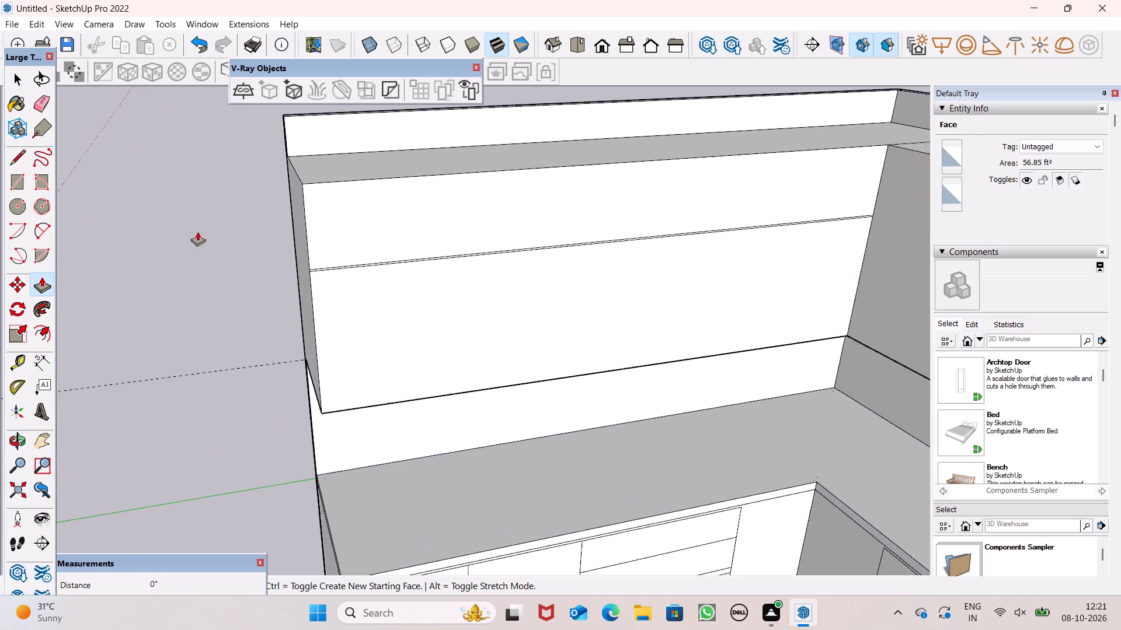
pyautogui.scroll(5, 197, 232)
pyautogui.moveTo(457, 290); pyautogui.dragTo(466, 318, button='middle')
pyautogui.scroll(5, 323, 288)
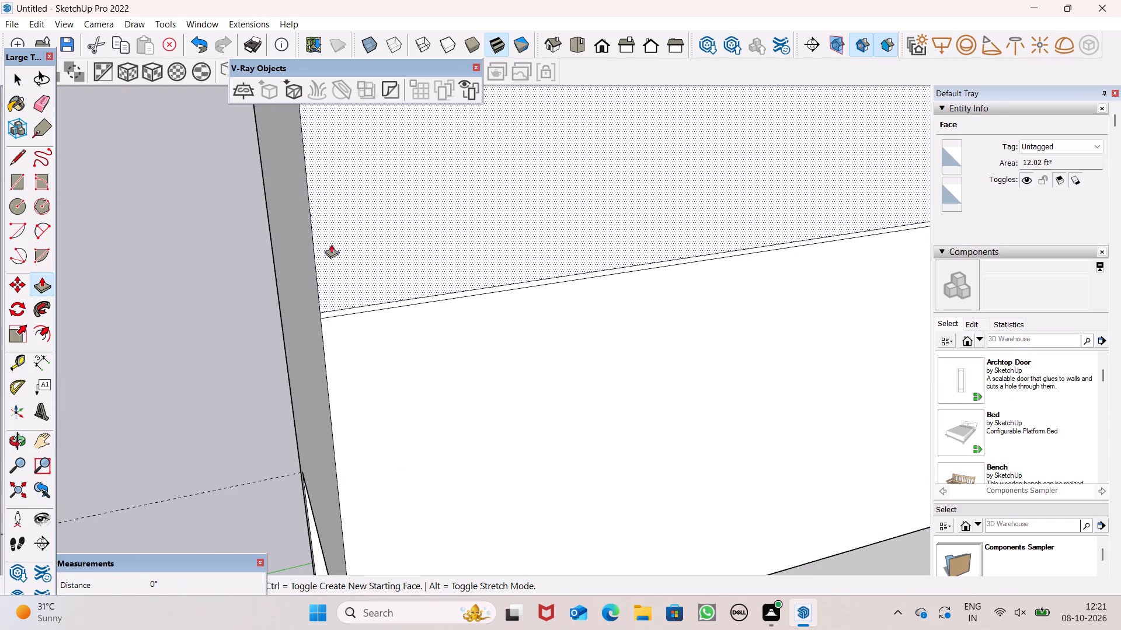
pyautogui.scroll(-15, 319, 254)
pyautogui.moveTo(505, 327); pyautogui.dragTo(418, 229, button='middle')
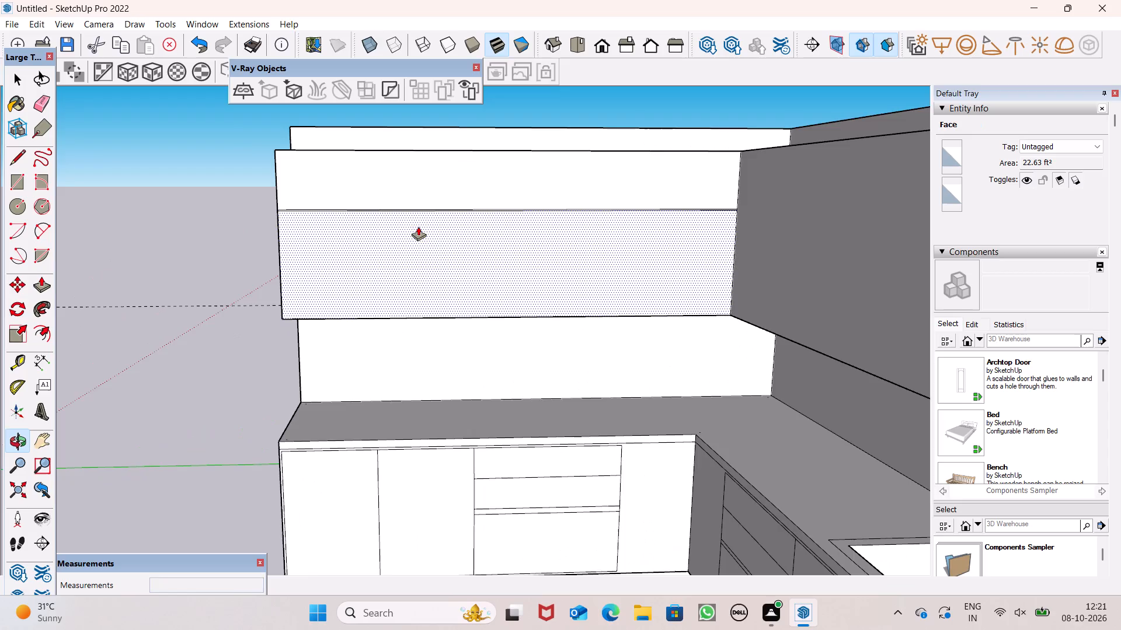
pyautogui.moveTo(625, 380); pyautogui.dragTo(729, 390, button='middle')
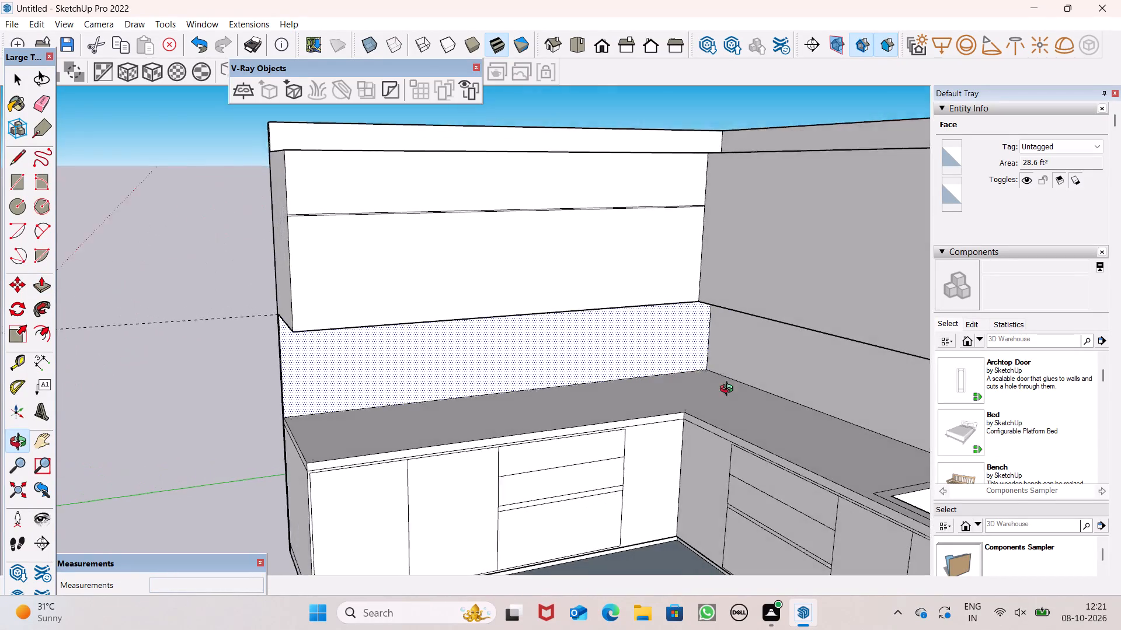
pyautogui.moveTo(729, 390); pyautogui.dragTo(750, 406, button='middle')
pyautogui.scroll(-4, 135, 153)
pyautogui.scroll(-4, 154, 276)
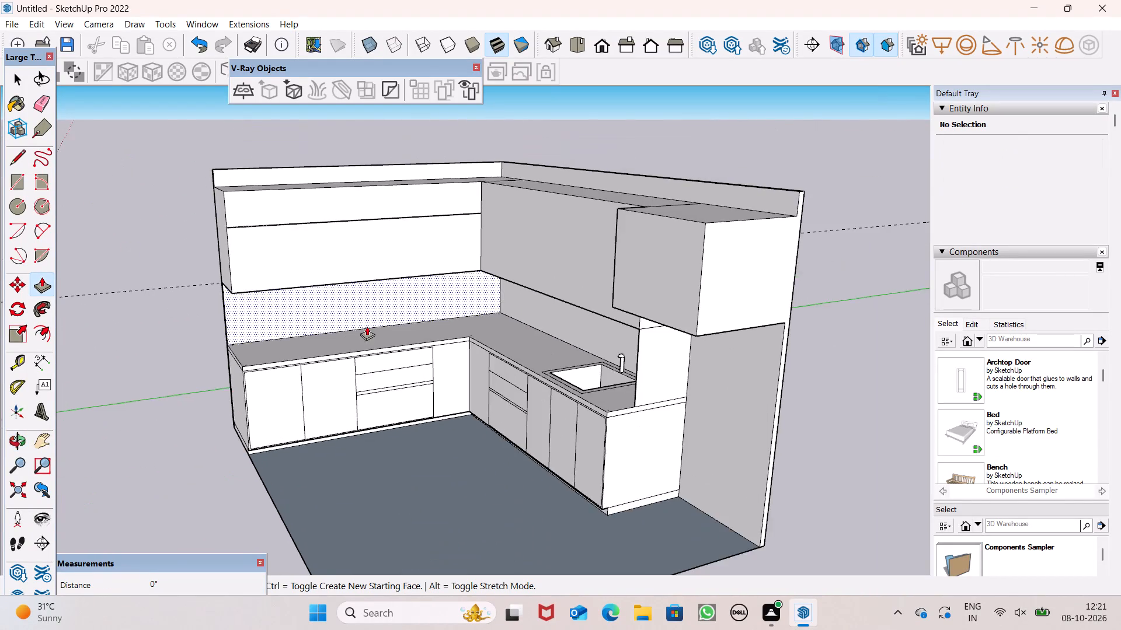
pyautogui.moveTo(374, 331); pyautogui.dragTo(538, 421, button='middle')
pyautogui.scroll(3, 471, 344)
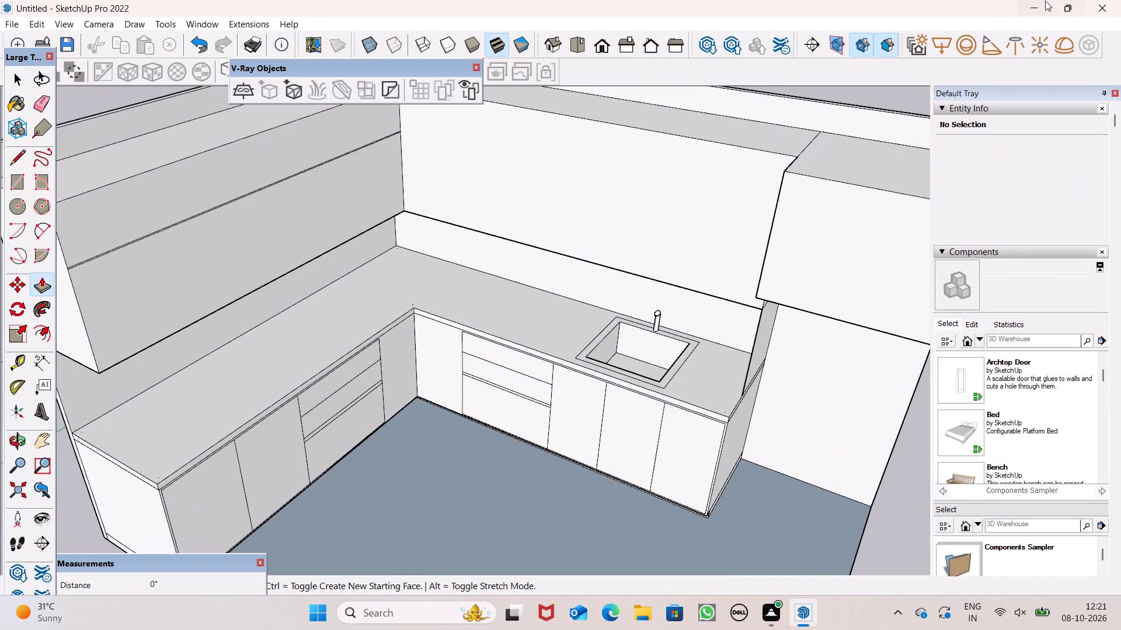
pyautogui.moveTo(1120, 133); pyautogui.dragTo(1119, 107, button='middle')
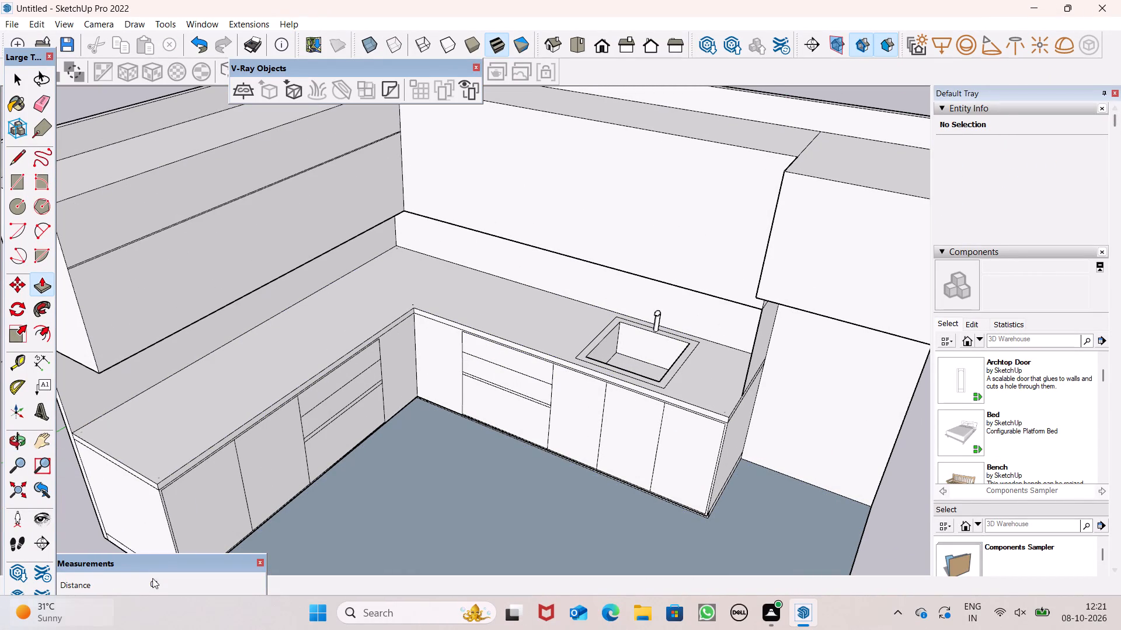
pyautogui.moveTo(468, 339); pyautogui.dragTo(548, 259, button='middle')
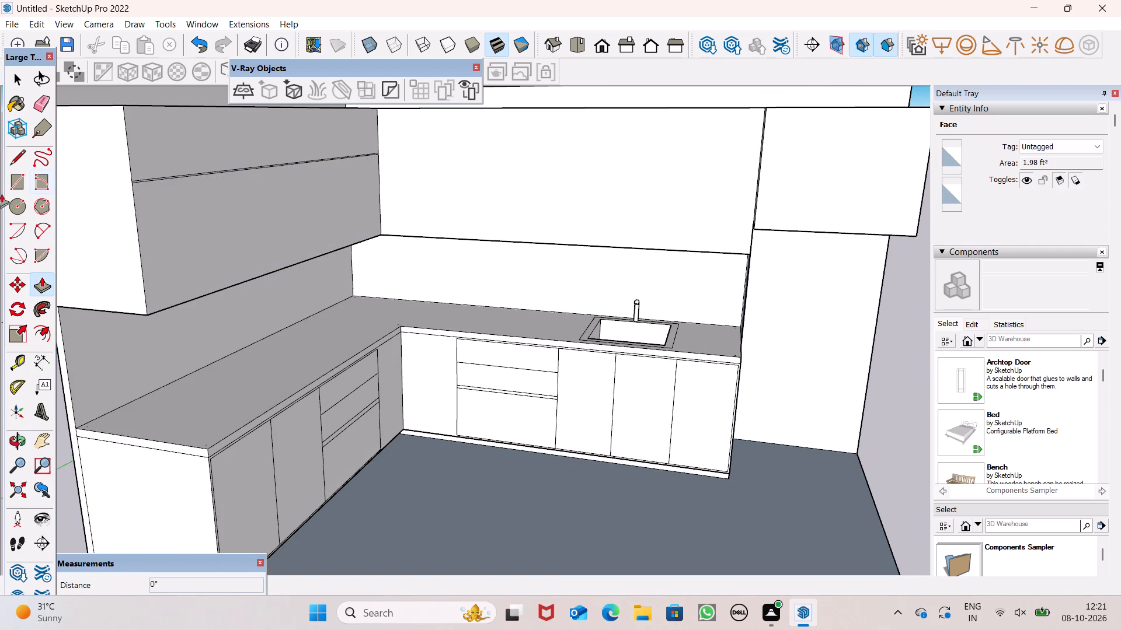
# Draw a thin rectangle about 1/8" high and 10' 1 15/16" long across the sink-side upper cabinet, from the existing strip's corner end to the deeper cabinet.
pyautogui.click(11, 181)
pyautogui.scroll(6, 570, 110)
pyautogui.scroll(5, 343, 144)
pyautogui.scroll(14, 248, 168)
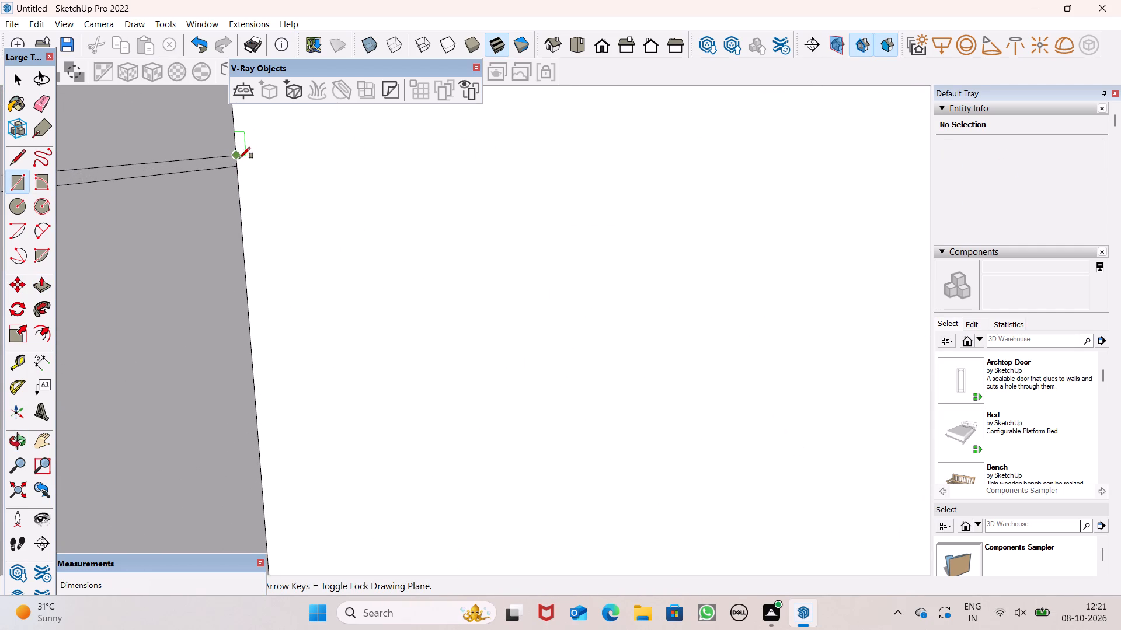
pyautogui.click(238, 157)
pyautogui.click(239, 164)
pyautogui.scroll(-1, 476, 190)
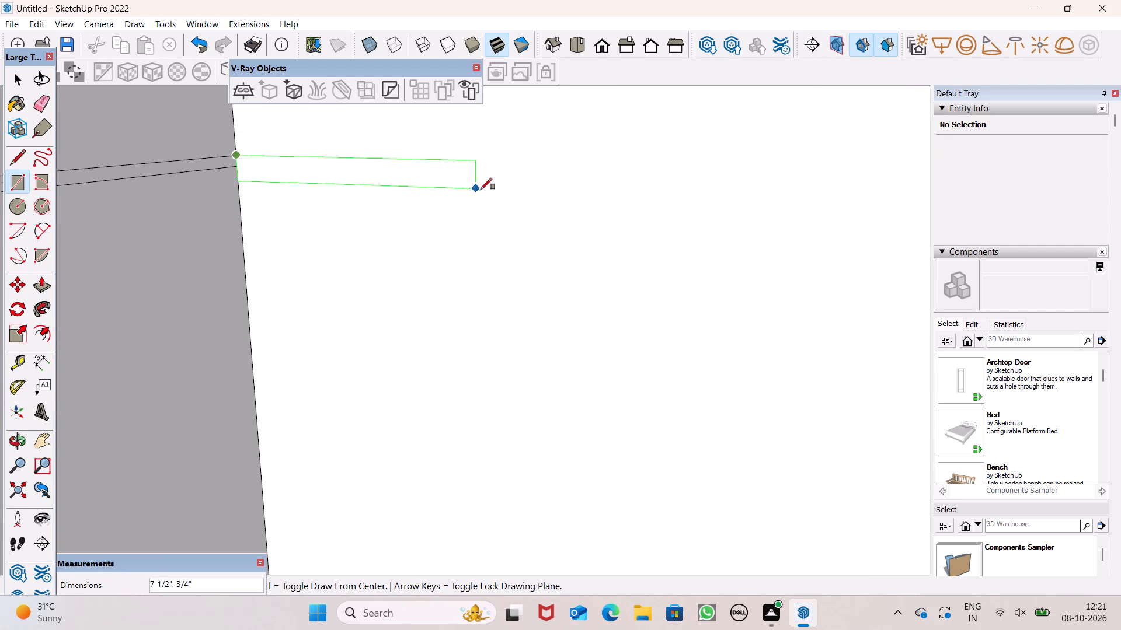
pyautogui.scroll(-1, 481, 190)
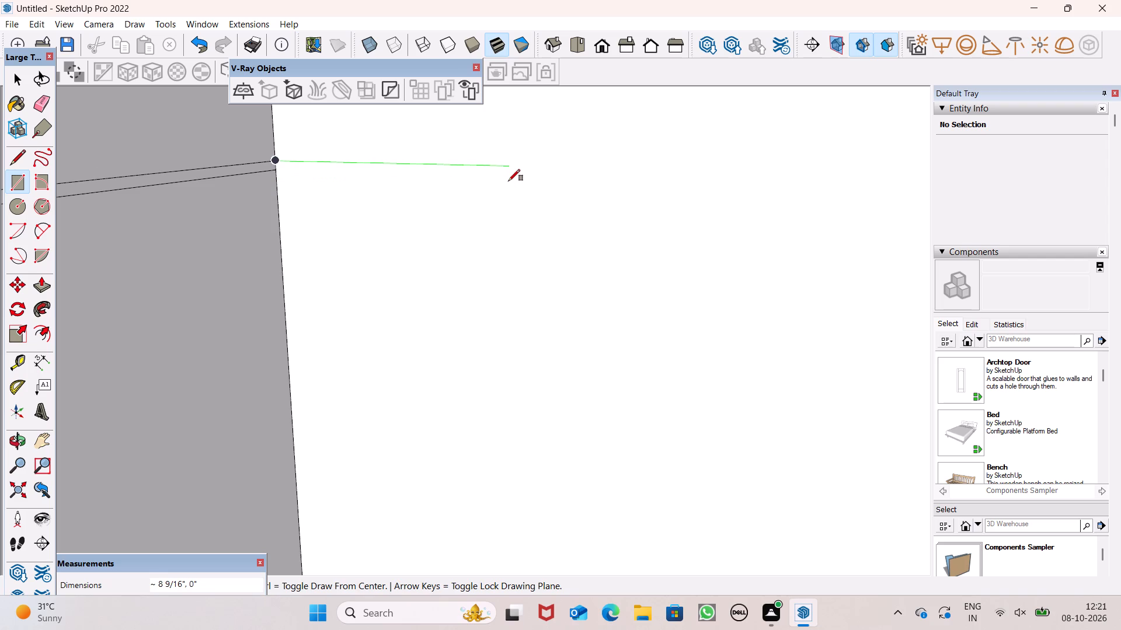
pyautogui.click(506, 181)
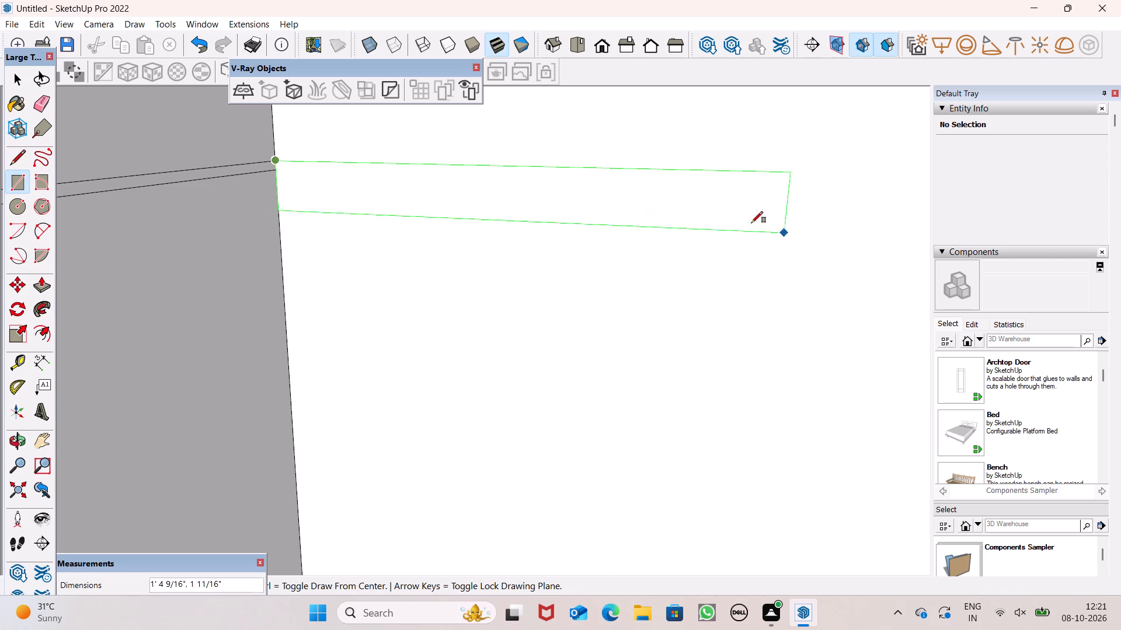
pyautogui.scroll(-10, 731, 222)
pyautogui.scroll(-1, 566, 237)
pyautogui.scroll(1, 548, 247)
pyautogui.scroll(-1, 544, 249)
pyautogui.scroll(-4, 489, 217)
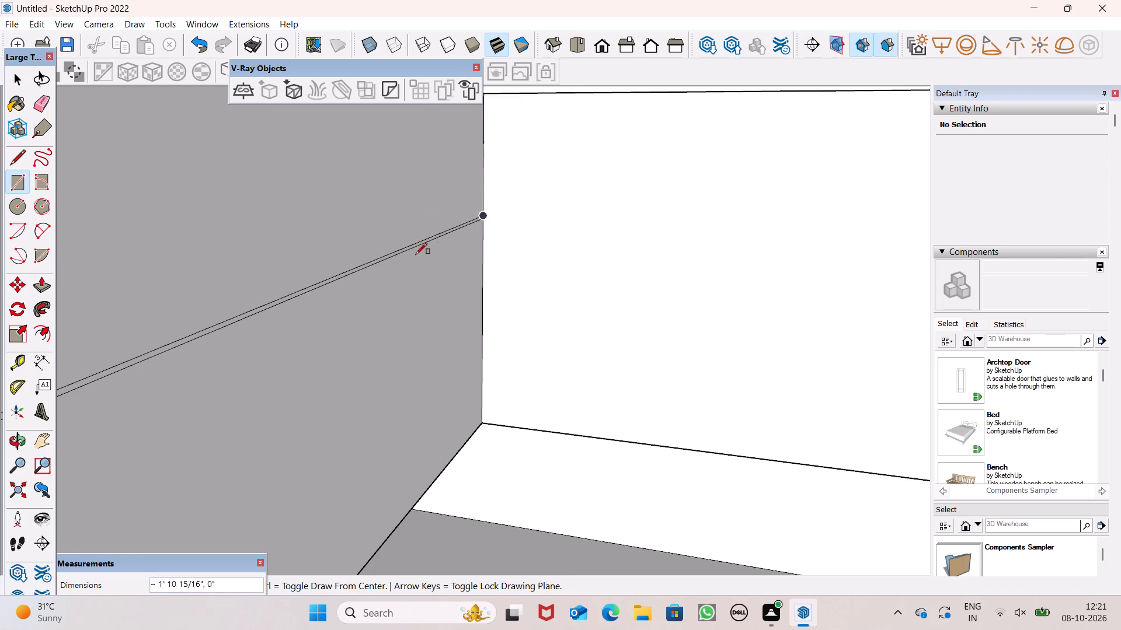
pyautogui.scroll(-9, 413, 235)
pyautogui.scroll(-8, 370, 268)
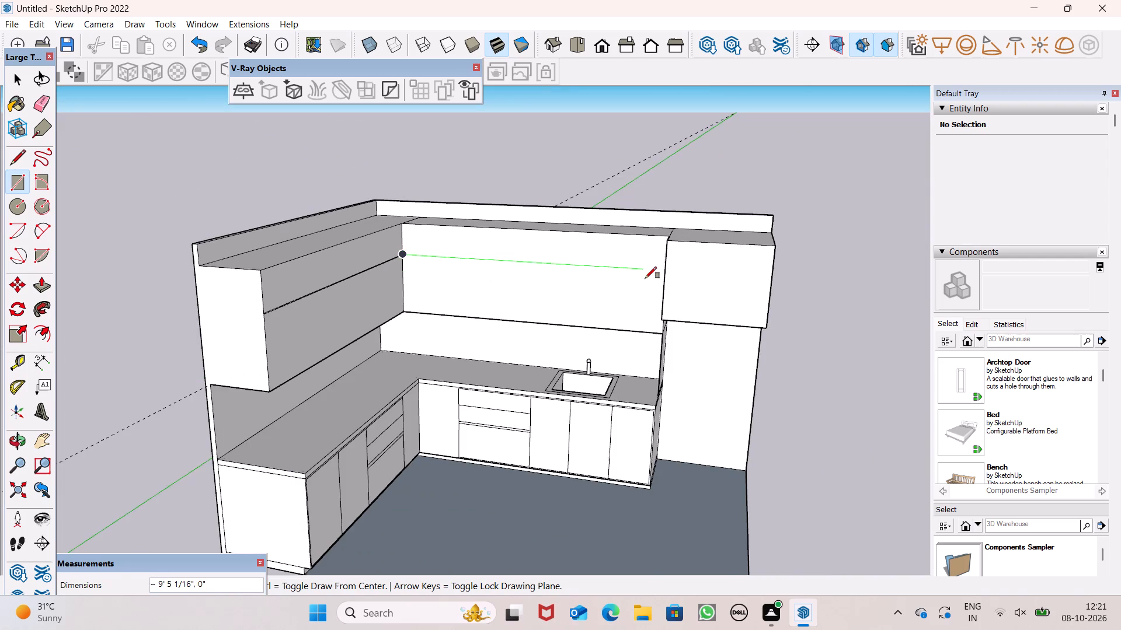
pyautogui.scroll(14, 645, 278)
pyautogui.moveTo(704, 288); pyautogui.dragTo(800, 302, button='middle')
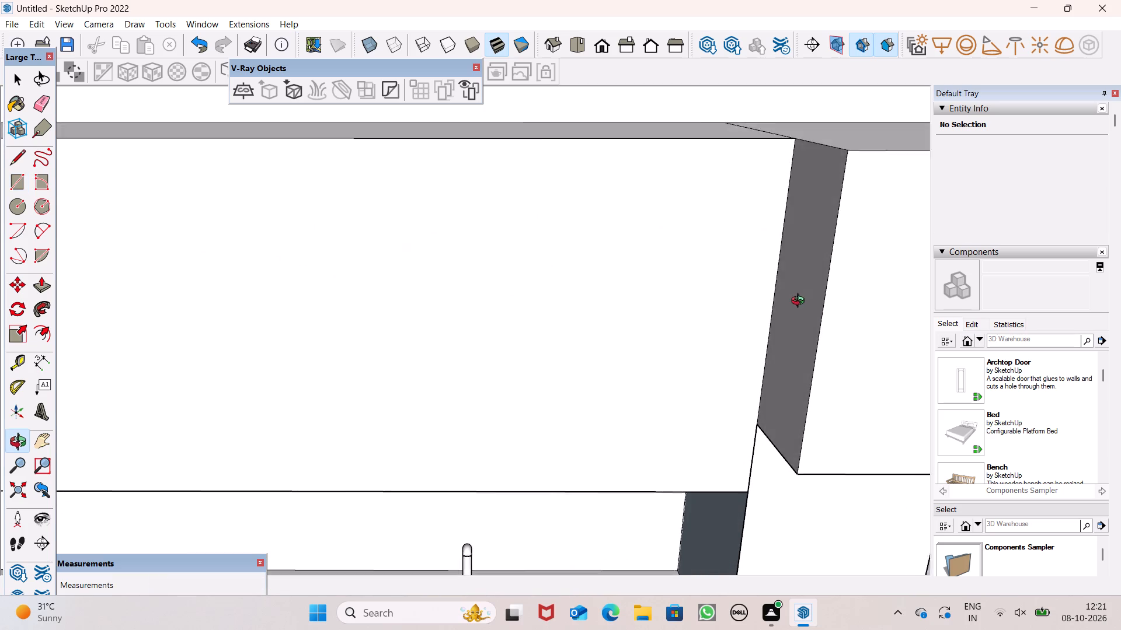
pyautogui.moveTo(800, 302); pyautogui.dragTo(786, 290, button='middle')
pyautogui.scroll(7, 760, 260)
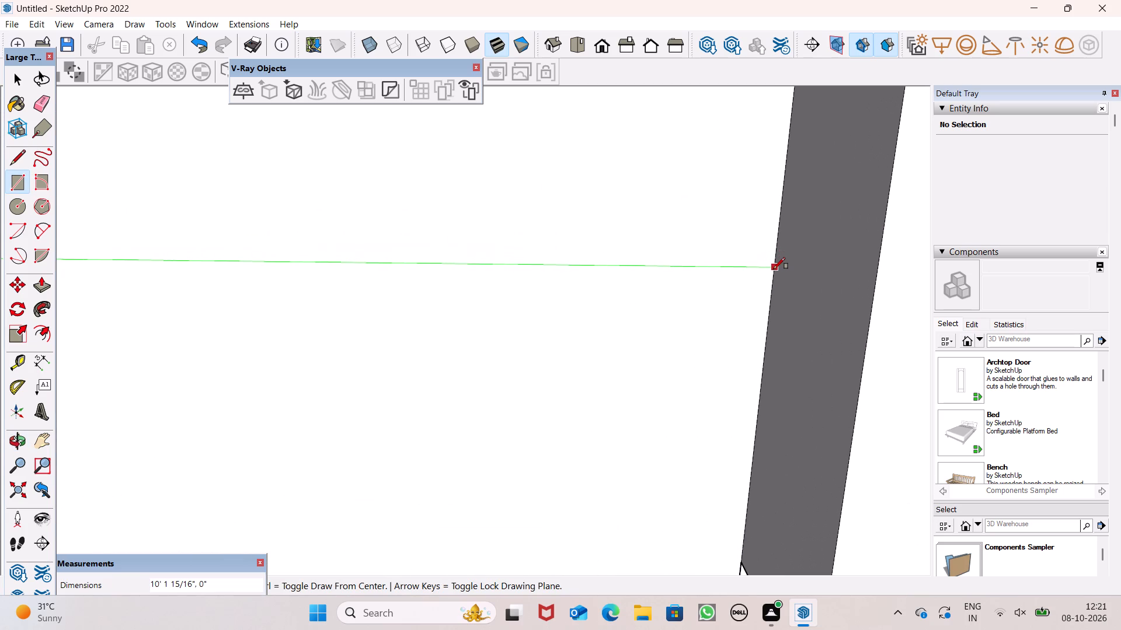
pyautogui.click(774, 269)
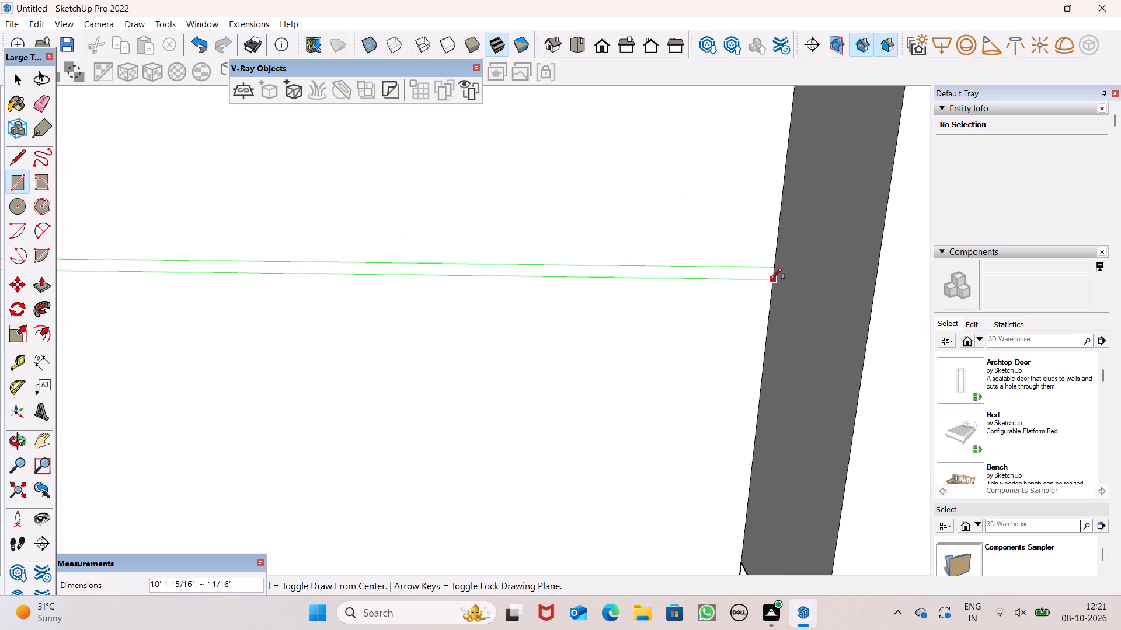
pyautogui.scroll(1, 771, 276)
pyautogui.scroll(-1, 771, 276)
pyautogui.scroll(3, 771, 276)
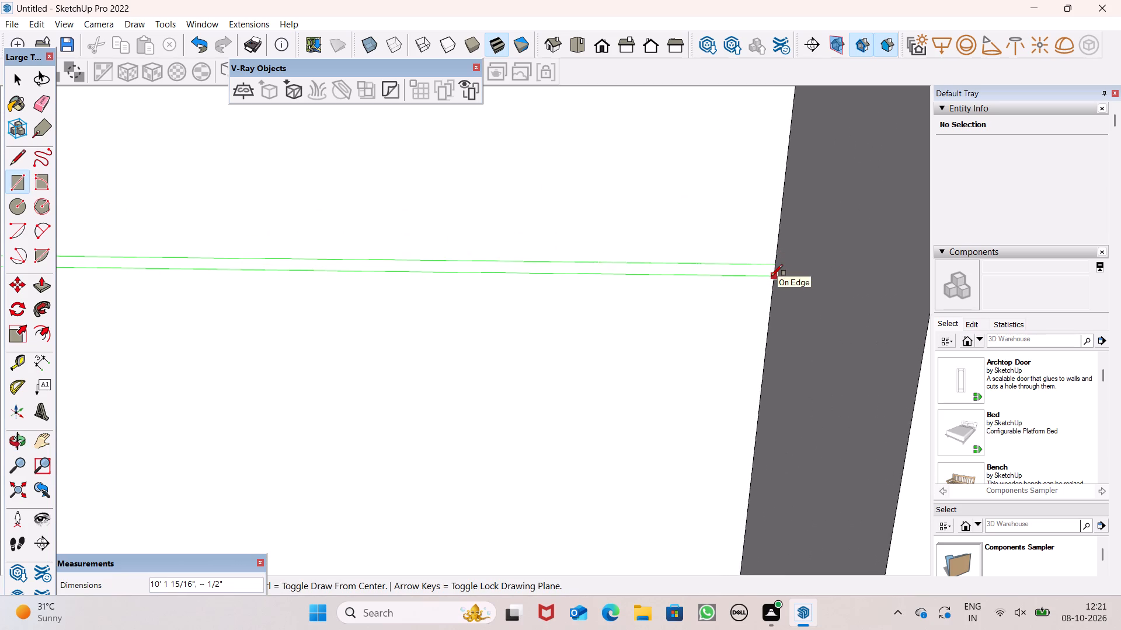
pyautogui.scroll(16, 771, 276)
pyautogui.scroll(-1, 776, 261)
pyautogui.scroll(3, 776, 261)
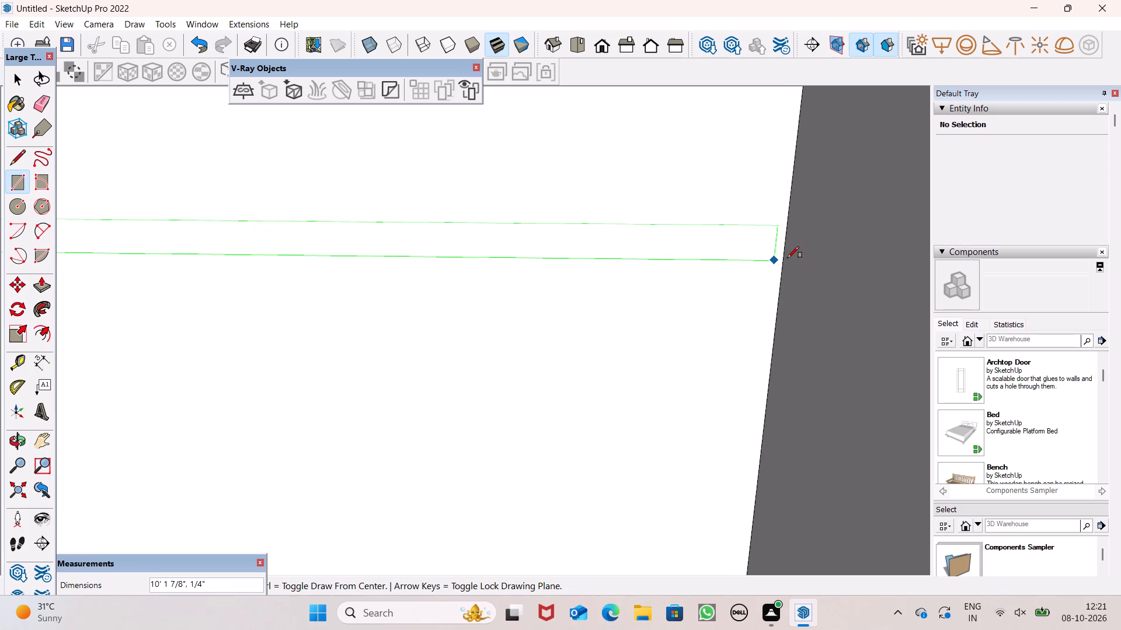
pyautogui.scroll(6, 788, 258)
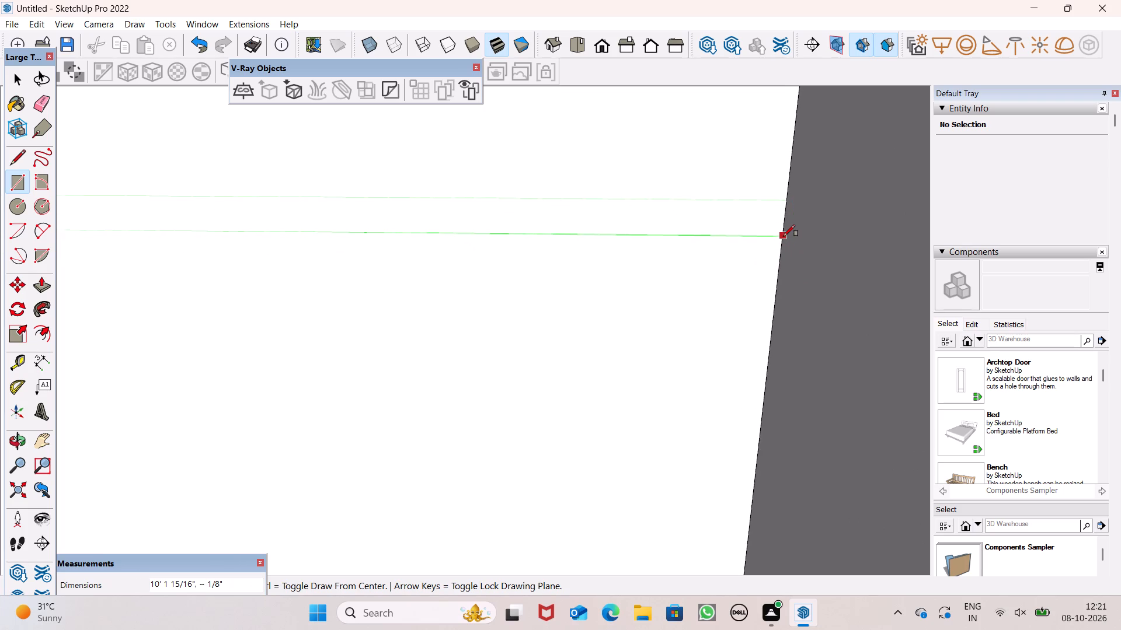
pyautogui.click(784, 233)
pyautogui.press('space')
# Examine the strips across both upper cabinet fronts, the deeper end cabinet and the whole kitchen.
pyautogui.scroll(-1, 782, 224)
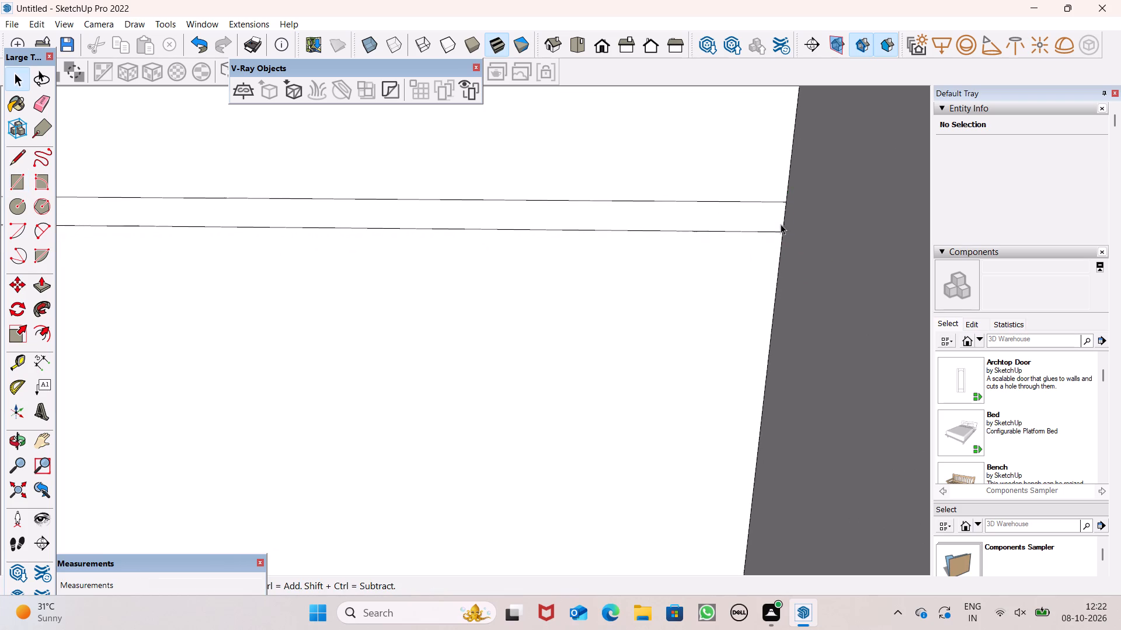
pyautogui.scroll(-11, 781, 224)
pyautogui.scroll(-9, 667, 405)
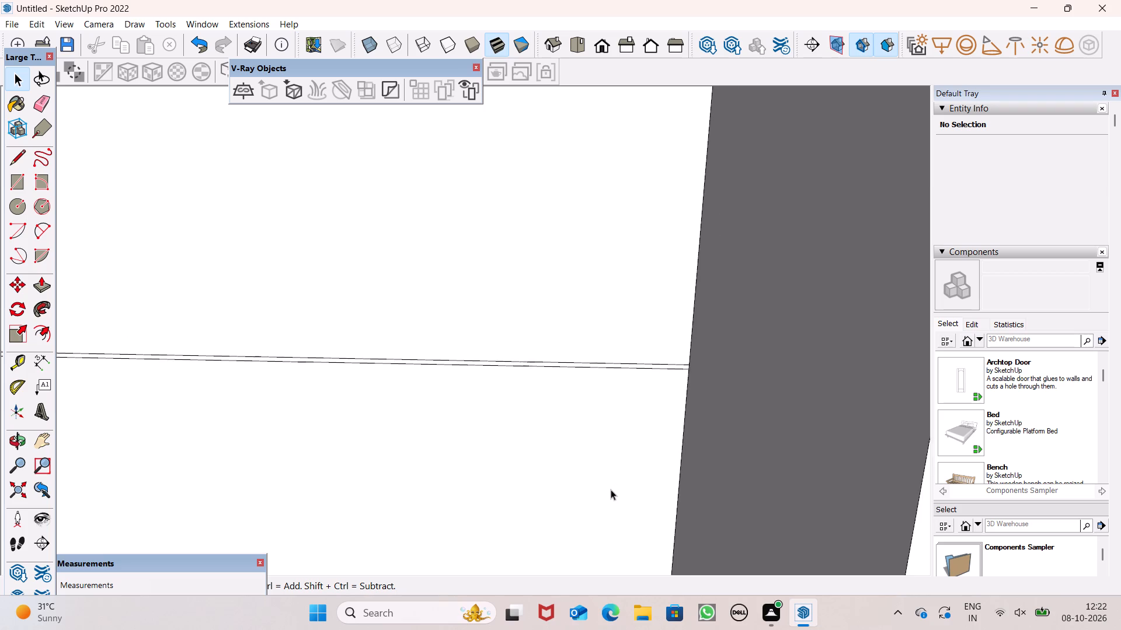
pyautogui.scroll(-1, 611, 489)
pyautogui.scroll(-2, 532, 465)
pyautogui.scroll(-2, 437, 356)
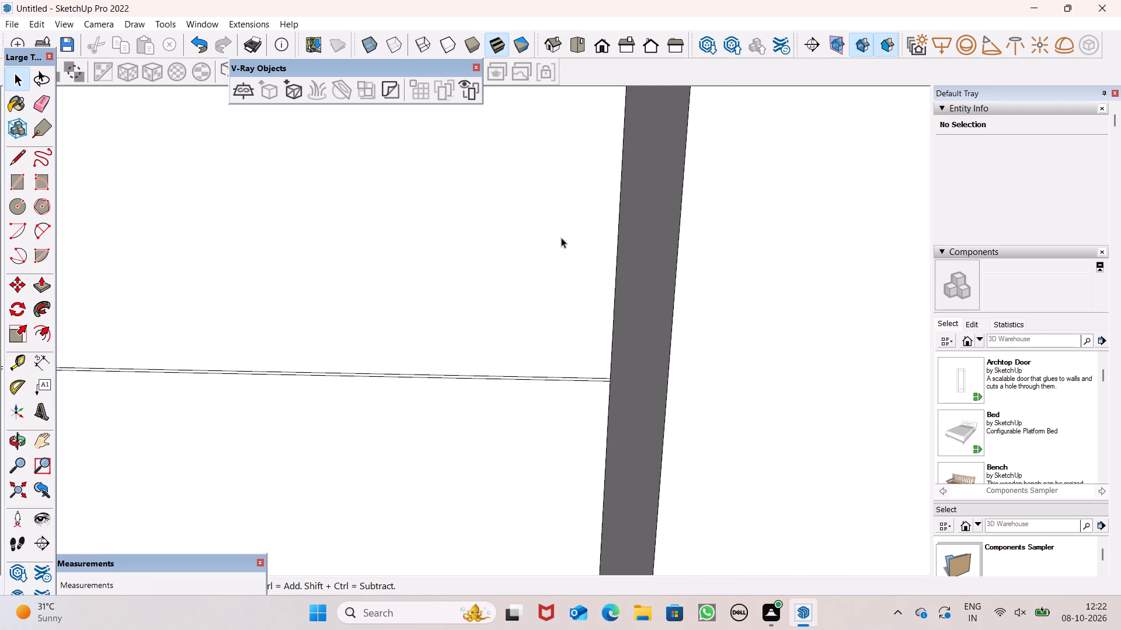
pyautogui.scroll(-8, 649, 292)
pyautogui.scroll(-10, 521, 246)
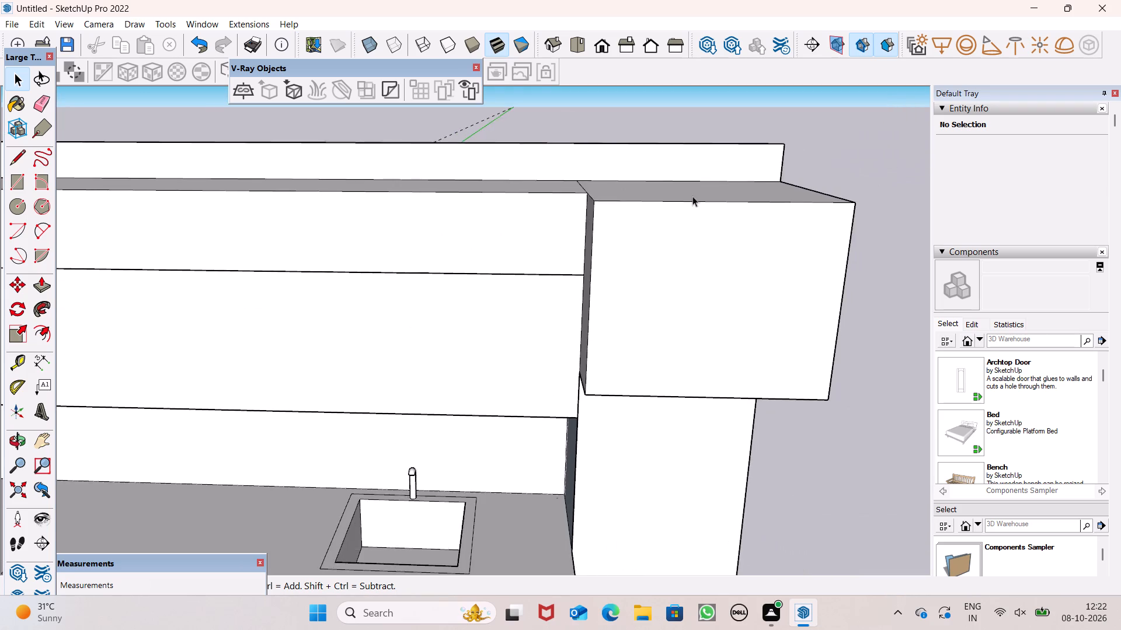
pyautogui.scroll(-2, 692, 196)
pyautogui.scroll(-10, 744, 209)
pyautogui.moveTo(775, 258); pyautogui.dragTo(626, 270, button='middle')
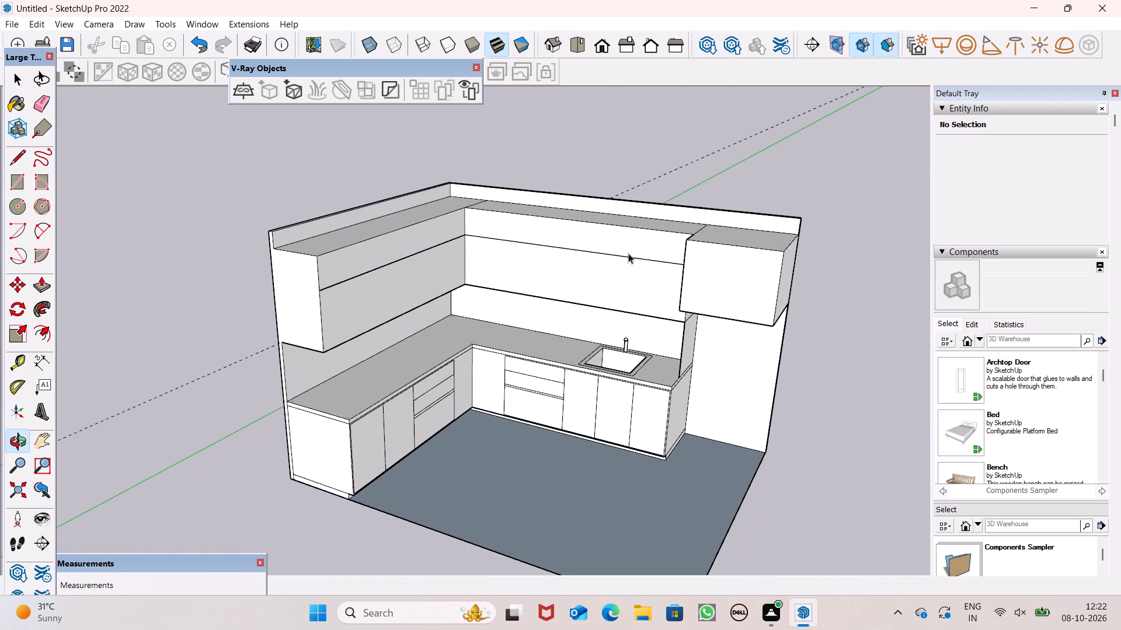
# Examine the upper cabinet fronts and their thin strips on both walls, from the overall kitchen to close range.
pyautogui.scroll(1, 534, 52)
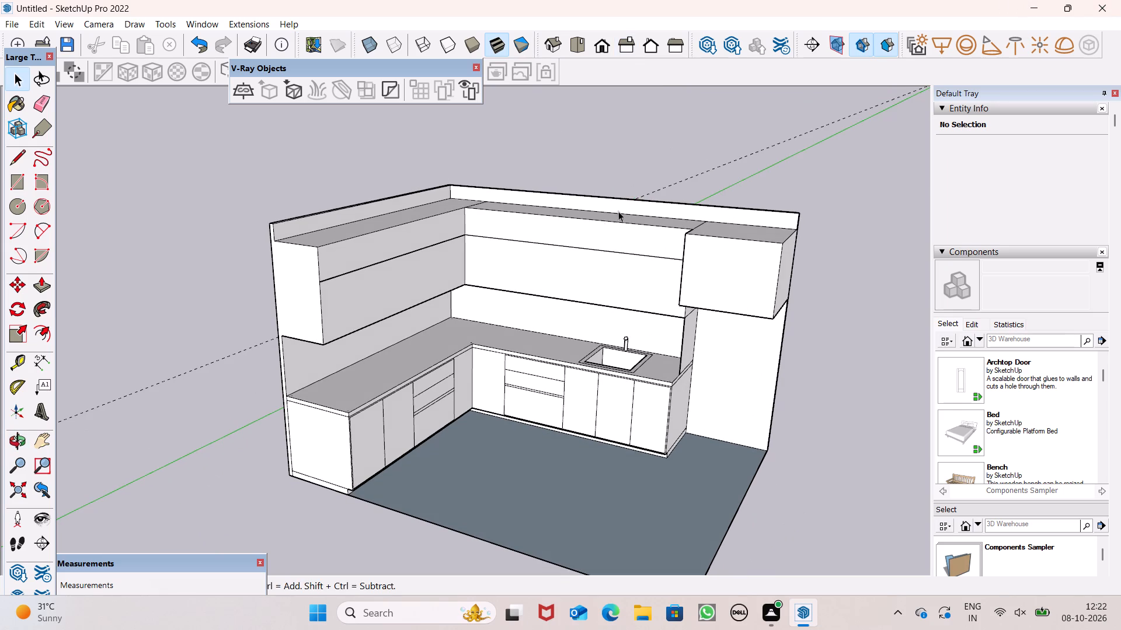
pyautogui.moveTo(602, 226); pyautogui.dragTo(556, 283, button='middle')
pyautogui.scroll(1, 369, 191)
pyautogui.scroll(4, 392, 300)
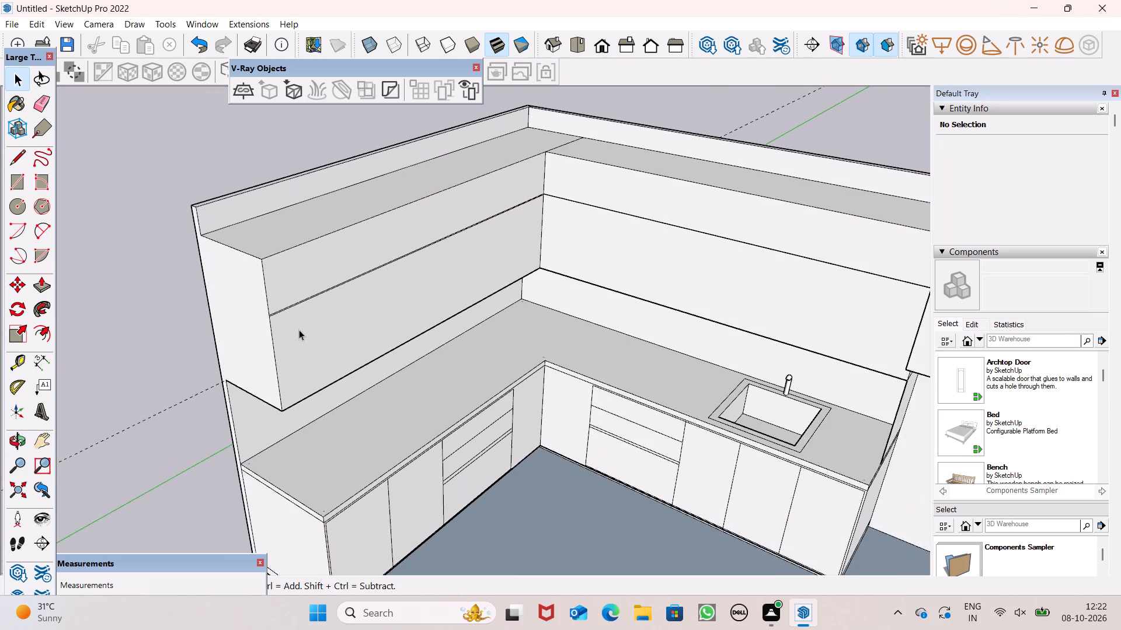
pyautogui.scroll(4, 285, 334)
pyautogui.moveTo(346, 324); pyautogui.dragTo(304, 303, button='middle')
pyautogui.scroll(1, 360, 346)
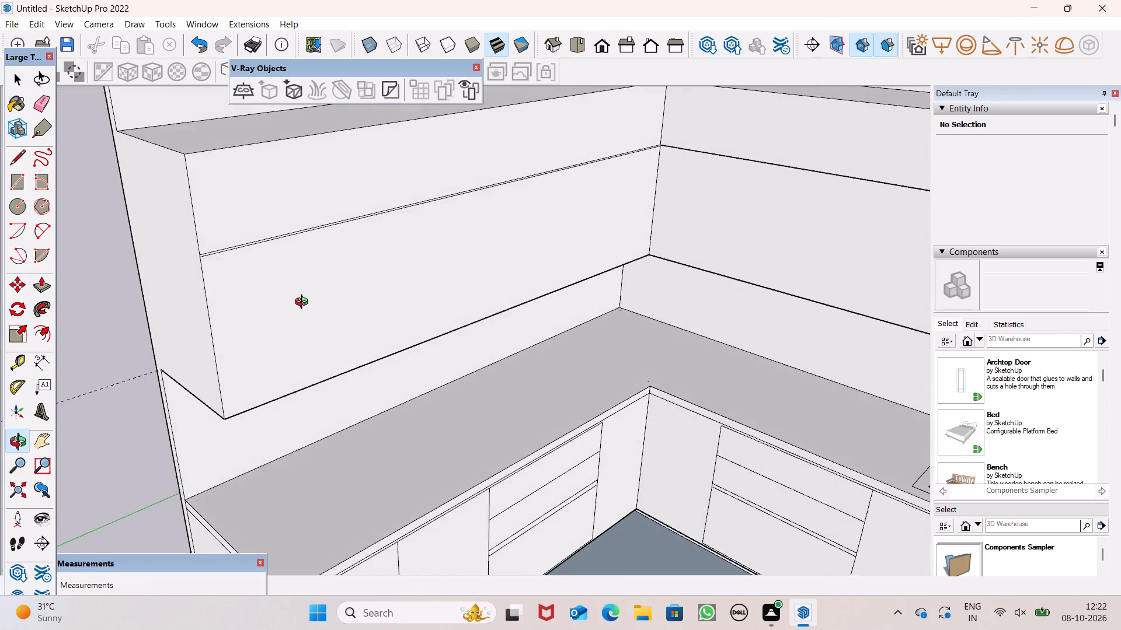
pyautogui.moveTo(304, 303); pyautogui.dragTo(278, 281, button='middle')
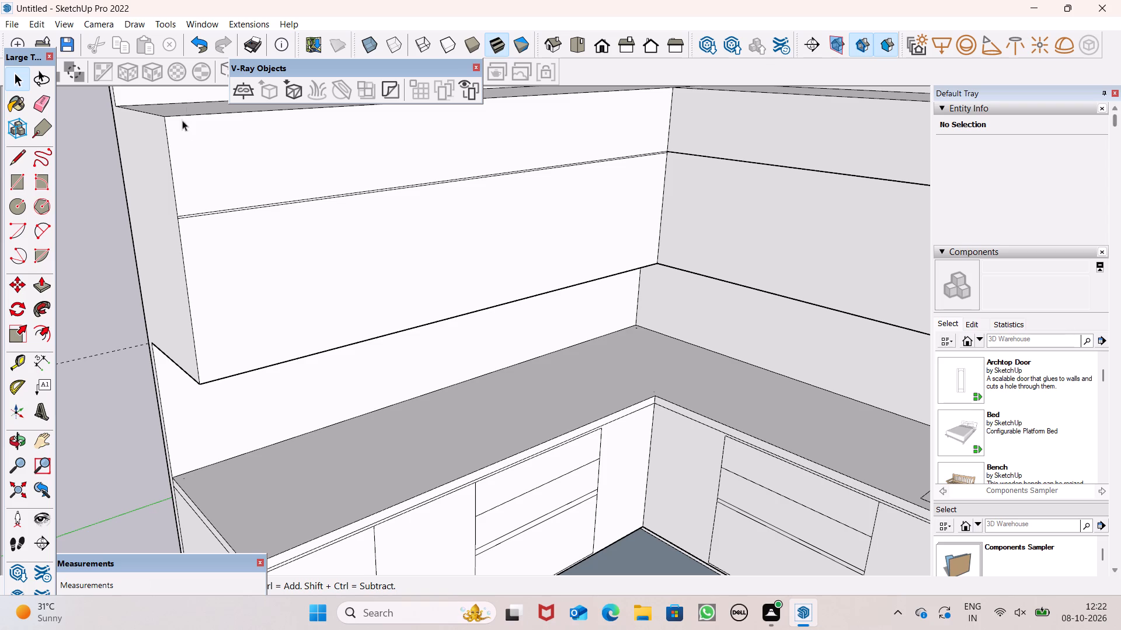
pyautogui.scroll(-3, 310, 250)
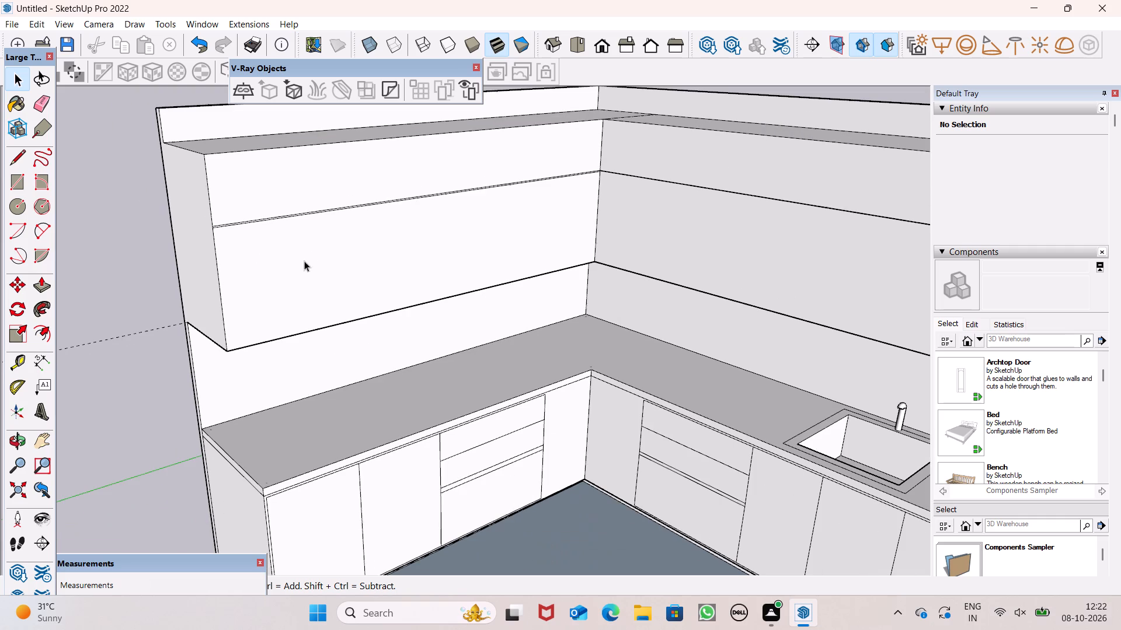
pyautogui.scroll(-1, 304, 261)
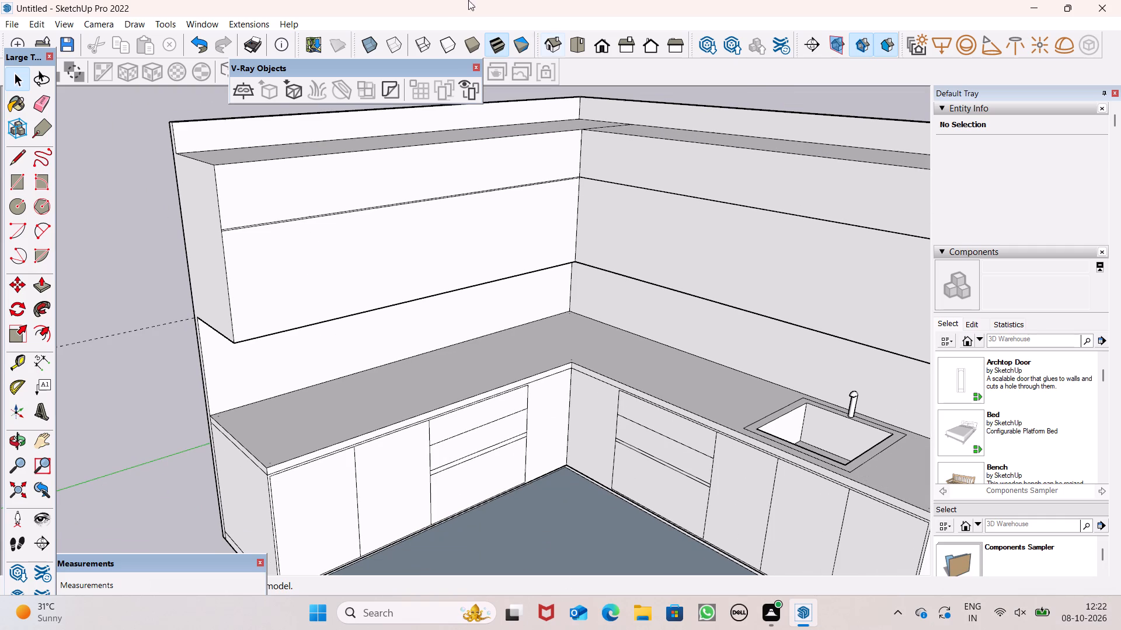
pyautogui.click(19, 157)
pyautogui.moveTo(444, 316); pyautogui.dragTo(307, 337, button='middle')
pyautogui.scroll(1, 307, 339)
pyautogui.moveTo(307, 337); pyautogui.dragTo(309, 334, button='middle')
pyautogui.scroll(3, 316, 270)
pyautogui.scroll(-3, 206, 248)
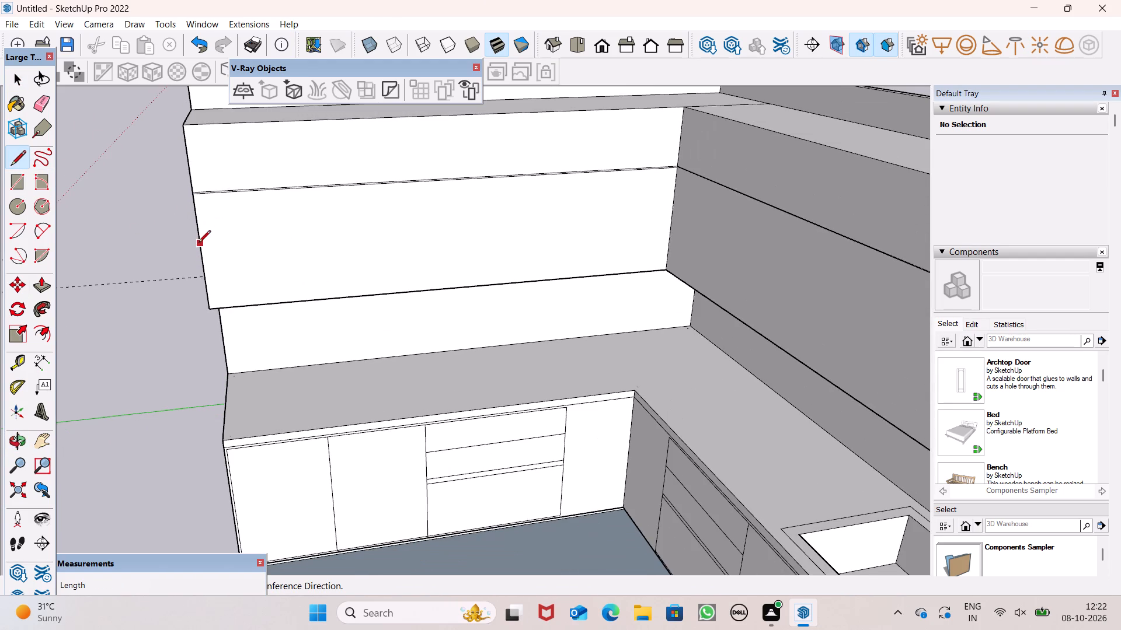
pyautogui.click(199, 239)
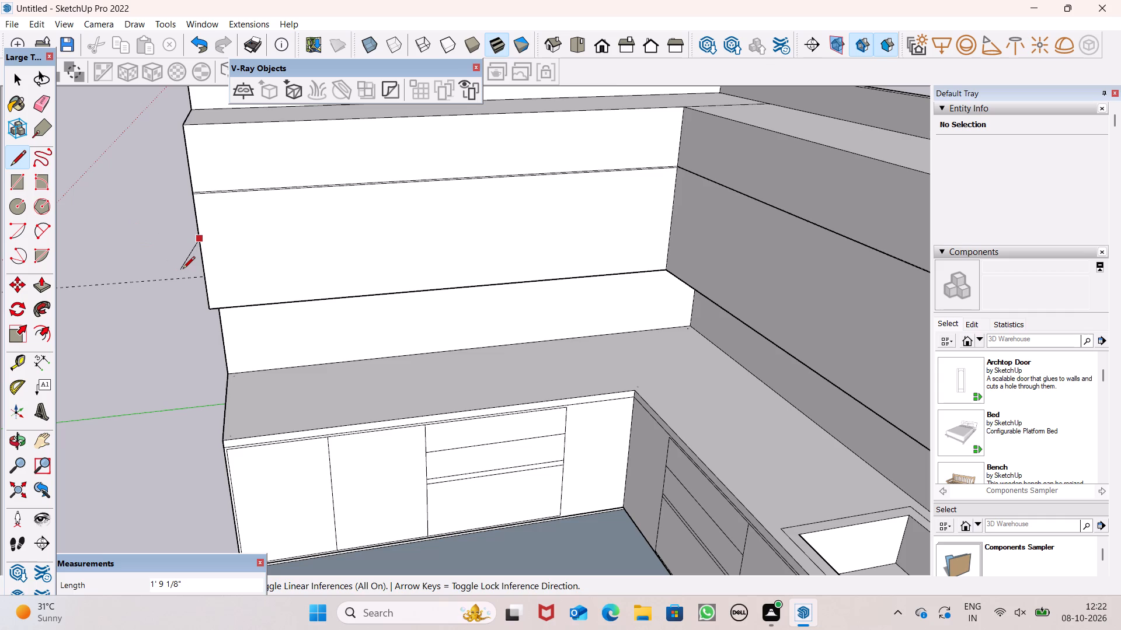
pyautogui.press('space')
# Draw a full-height vertical line on the upper cabinet front without the sink, along a guide offset about 1' 7 5/8" from its outer end.
pyautogui.click(11, 362)
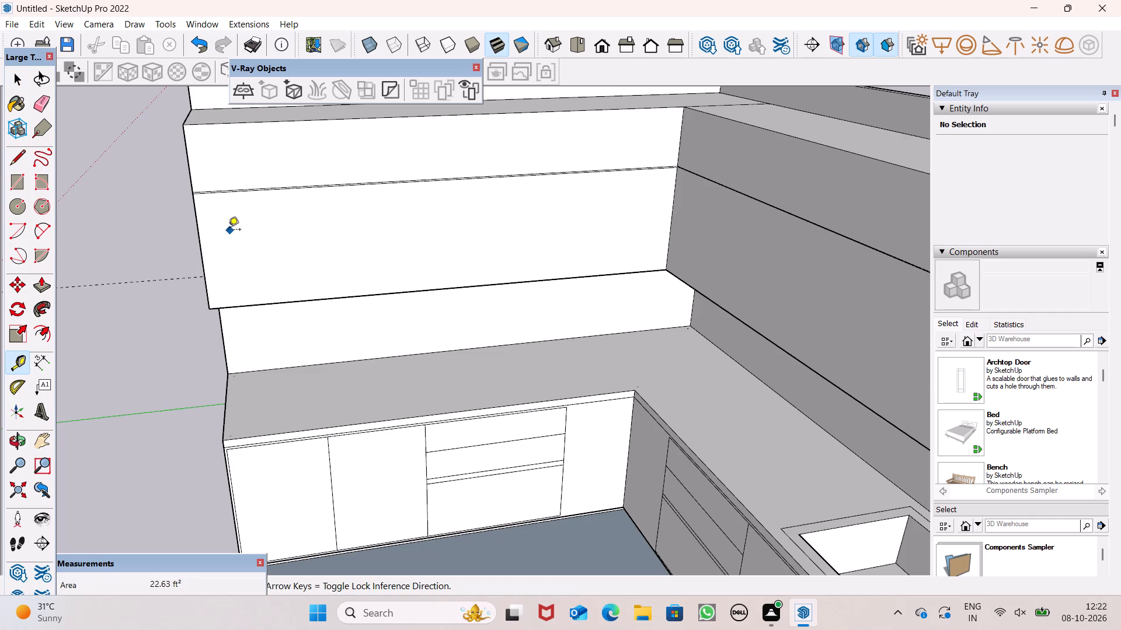
pyautogui.click(201, 245)
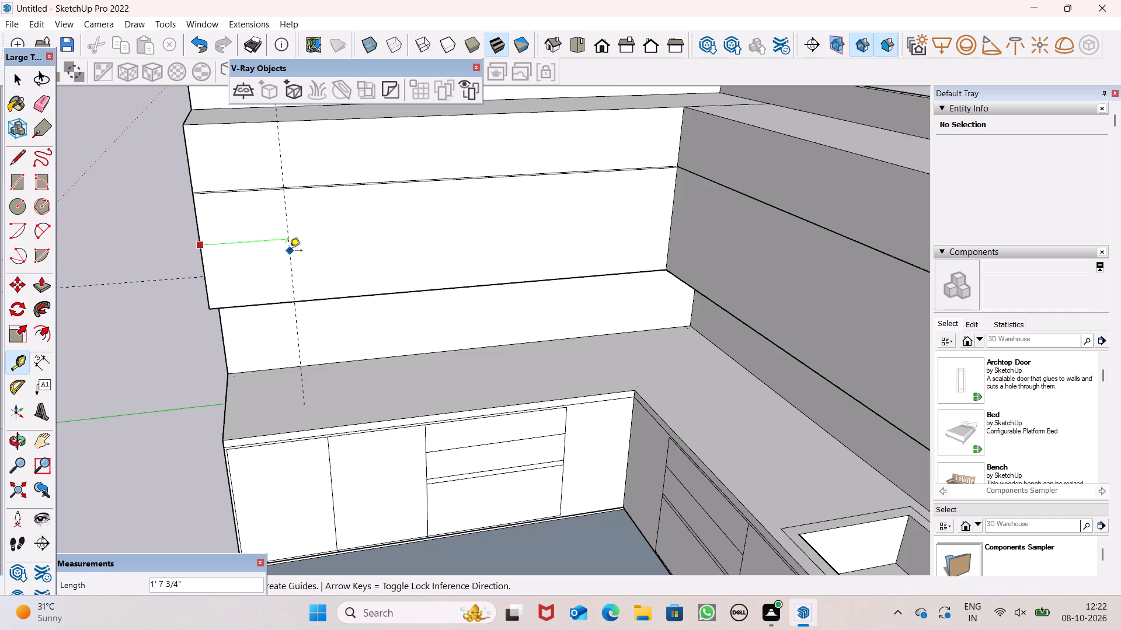
pyautogui.click(289, 251)
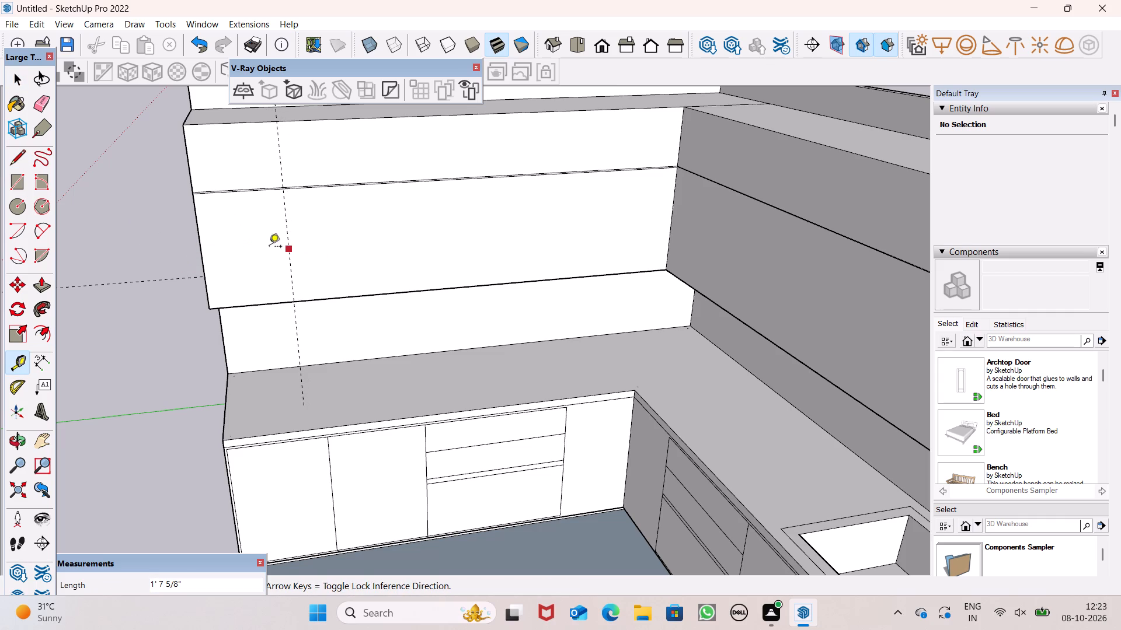
pyautogui.click(21, 158)
pyautogui.click(279, 122)
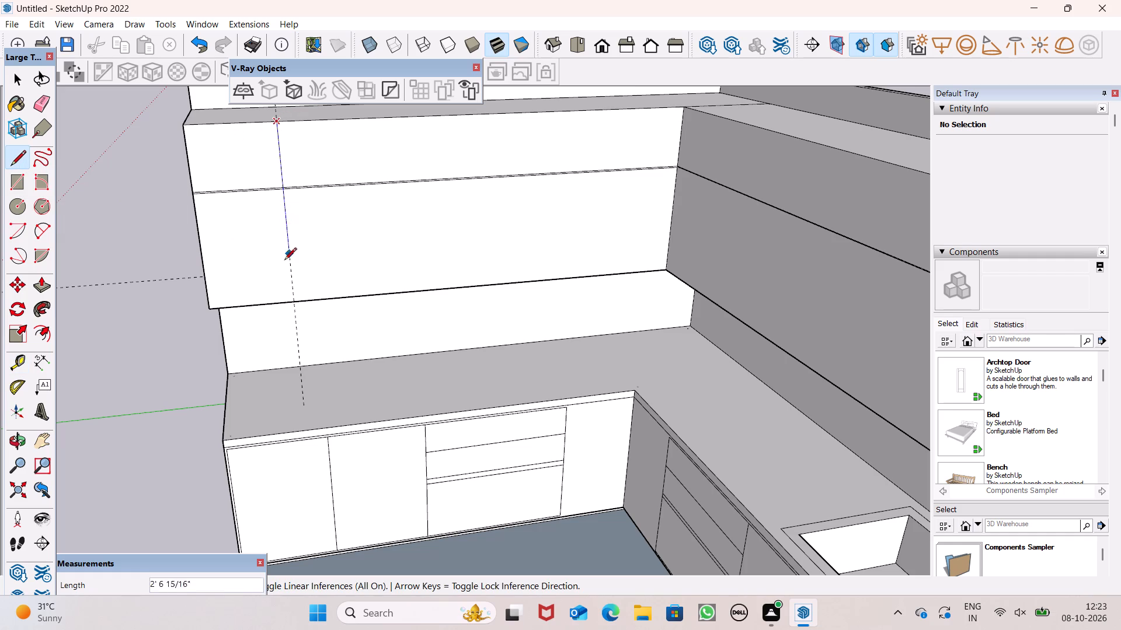
pyautogui.click(292, 300)
pyautogui.press('space')
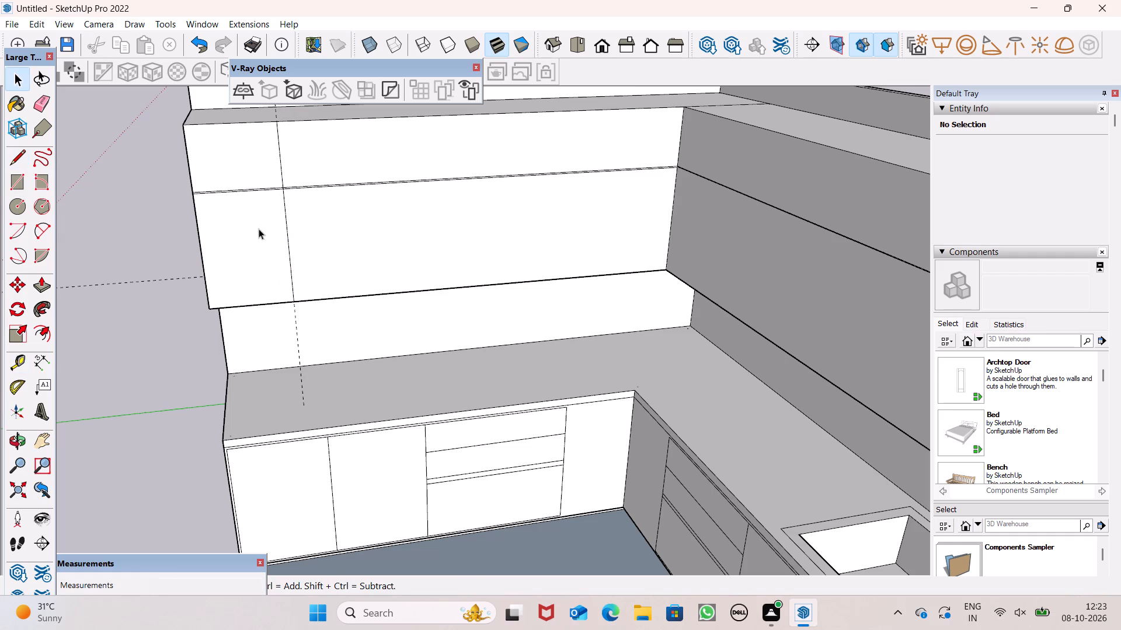
# Erase the vertical guide along the new cabinet division and the older dashed guide extending beyond the outer end of the wall.
pyautogui.click(44, 107)
pyautogui.moveTo(147, 275); pyautogui.dragTo(147, 284)
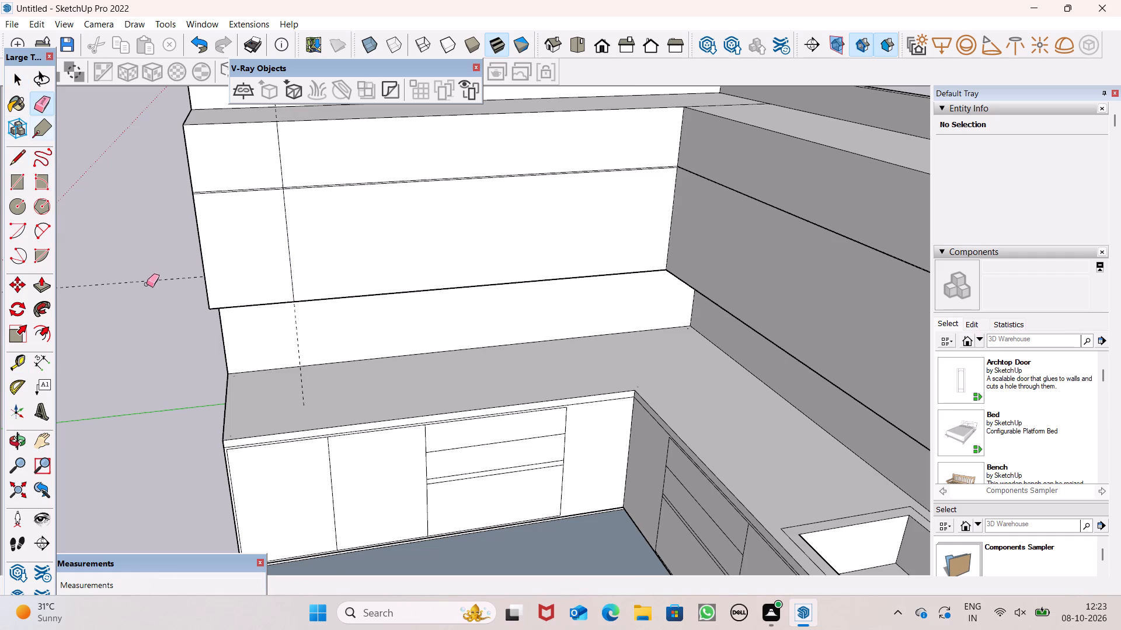
pyautogui.moveTo(147, 284); pyautogui.dragTo(148, 300)
pyautogui.moveTo(308, 328); pyautogui.dragTo(296, 335)
pyautogui.press('space')
pyautogui.doubleClick(290, 249)
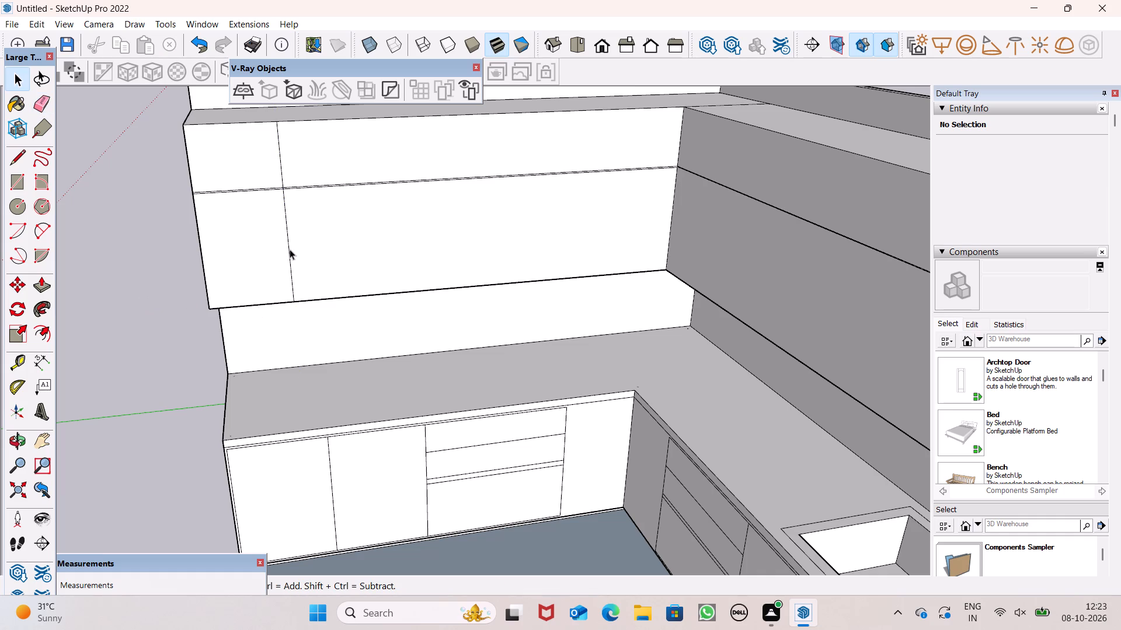
pyautogui.click(88, 236)
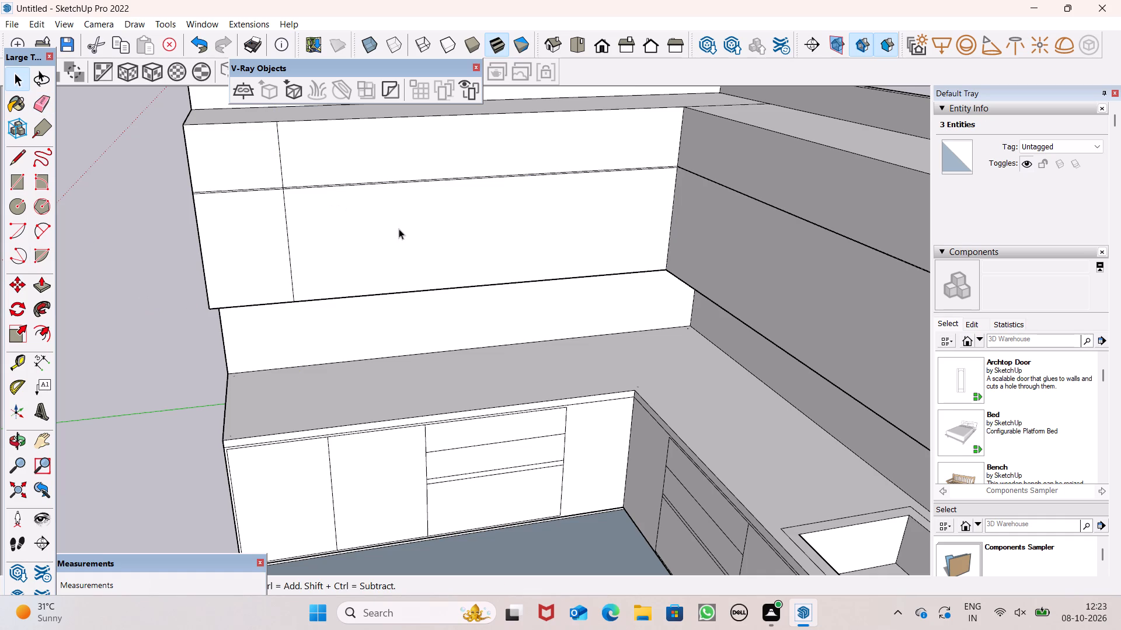
# Place three vertical guides between the new division line and the corner, with the last two spacings about 2' 10" and 1' 11".
pyautogui.scroll(1, 79, 268)
pyautogui.scroll(-2, 72, 271)
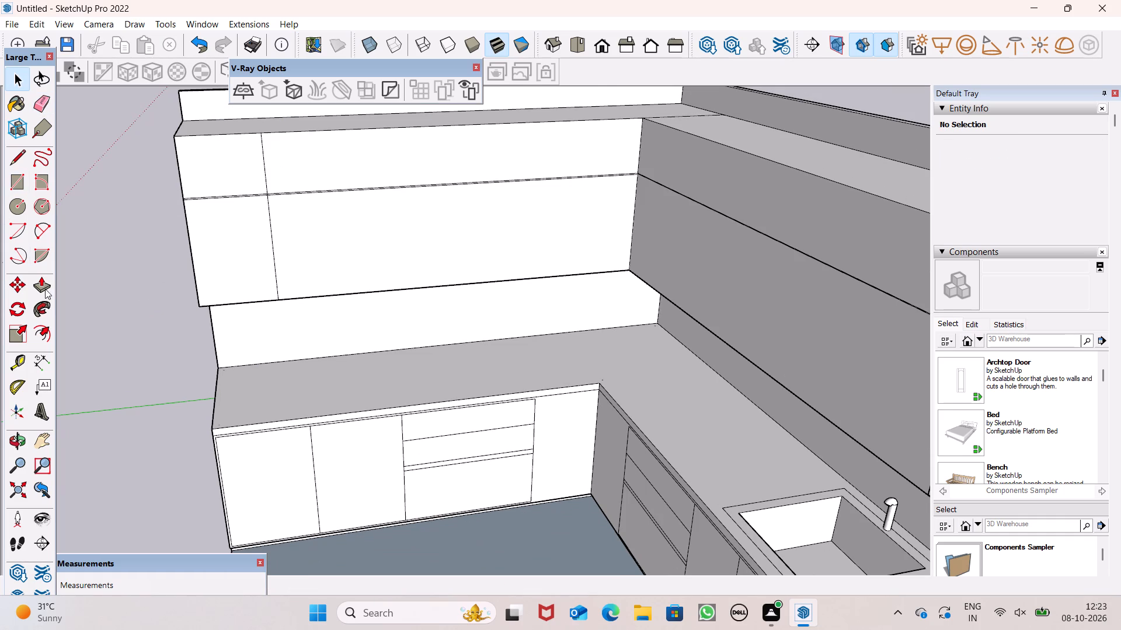
pyautogui.click(26, 362)
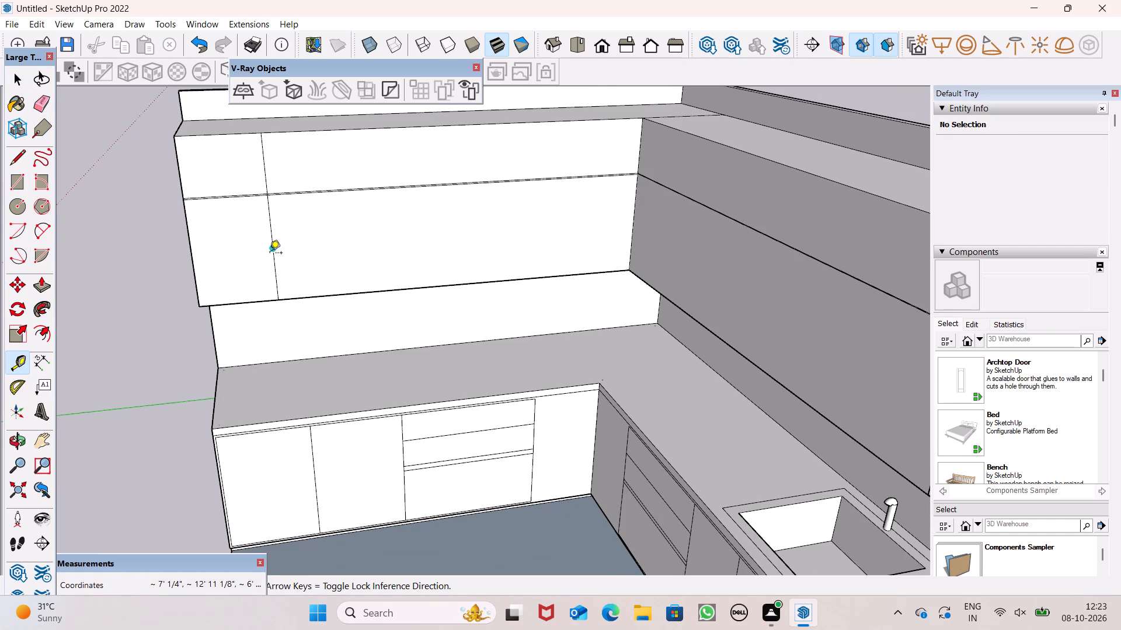
pyautogui.moveTo(270, 250); pyautogui.dragTo(279, 250)
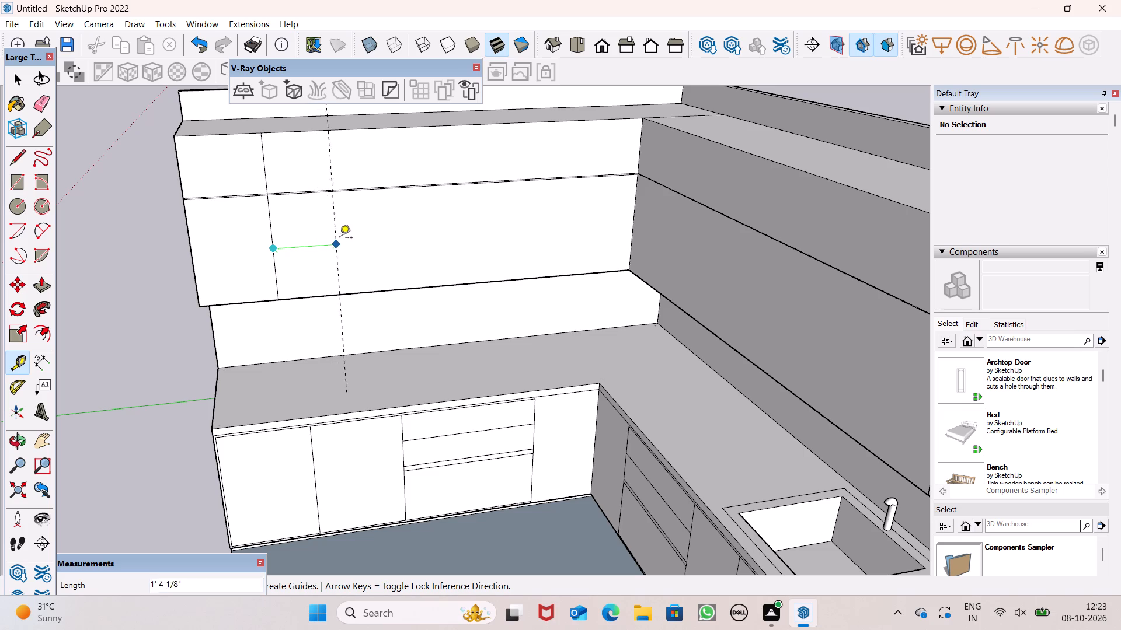
pyautogui.click(359, 234)
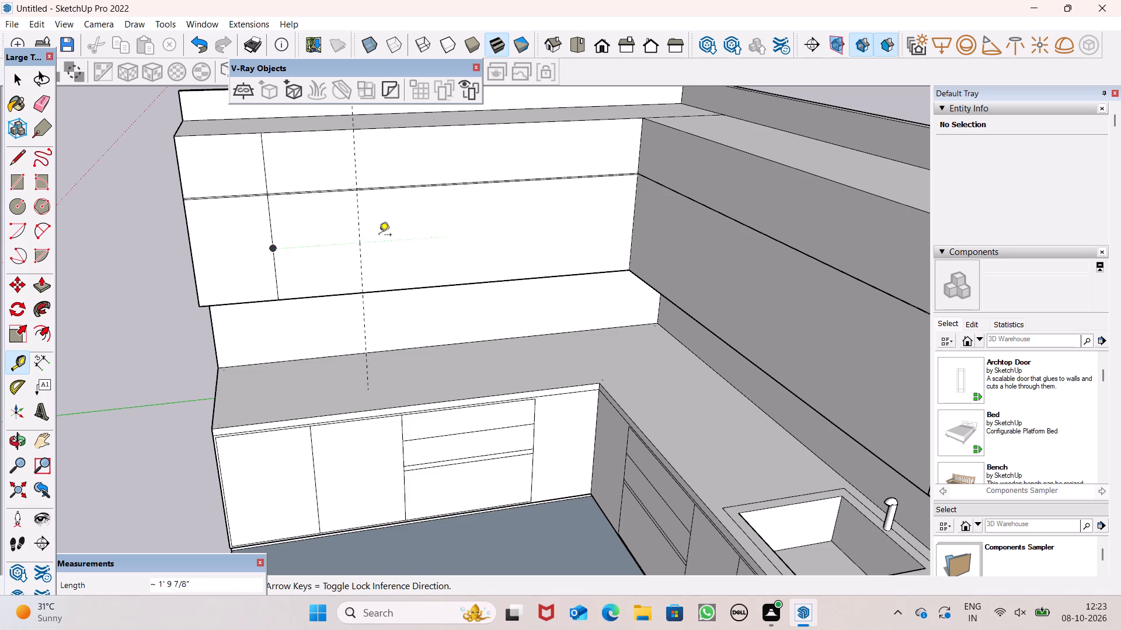
pyautogui.moveTo(357, 245); pyautogui.dragTo(365, 244)
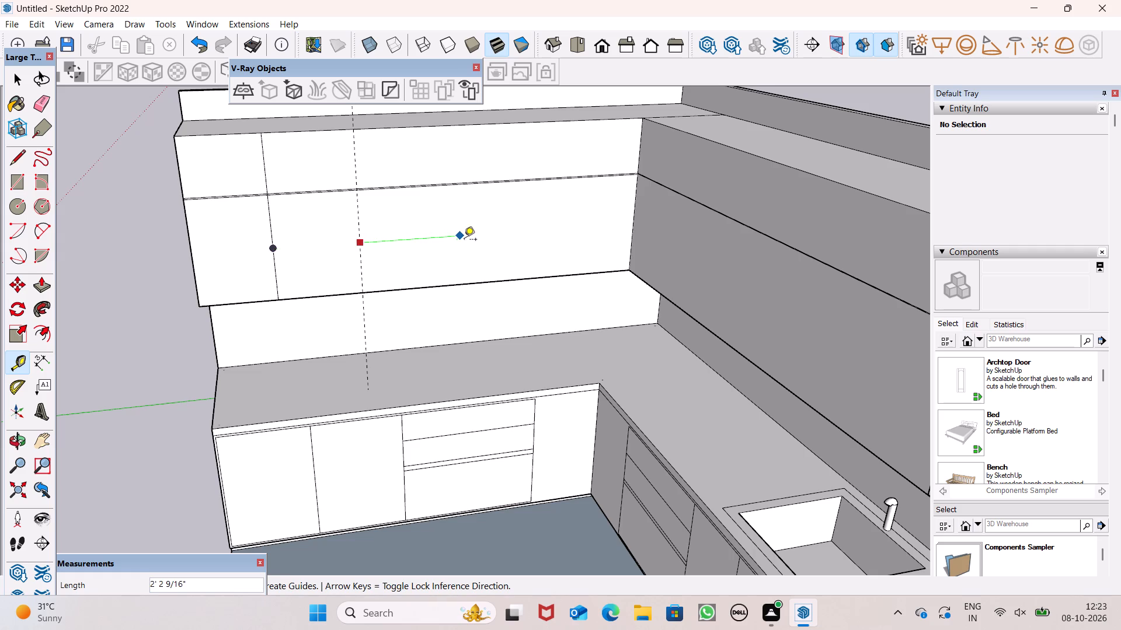
pyautogui.press('space')
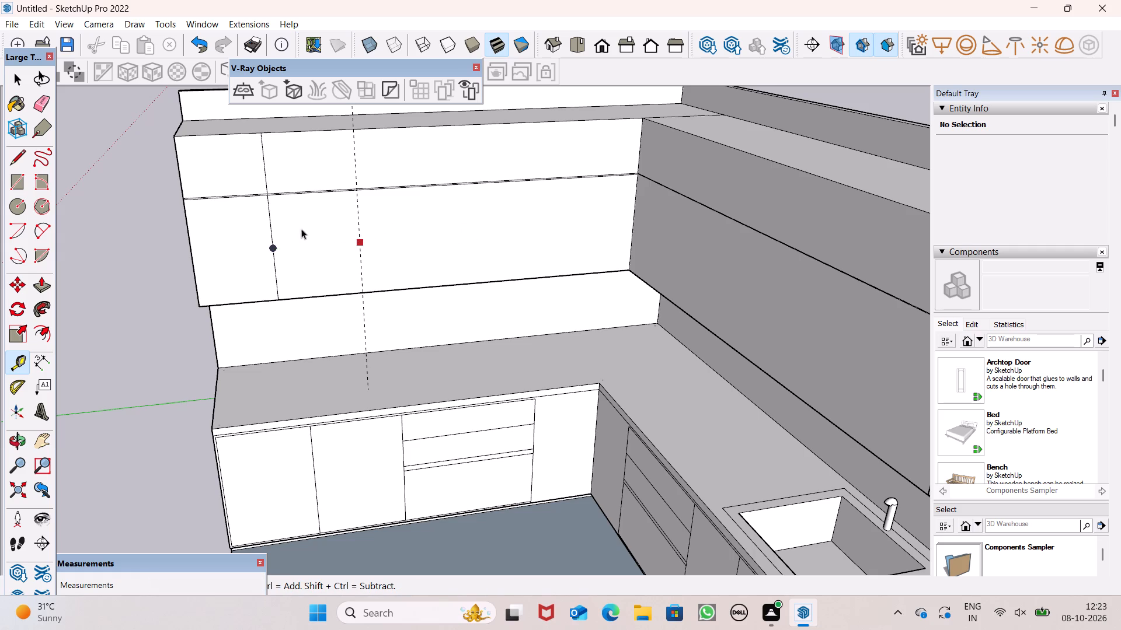
pyautogui.moveTo(18, 360); pyautogui.dragTo(24, 350)
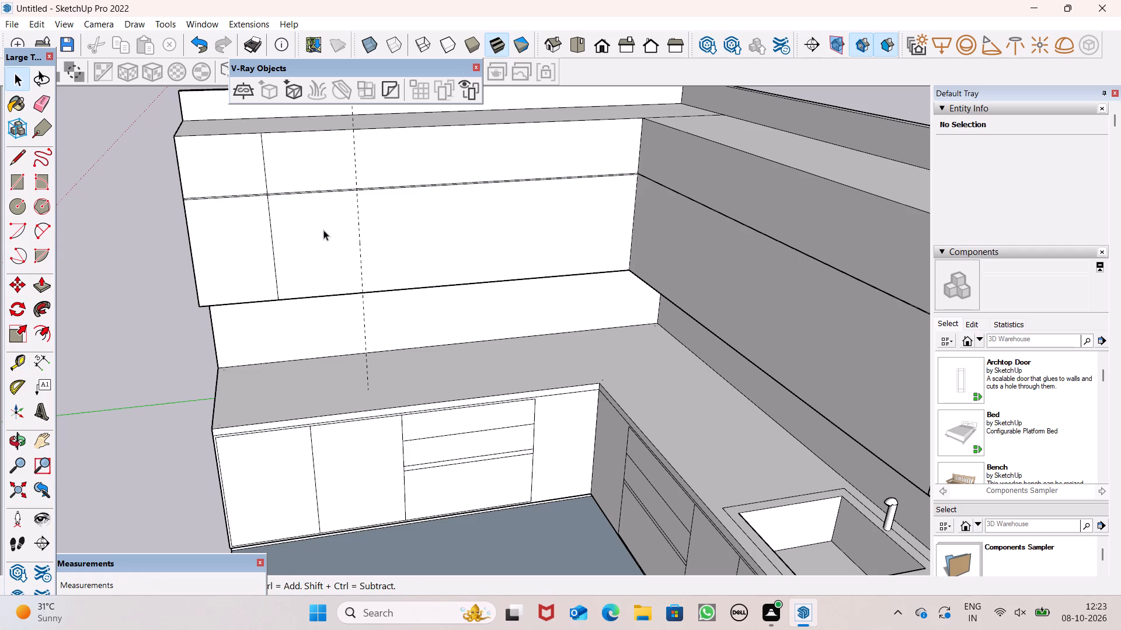
pyautogui.click(27, 360)
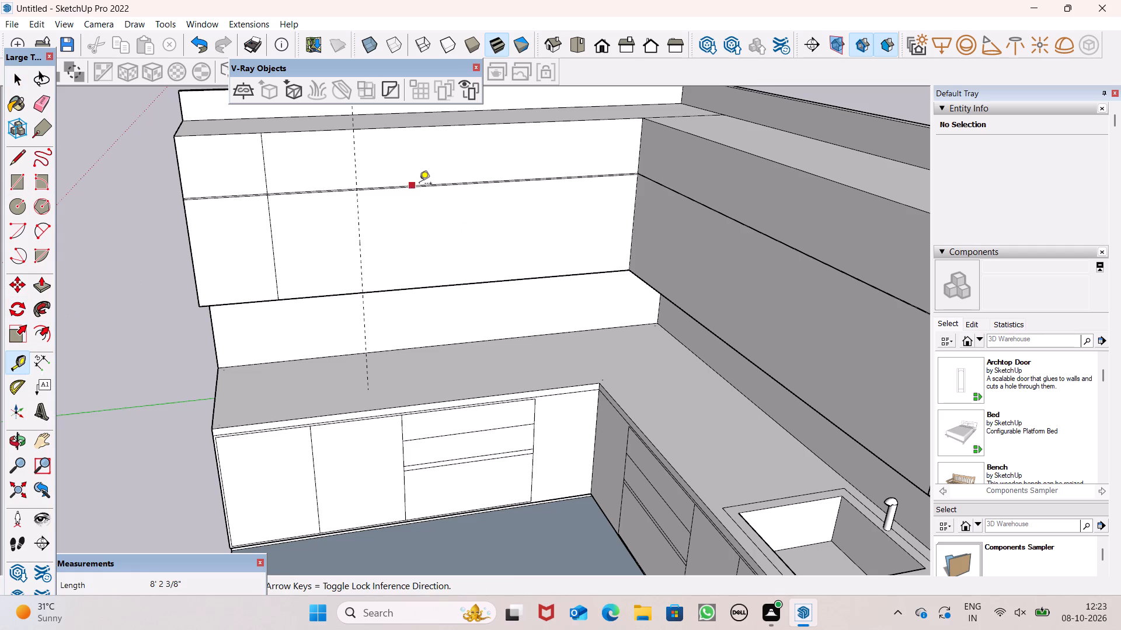
pyautogui.click(357, 178)
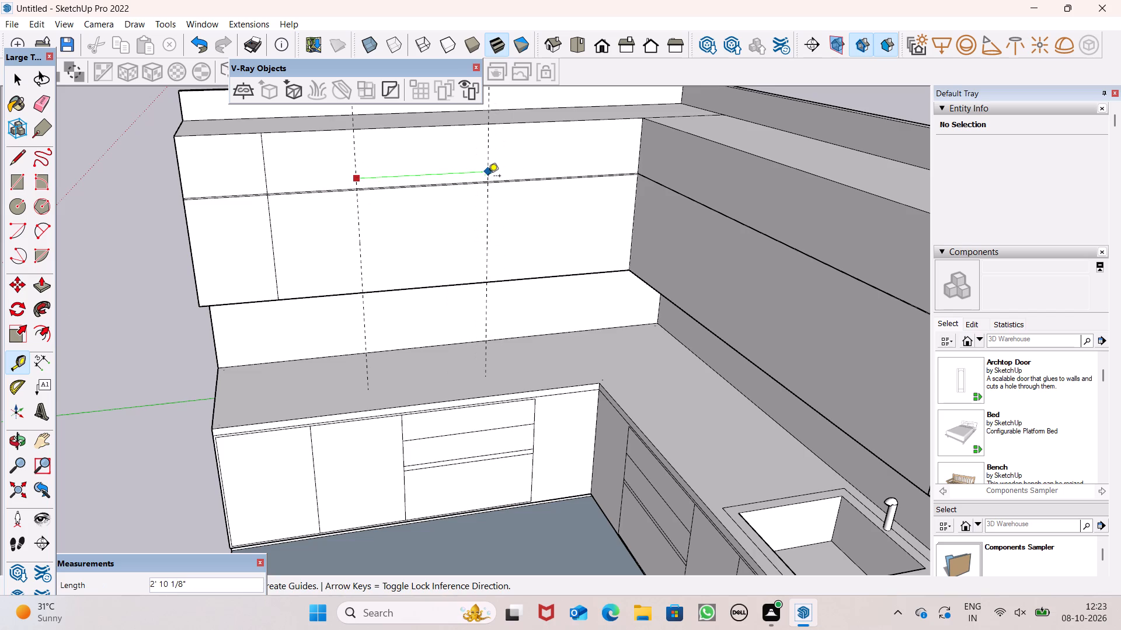
pyautogui.click(488, 177)
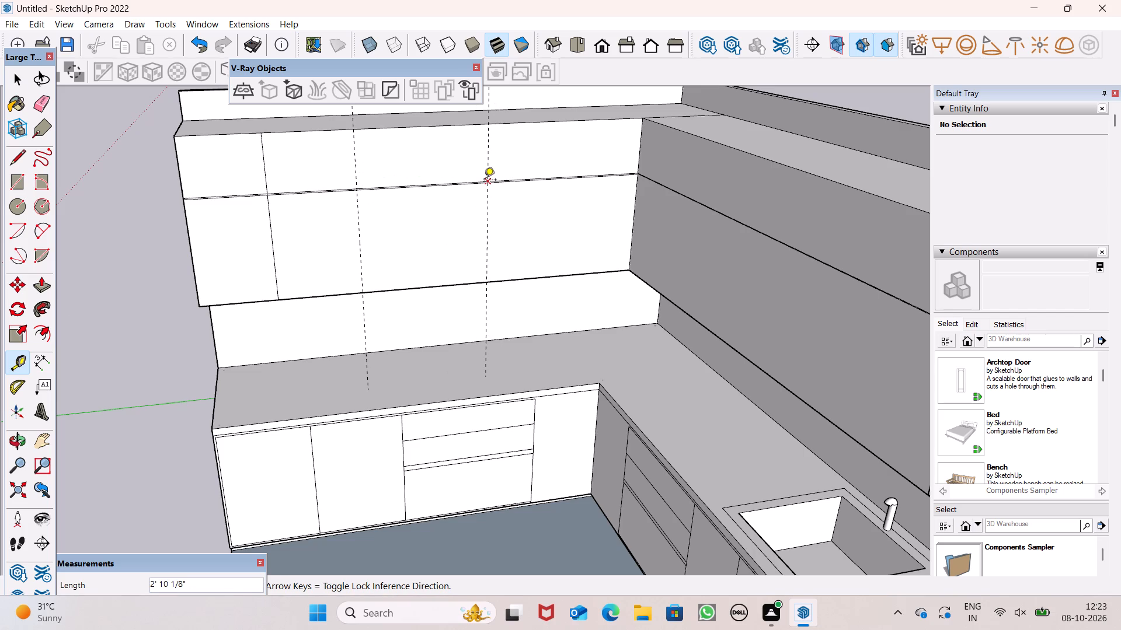
pyautogui.moveTo(484, 173); pyautogui.dragTo(500, 171)
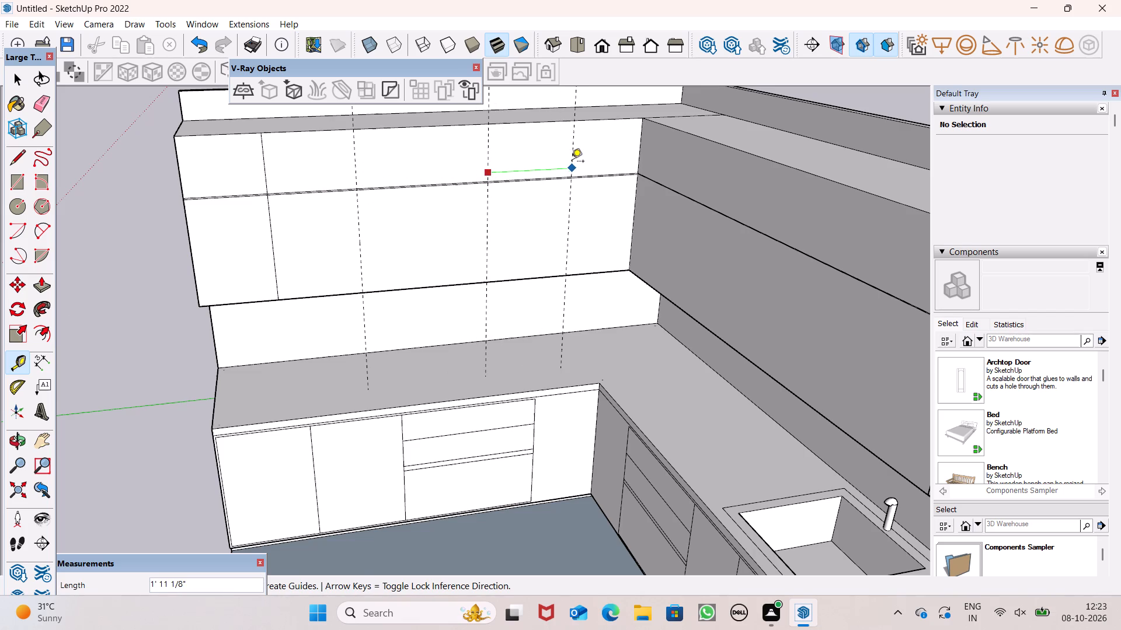
pyautogui.click(570, 162)
# Place four vertical guides across the sink-side upper cabinet front, the first about 1' 6" from the inner corner.
pyautogui.scroll(-11, 408, 206)
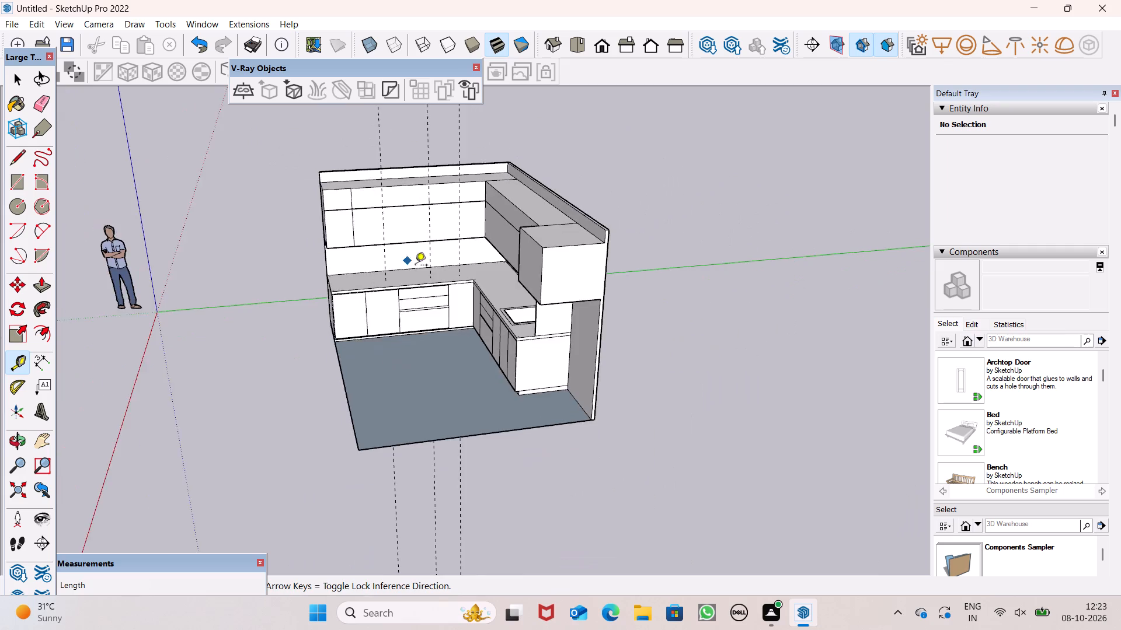
pyautogui.moveTo(437, 287); pyautogui.dragTo(729, 269, button='middle')
pyautogui.scroll(6, 472, 228)
pyautogui.scroll(3, 214, 198)
pyautogui.scroll(-1, 326, 204)
pyautogui.scroll(1, 331, 208)
pyautogui.scroll(-1, 343, 215)
pyautogui.scroll(2, 346, 218)
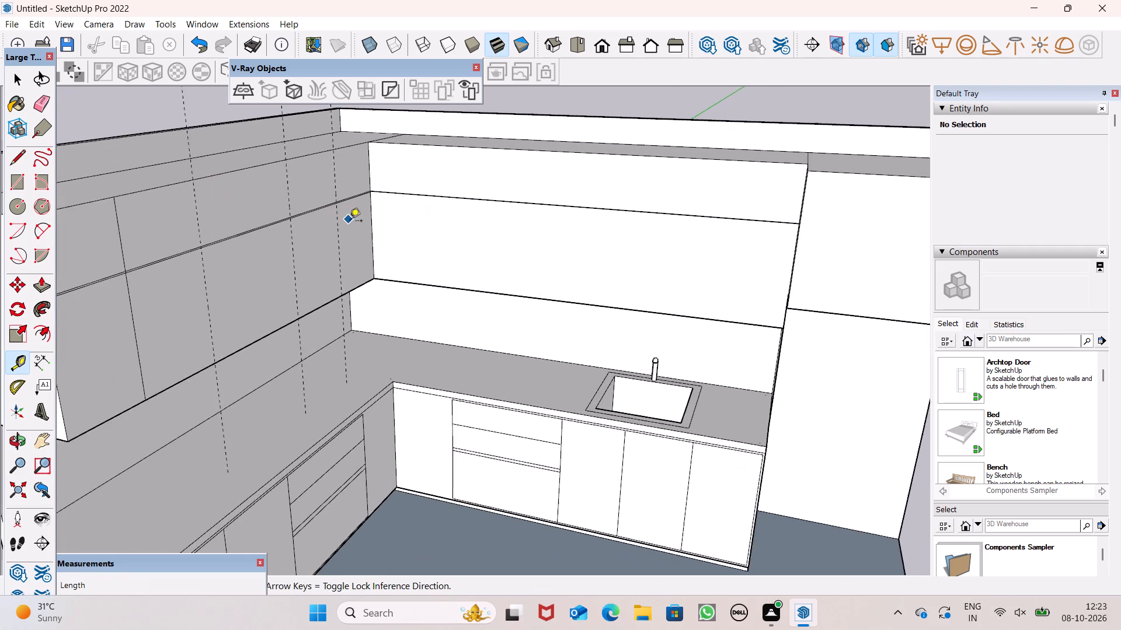
pyautogui.click(373, 221)
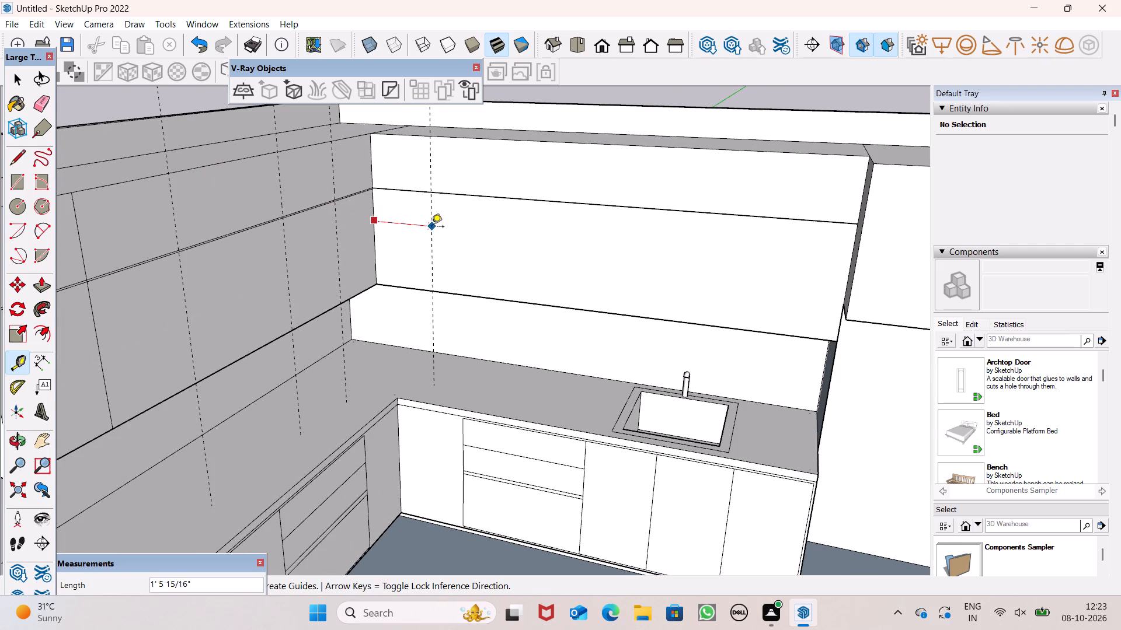
pyautogui.click(433, 226)
pyautogui.click(431, 227)
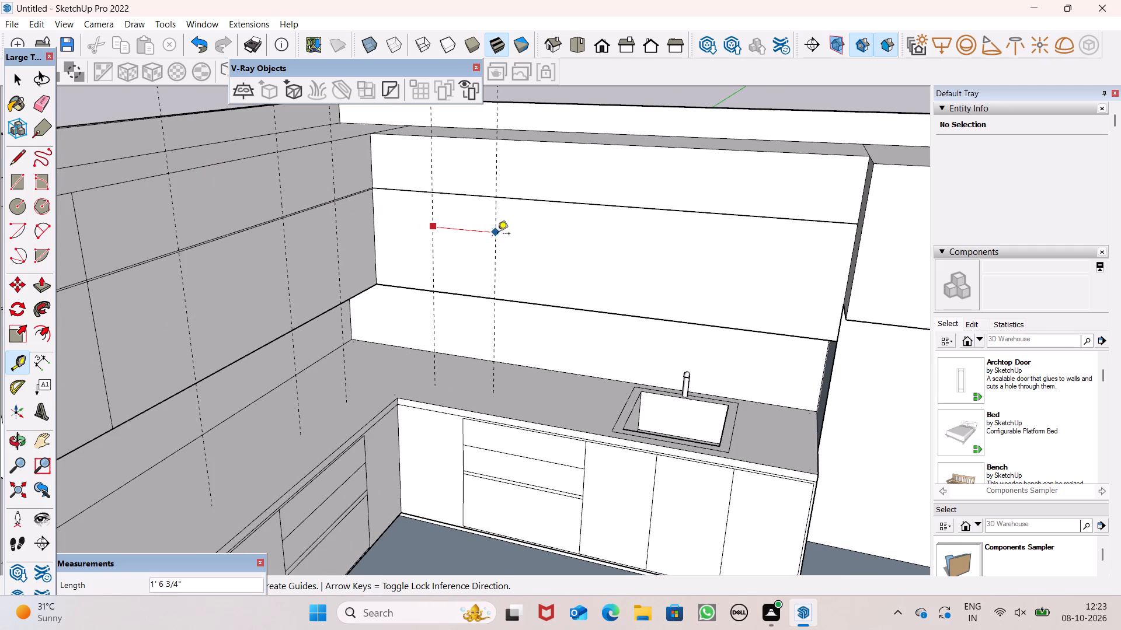
pyautogui.click(503, 233)
pyautogui.moveTo(503, 240); pyautogui.dragTo(518, 240)
pyautogui.click(582, 248)
pyautogui.moveTo(579, 249); pyautogui.dragTo(590, 253)
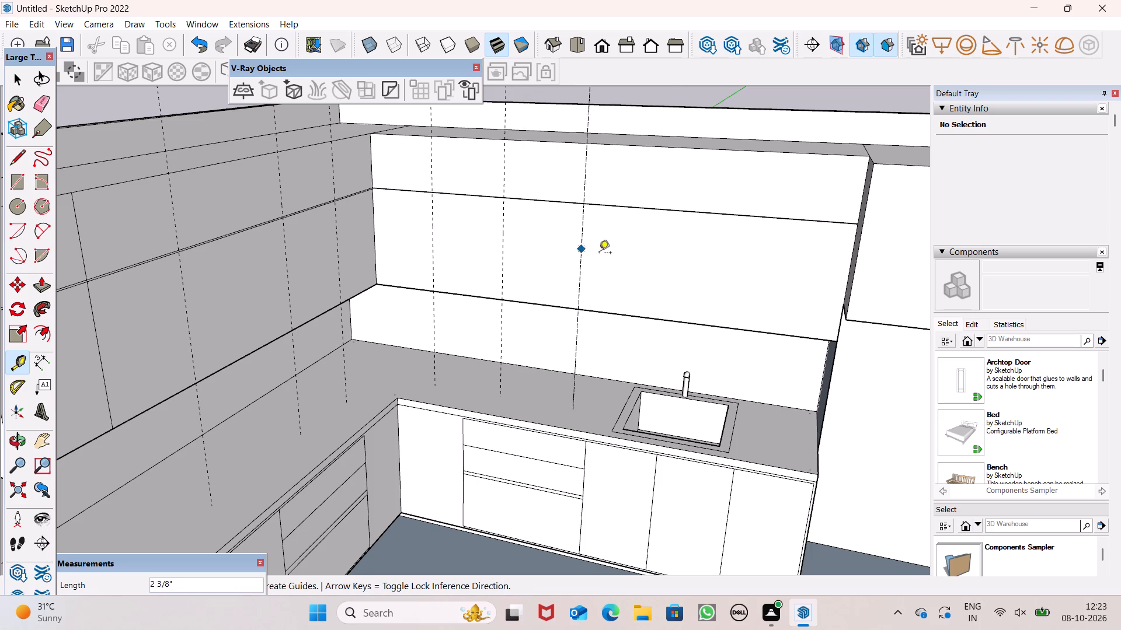
pyautogui.click(657, 266)
# Place the last two vertical guides on the sink-side upper cabinet front, the outermost about 1' 8 5/8" beyond the other.
pyautogui.click(657, 266)
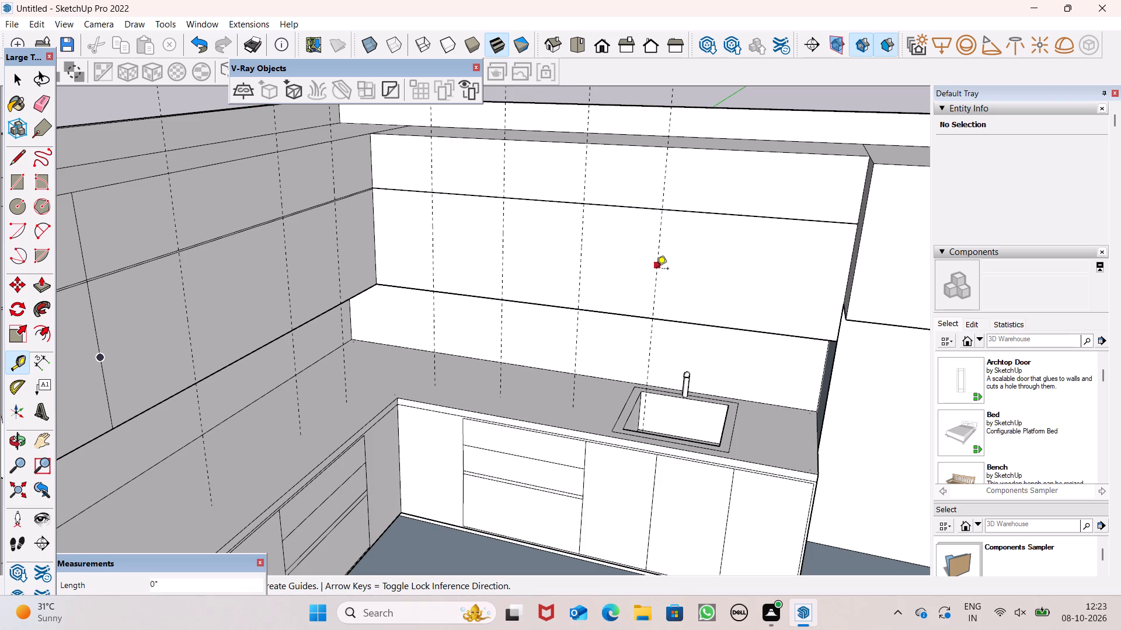
pyautogui.press('space')
pyautogui.click(18, 369)
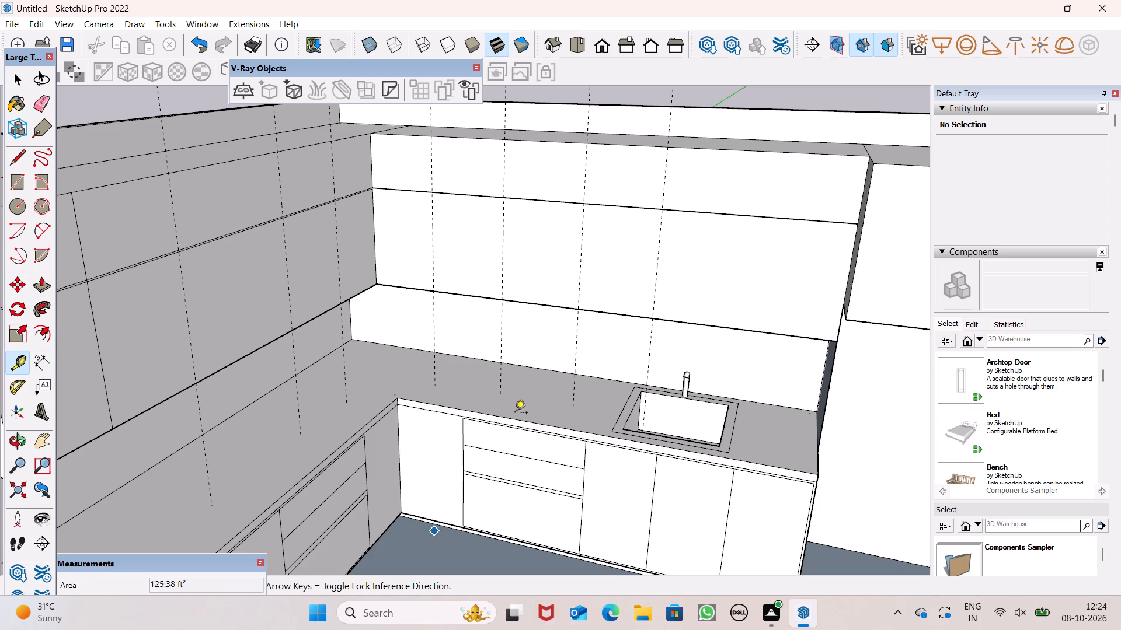
pyautogui.click(660, 264)
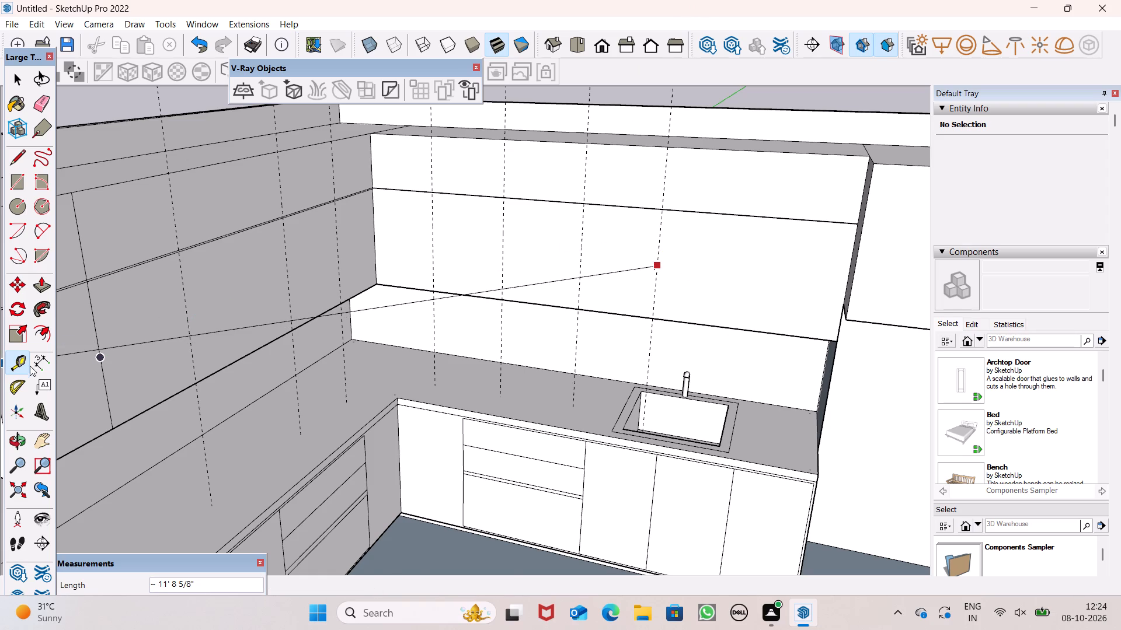
pyautogui.moveTo(23, 367); pyautogui.dragTo(40, 352)
pyautogui.press('space')
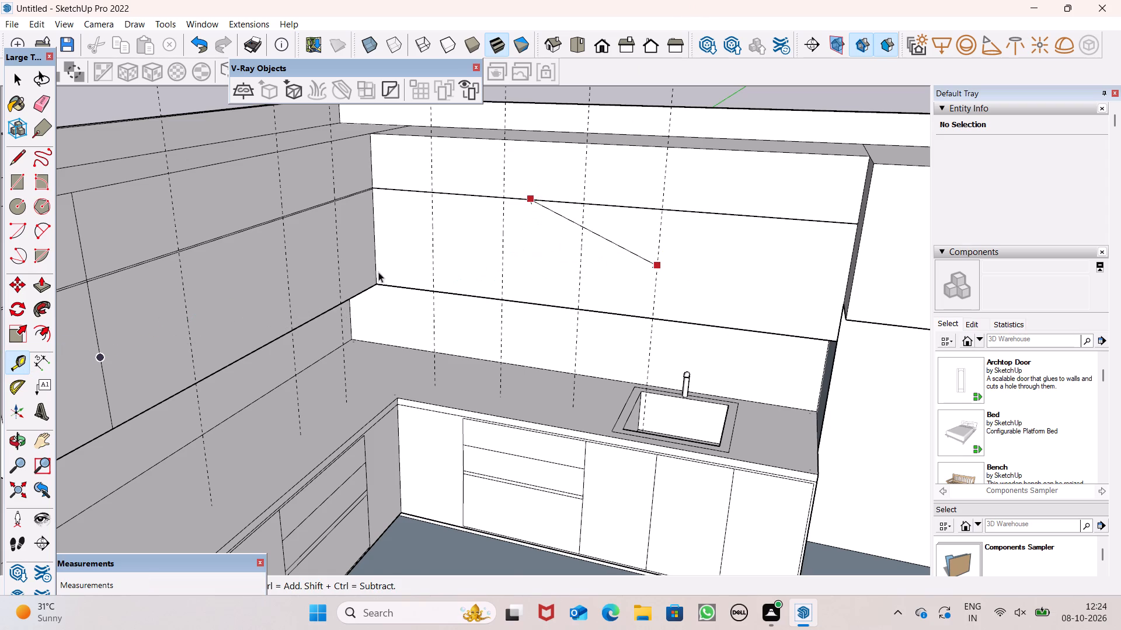
pyautogui.click(15, 360)
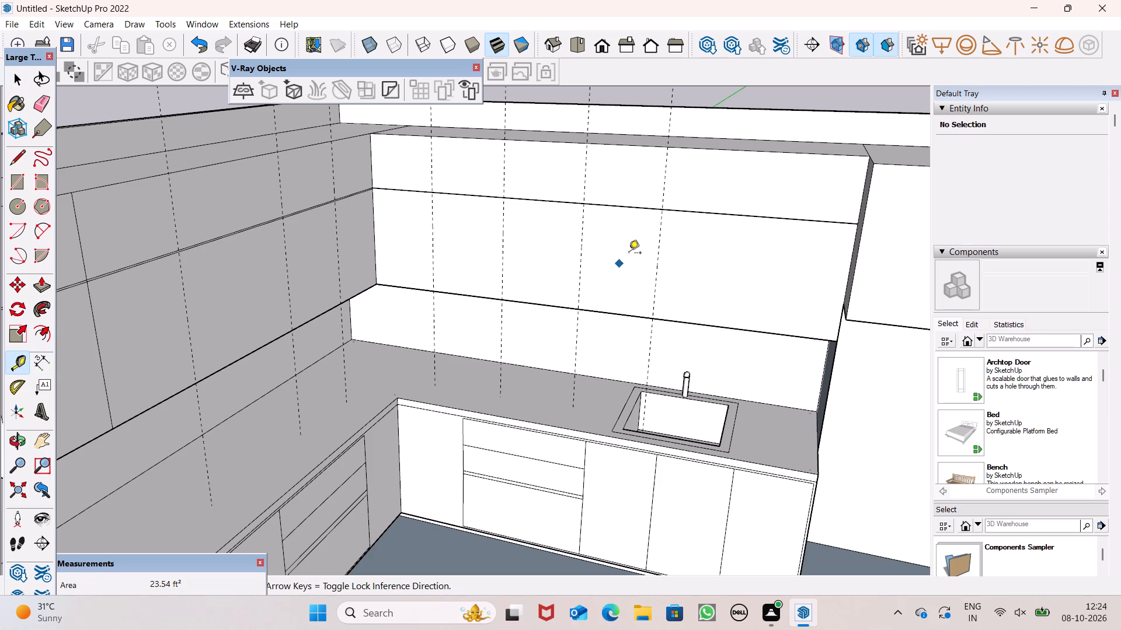
pyautogui.moveTo(658, 275); pyautogui.dragTo(709, 282)
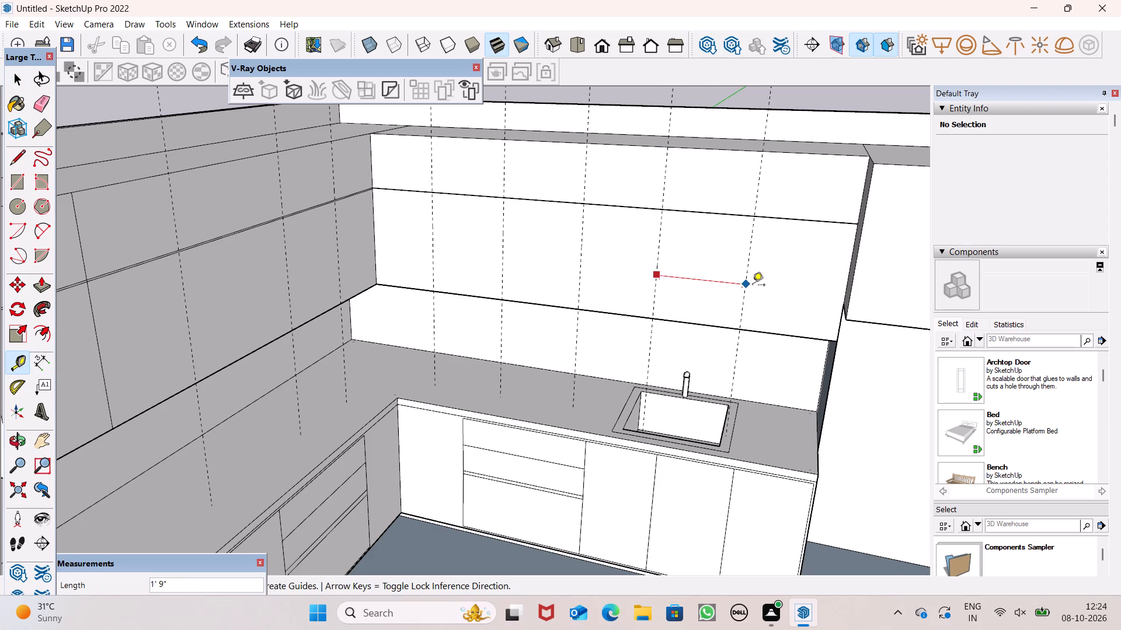
pyautogui.click(744, 286)
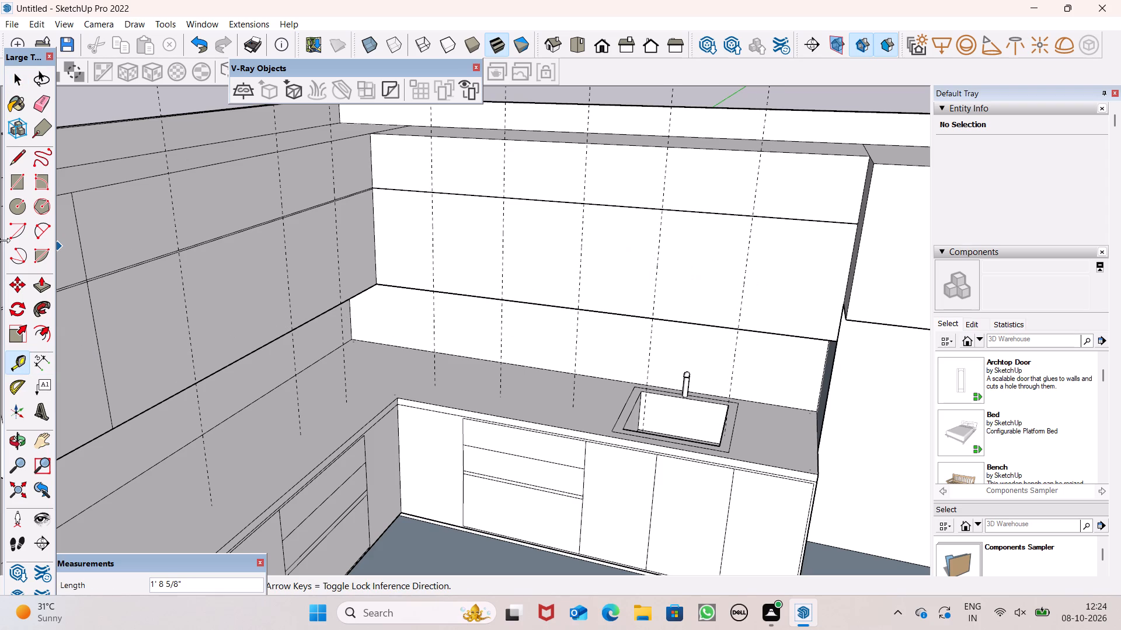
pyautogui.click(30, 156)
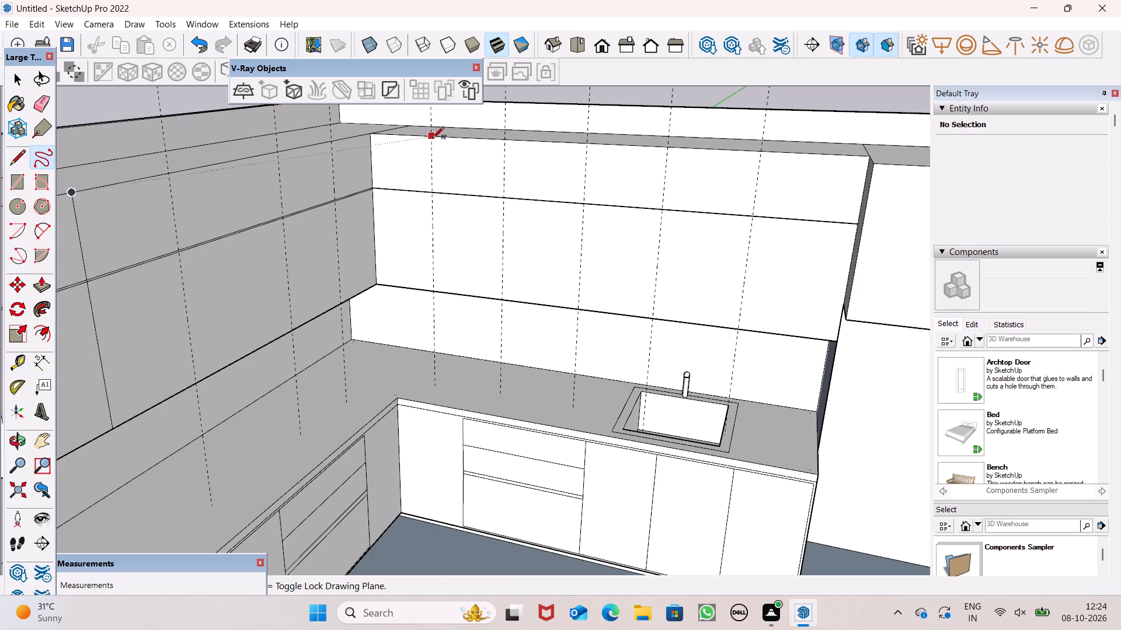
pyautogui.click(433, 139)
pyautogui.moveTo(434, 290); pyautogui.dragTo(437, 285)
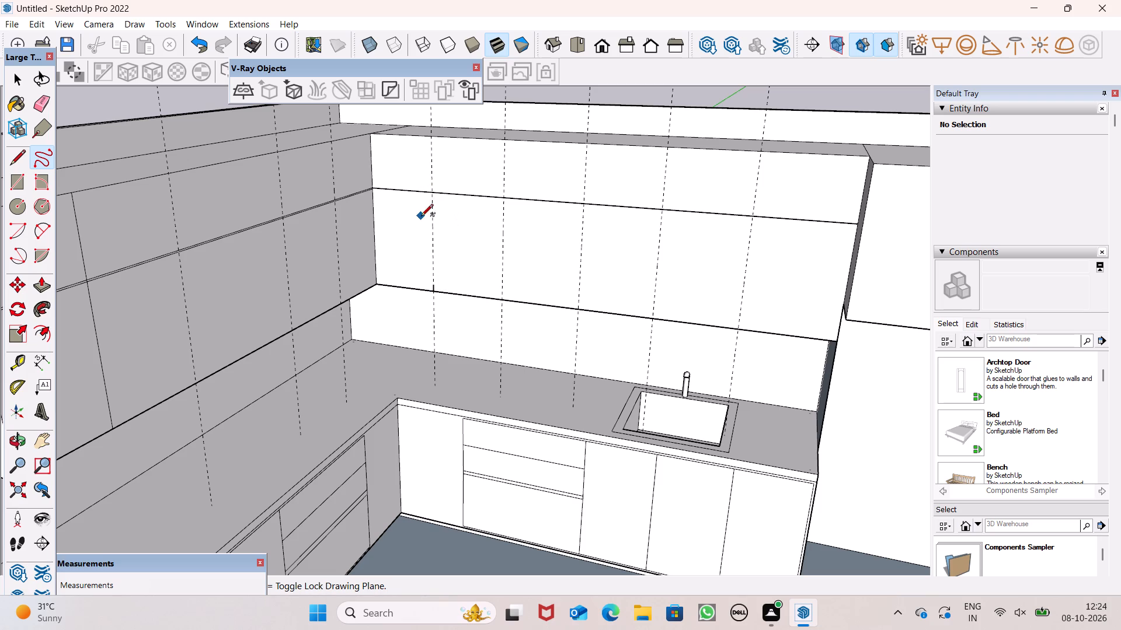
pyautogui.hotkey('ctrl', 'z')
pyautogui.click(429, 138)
# Draw five full-height vertical lines about 3' 6 5/8" long along the guides on the sink-side upper cabinet front.
pyautogui.click(17, 162)
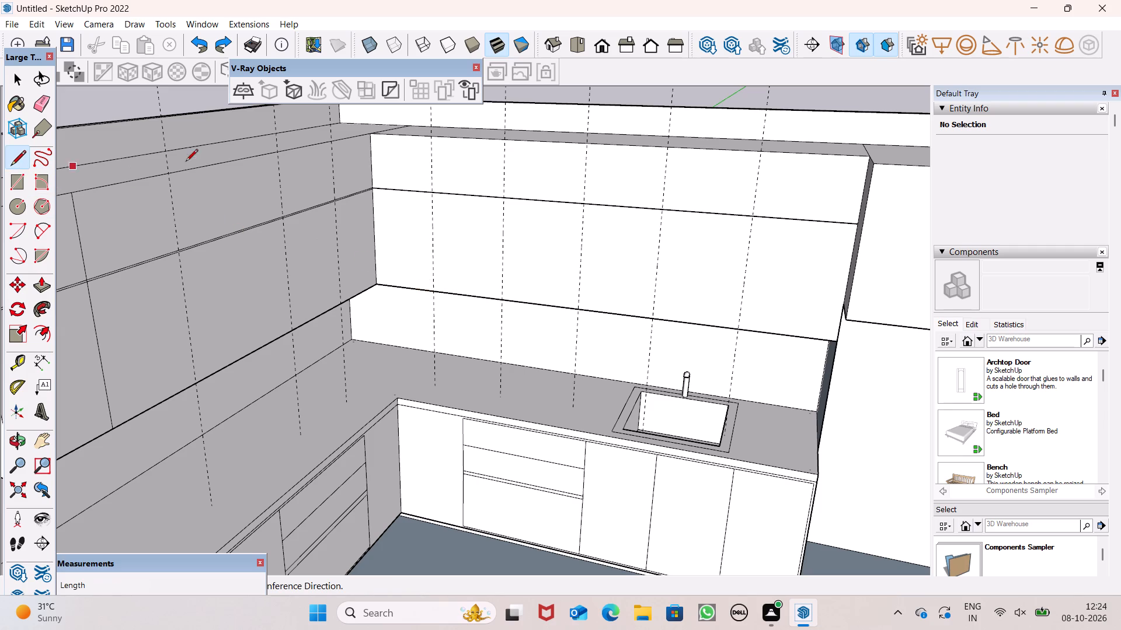
pyautogui.click(432, 136)
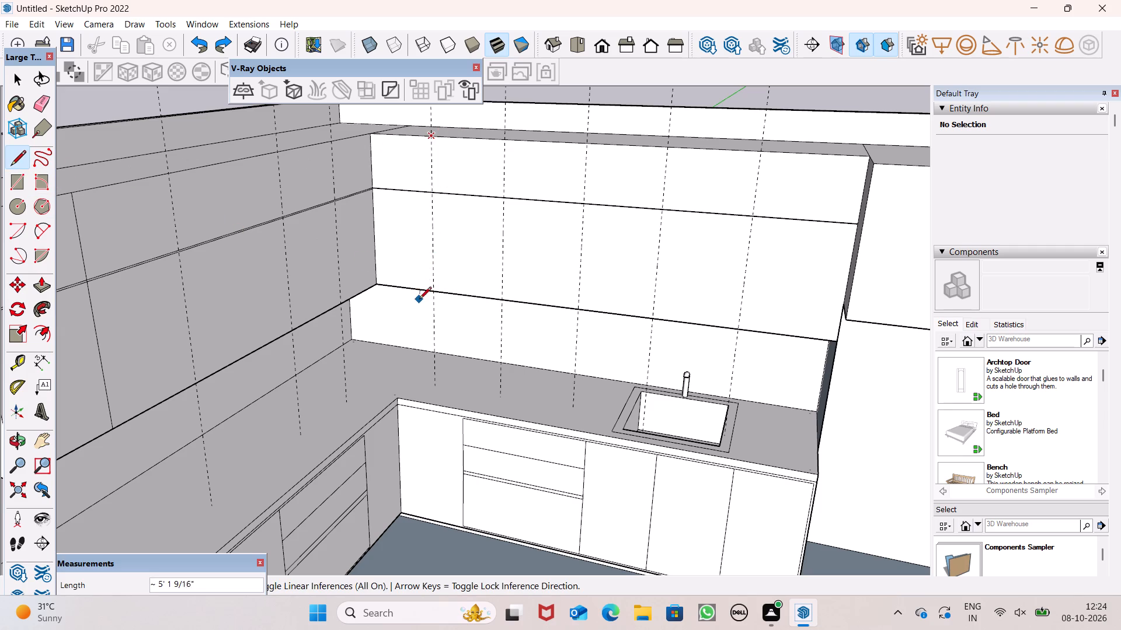
pyautogui.click(431, 293)
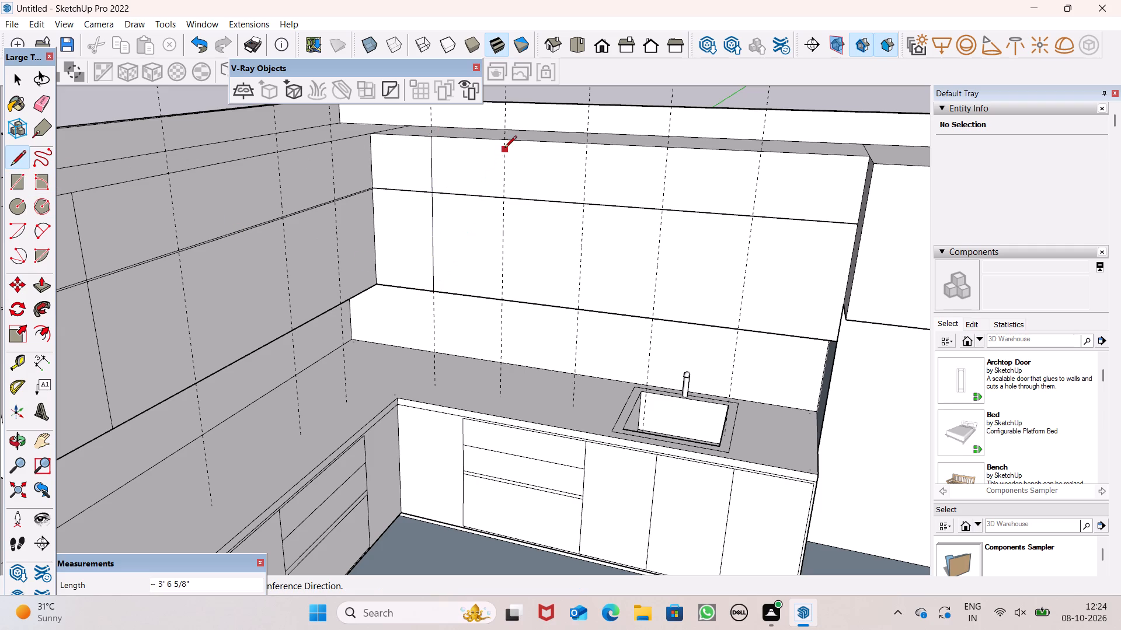
pyautogui.click(506, 140)
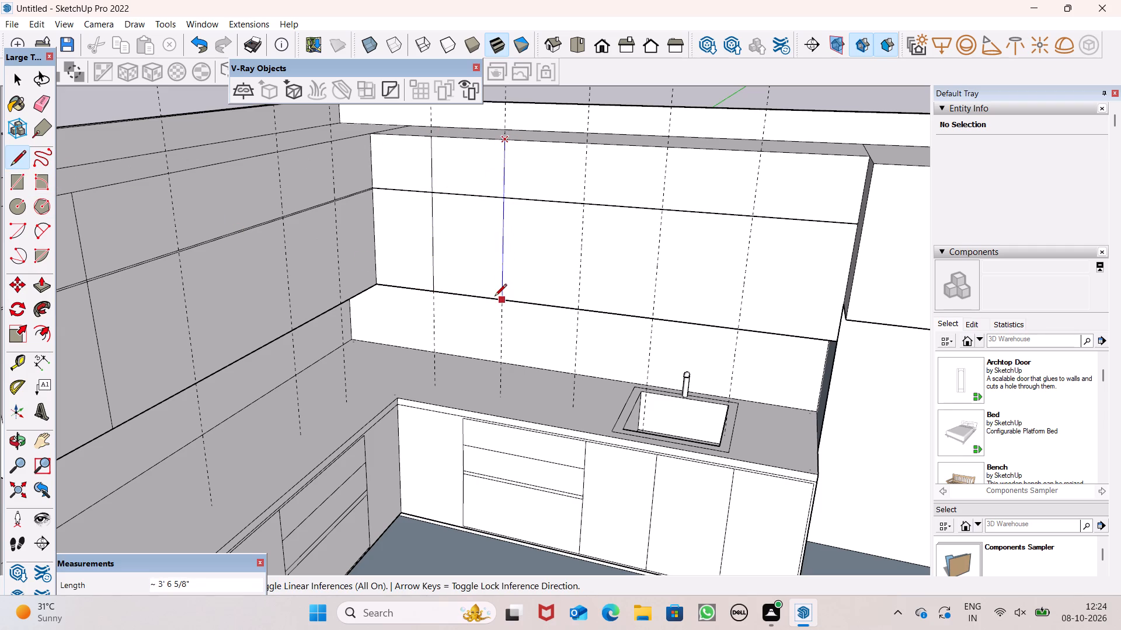
pyautogui.moveTo(496, 300); pyautogui.dragTo(502, 295)
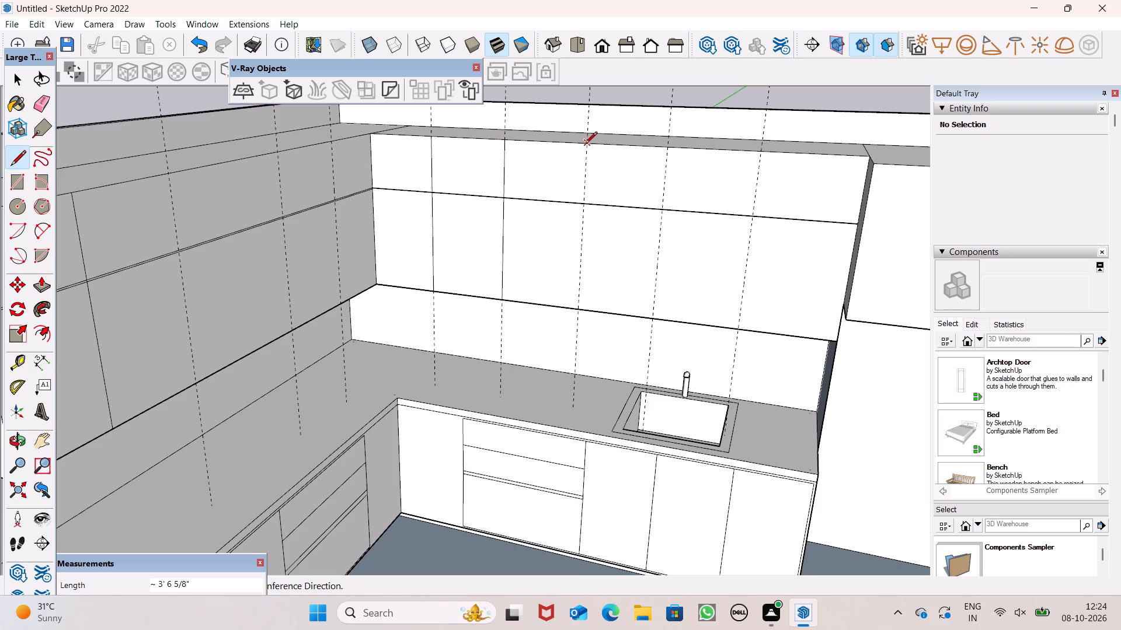
pyautogui.click(585, 145)
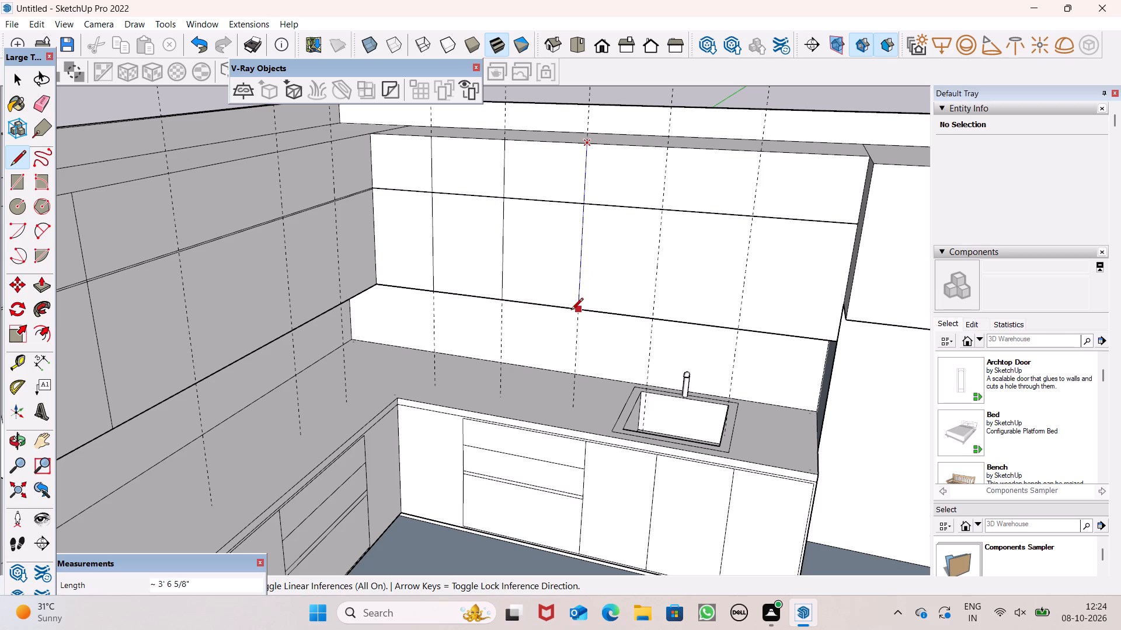
pyautogui.click(571, 311)
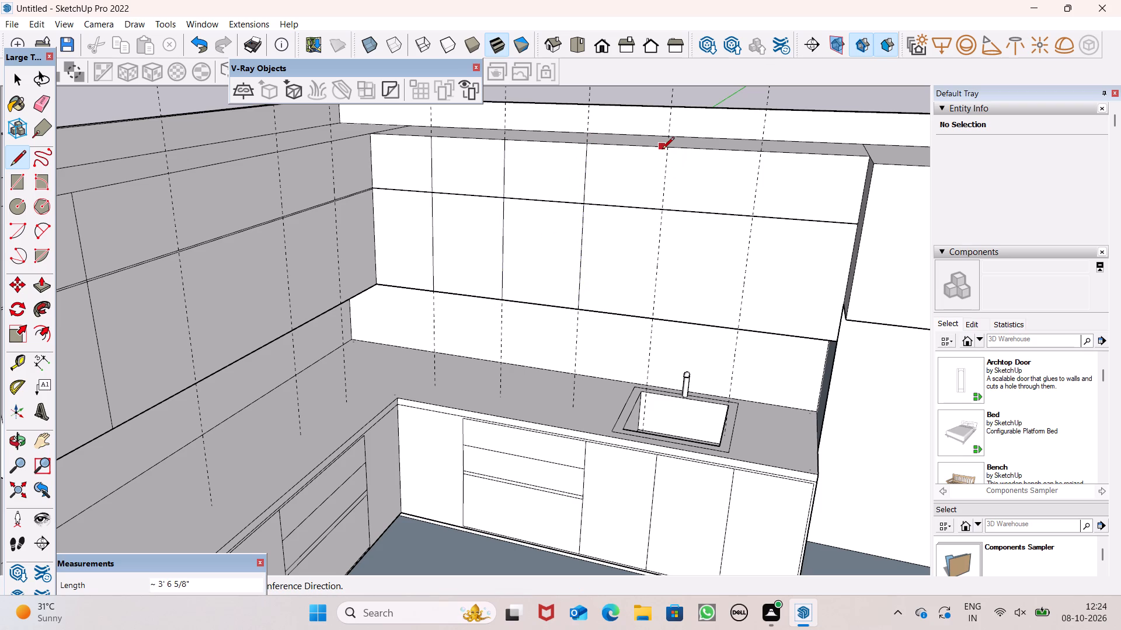
pyautogui.click(667, 149)
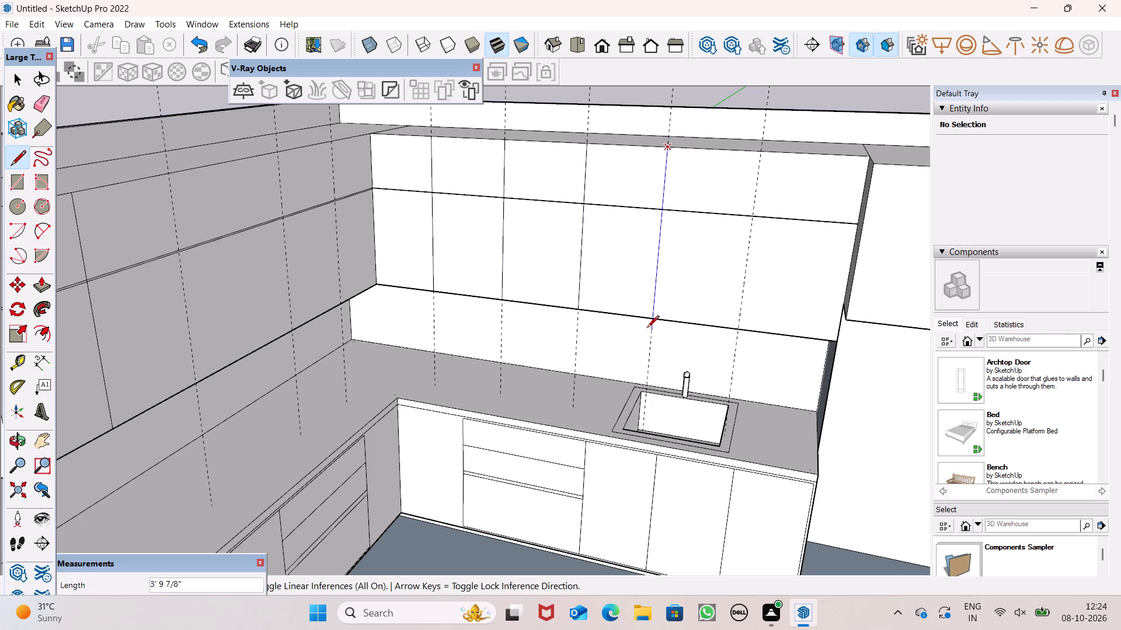
pyautogui.click(652, 318)
pyautogui.scroll(-3, 698, 124)
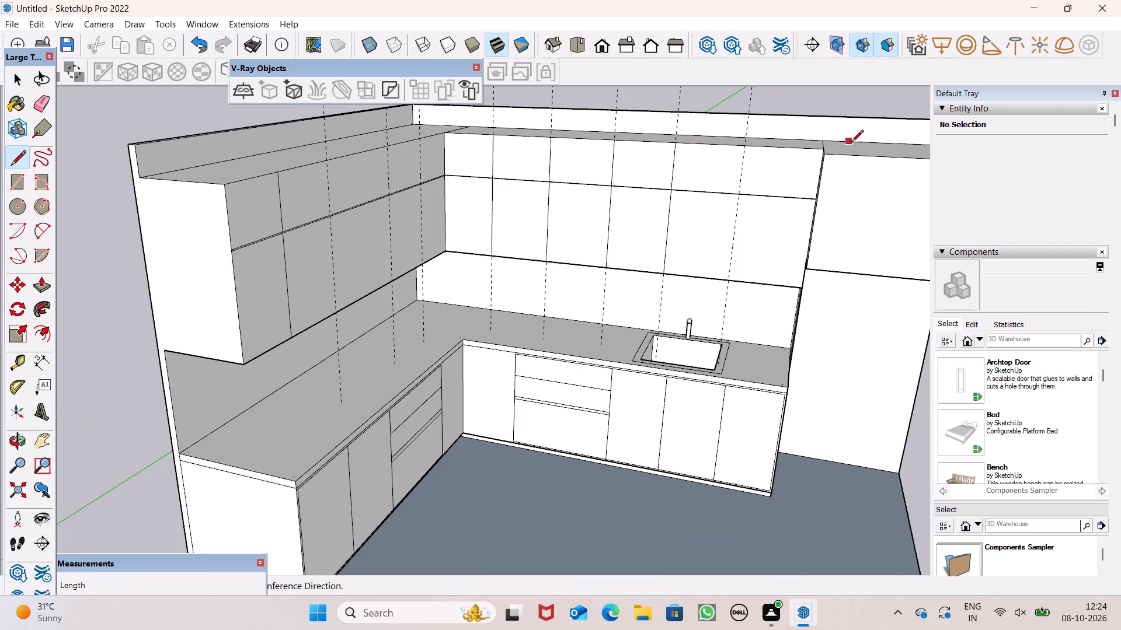
pyautogui.scroll(1, 851, 146)
pyautogui.scroll(-3, 688, 134)
pyautogui.scroll(1, 777, 187)
pyautogui.moveTo(777, 187); pyautogui.dragTo(746, 210, button='middle')
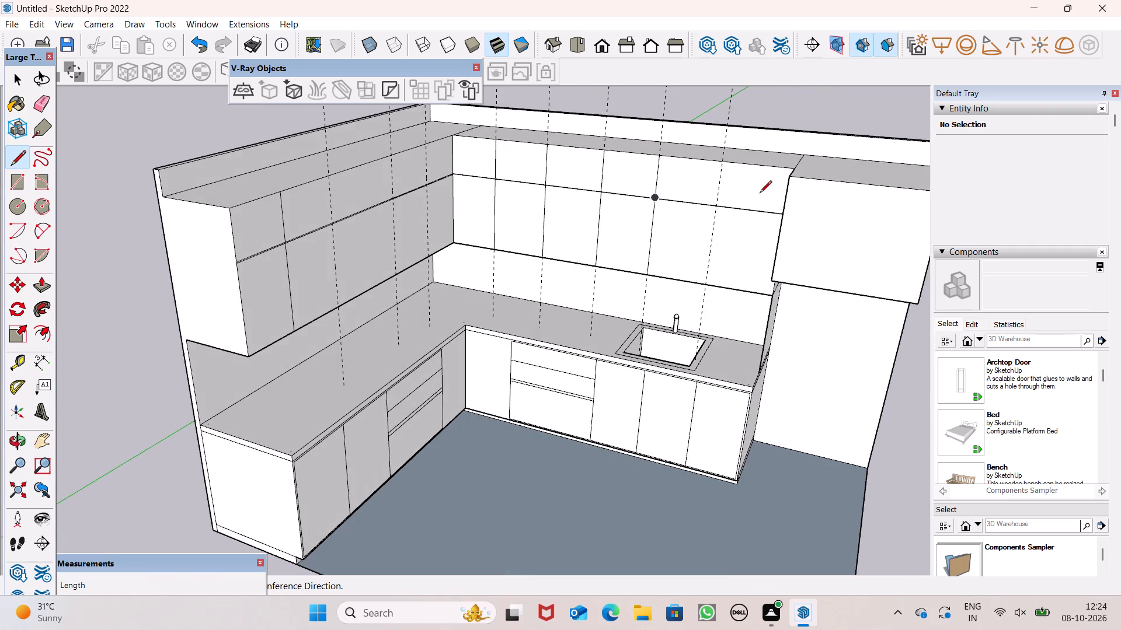
pyautogui.scroll(3, 761, 173)
pyautogui.click(709, 156)
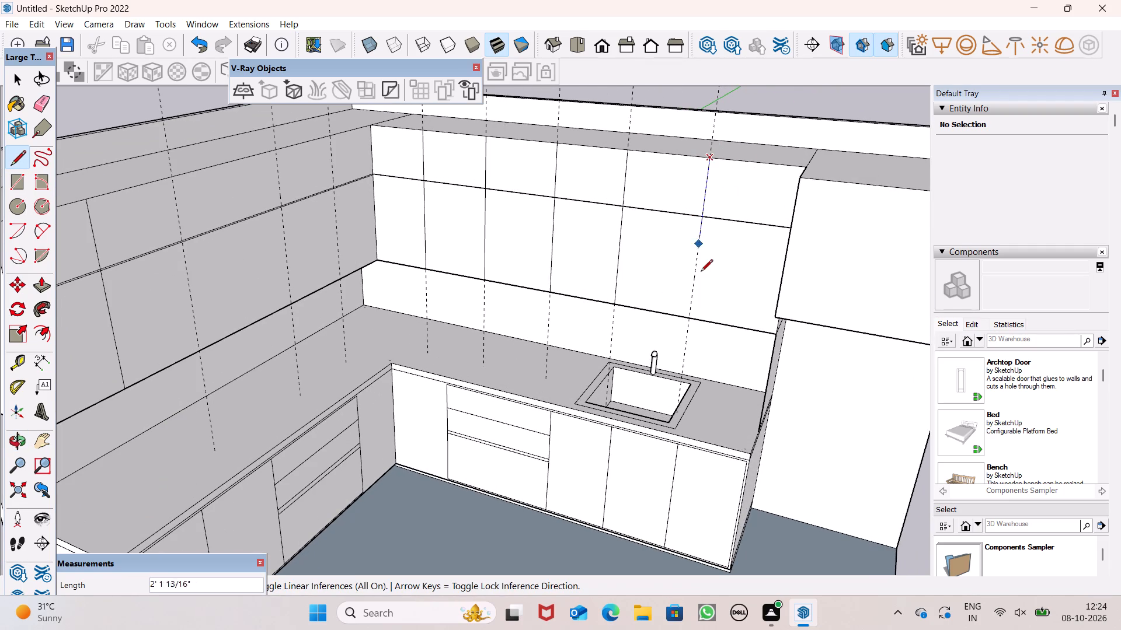
pyautogui.click(692, 320)
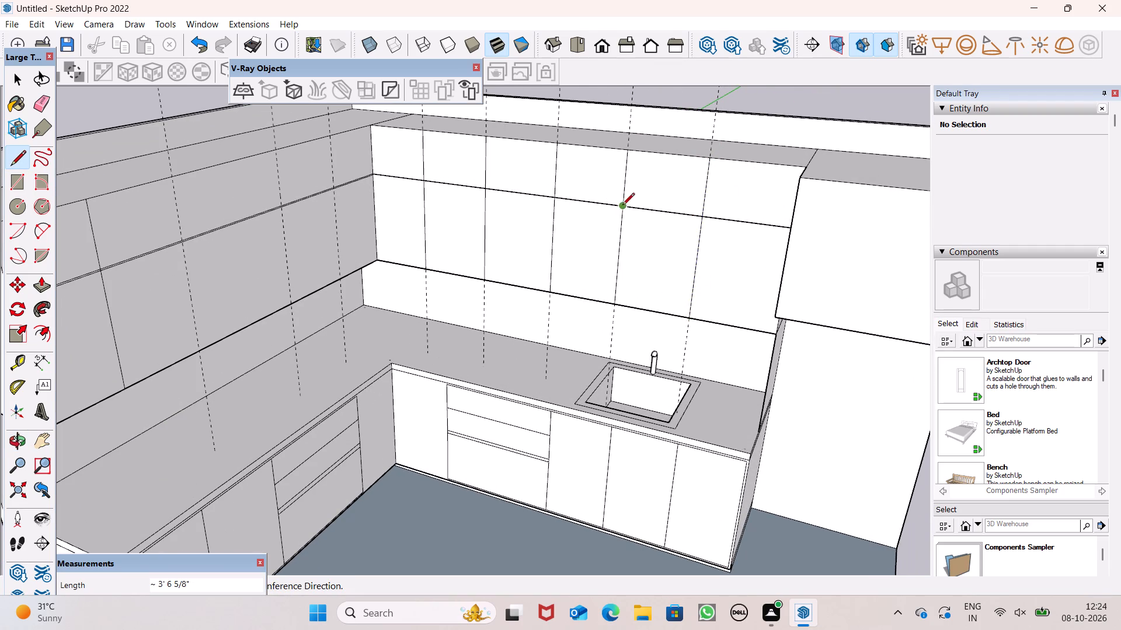
# Draw three full-height vertical lines about 3' 6 5/8" long along the guides on the upper cabinet front without the sink.
pyautogui.scroll(-1, 622, 205)
pyautogui.moveTo(600, 227); pyautogui.dragTo(491, 230, button='middle')
pyautogui.scroll(-1, 394, 136)
pyautogui.scroll(2, 394, 136)
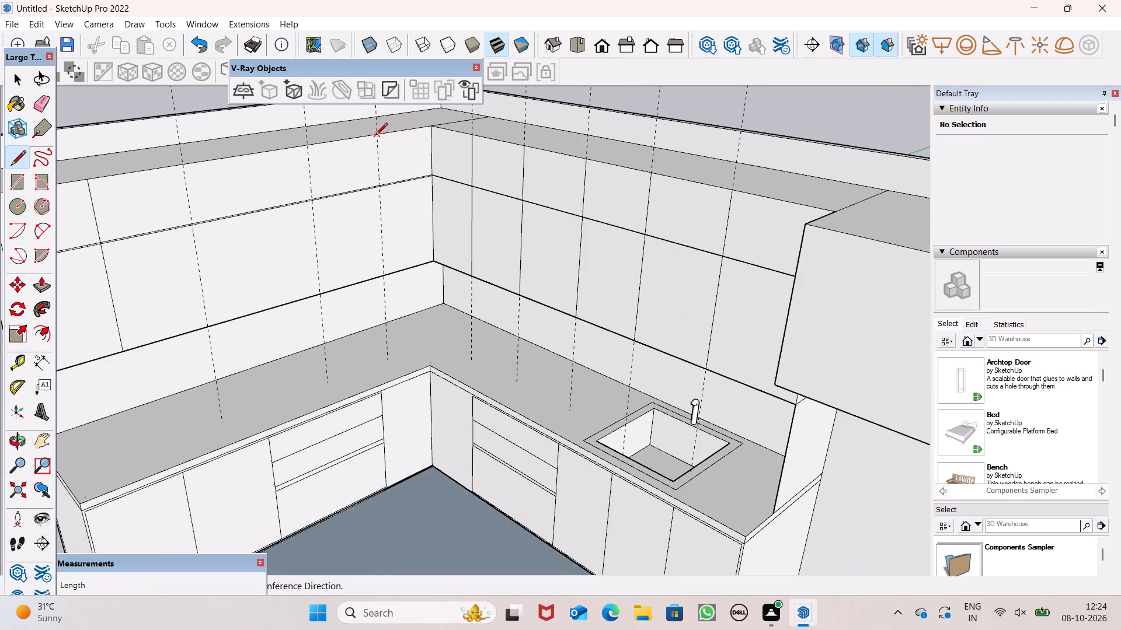
pyautogui.click(375, 136)
pyautogui.click(388, 271)
pyautogui.click(308, 147)
pyautogui.click(319, 292)
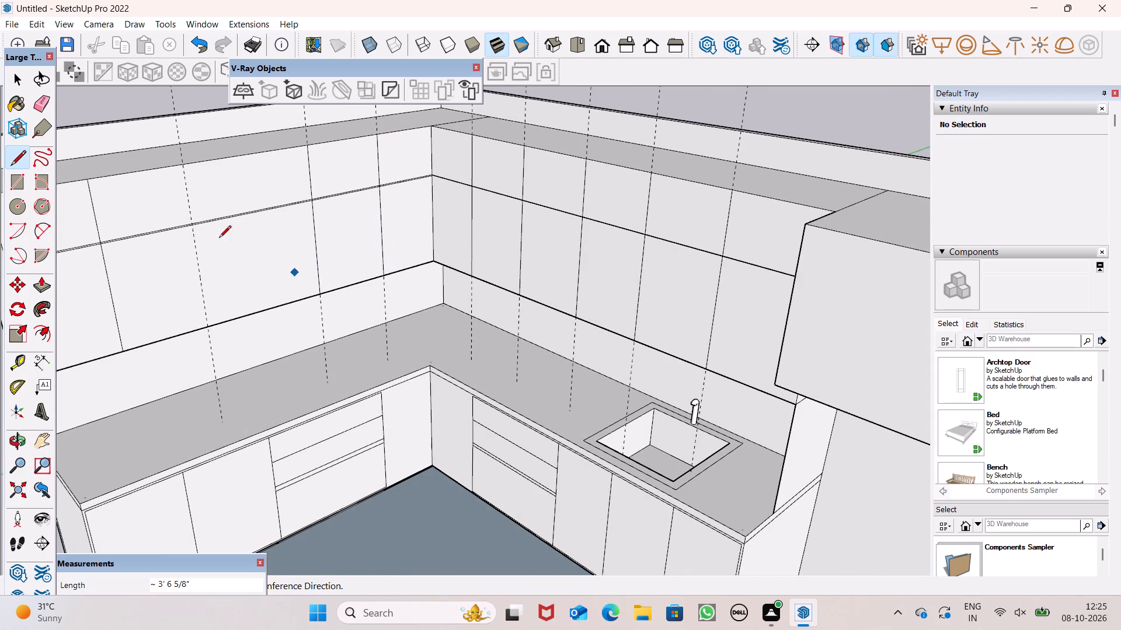
pyautogui.click(186, 163)
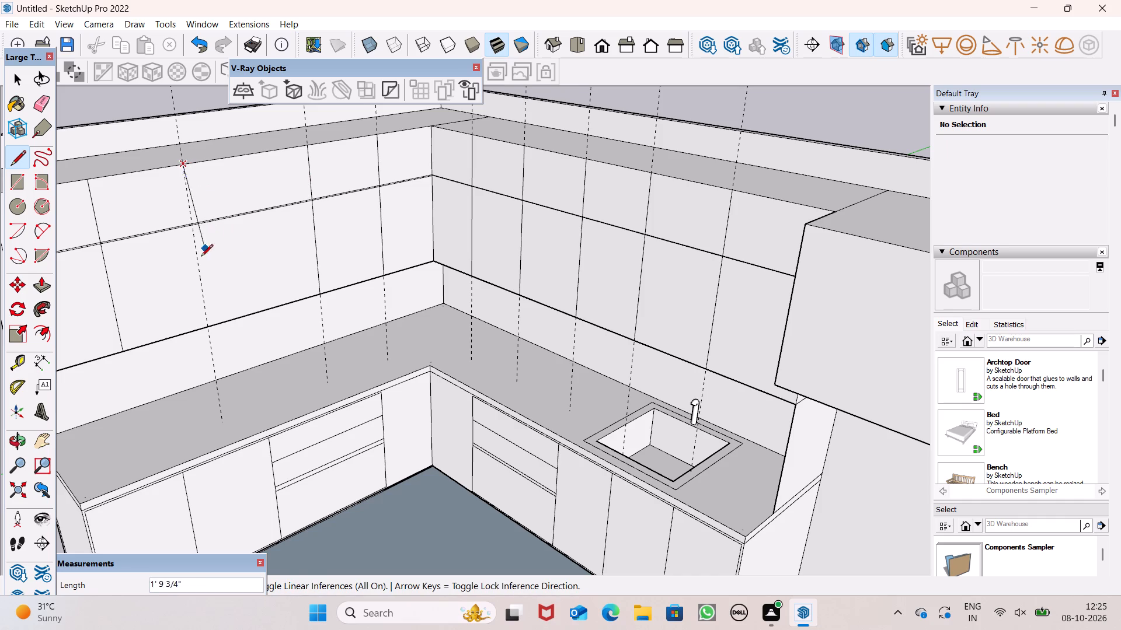
pyautogui.click(206, 325)
# Erase all the vertical guides running through both upper cabinet fronts.
pyautogui.scroll(-5, 364, 147)
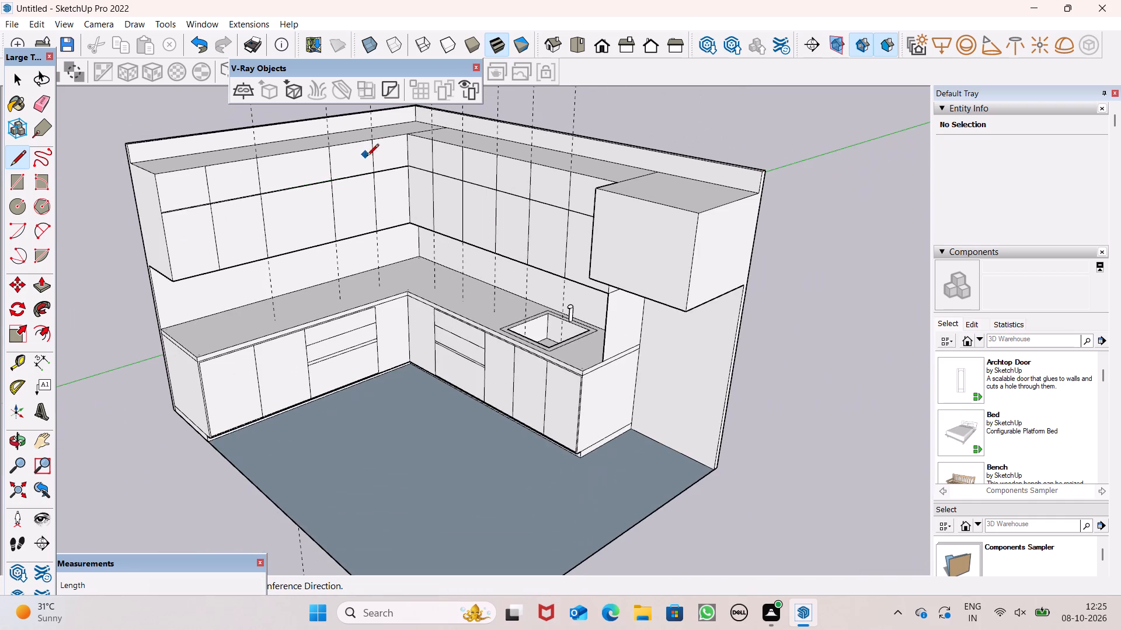
pyautogui.moveTo(368, 212); pyautogui.dragTo(529, 176, button='middle')
pyautogui.scroll(-4, 524, 177)
pyautogui.scroll(-3, 506, 237)
pyautogui.scroll(1, 503, 243)
pyautogui.scroll(-1, 502, 244)
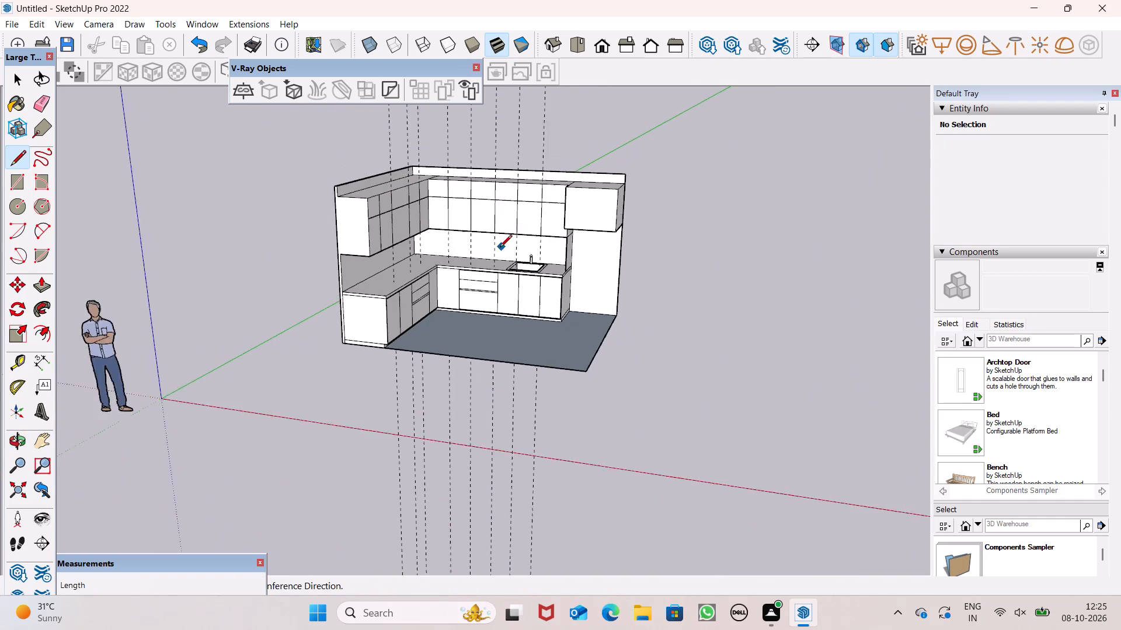
pyautogui.scroll(-5, 500, 248)
pyautogui.scroll(-2, 706, 184)
pyautogui.scroll(2, 699, 149)
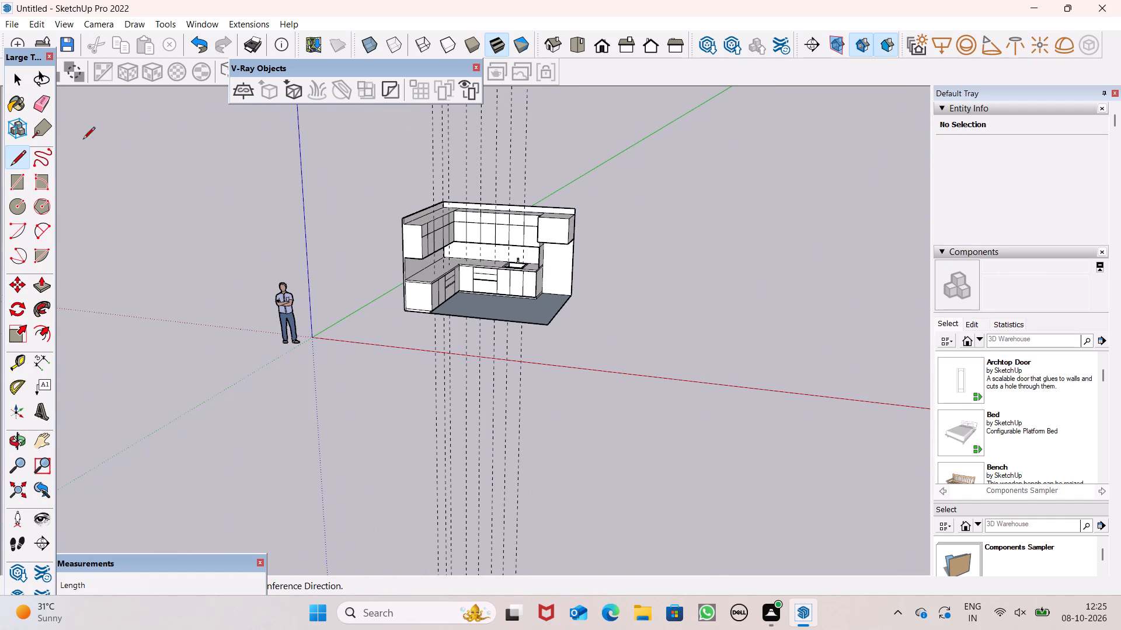
pyautogui.click(30, 102)
pyautogui.moveTo(522, 116); pyautogui.dragTo(403, 116)
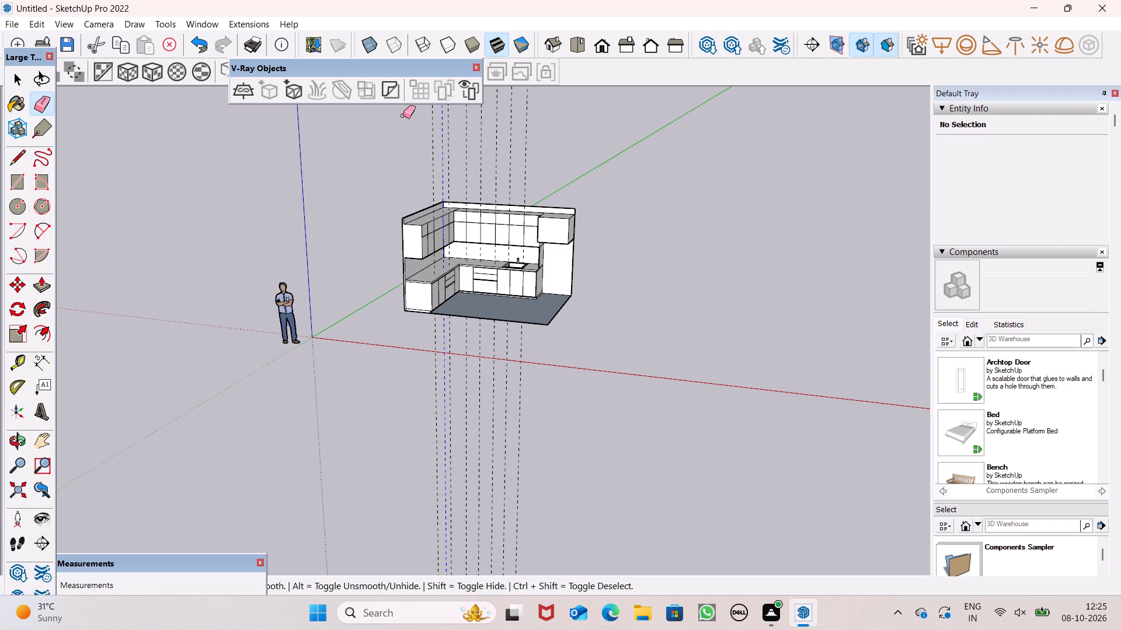
pyautogui.moveTo(403, 116); pyautogui.dragTo(433, 149)
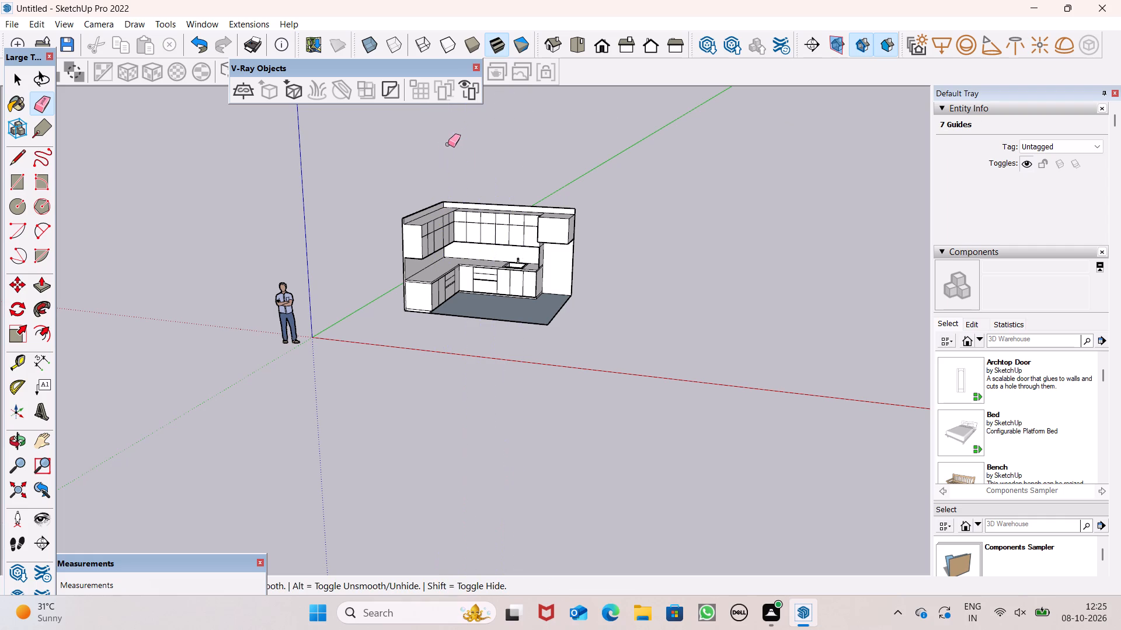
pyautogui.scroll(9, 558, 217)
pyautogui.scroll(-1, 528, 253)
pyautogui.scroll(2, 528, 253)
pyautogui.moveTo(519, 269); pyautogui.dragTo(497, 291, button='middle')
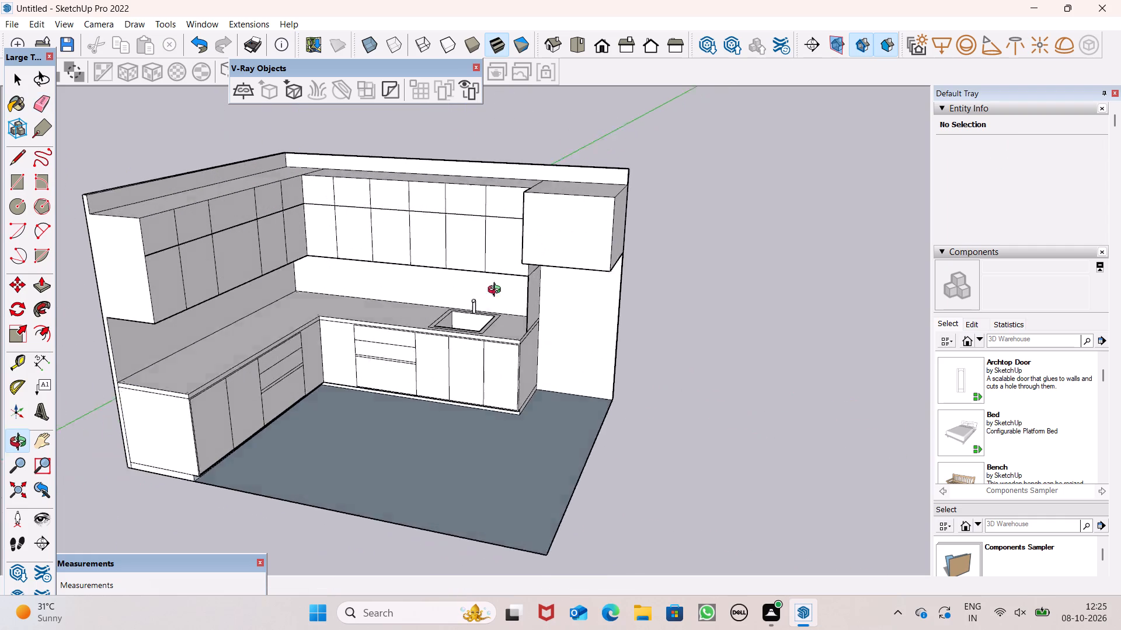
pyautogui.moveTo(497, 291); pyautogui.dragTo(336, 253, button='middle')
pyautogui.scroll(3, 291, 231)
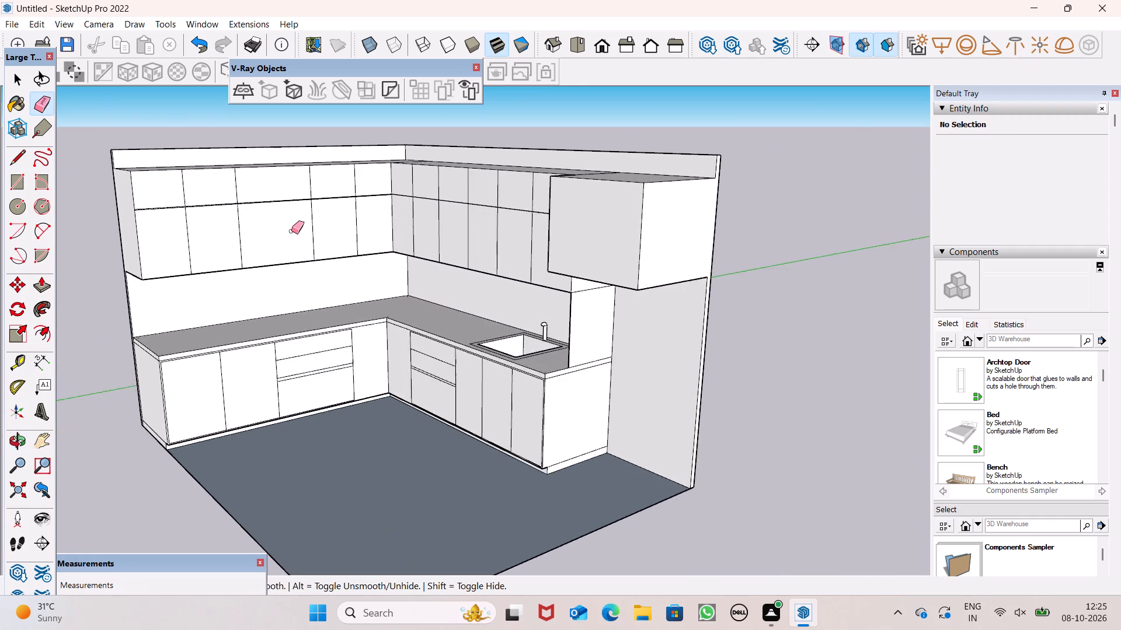
# Pull the corner segments of the thin horizontal strip on both upper cabinet fronts out about 1/16".
pyautogui.scroll(1, 291, 231)
pyautogui.scroll(1, 583, 177)
pyautogui.scroll(3, 431, 193)
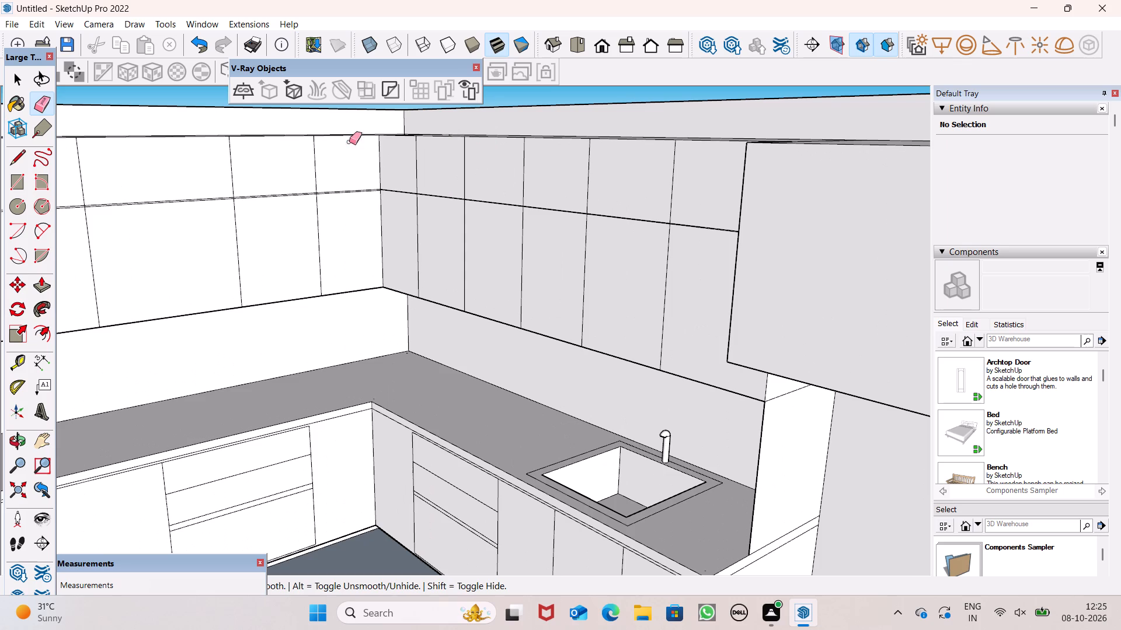
pyautogui.moveTo(40, 292); pyautogui.dragTo(50, 283)
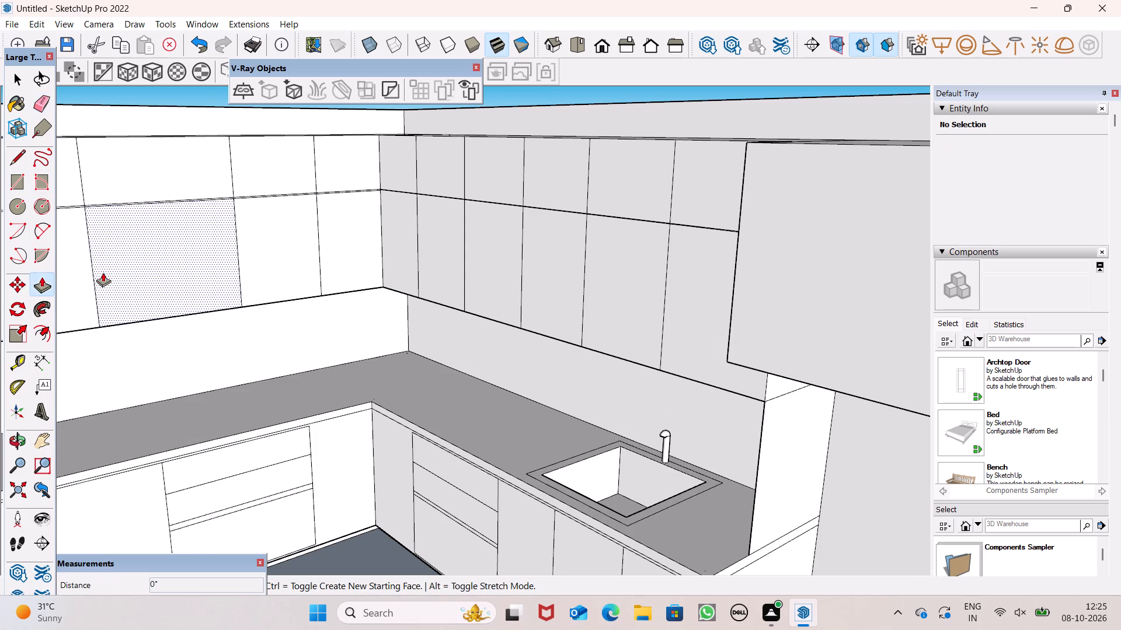
pyautogui.scroll(3, 532, 152)
pyautogui.scroll(12, 325, 187)
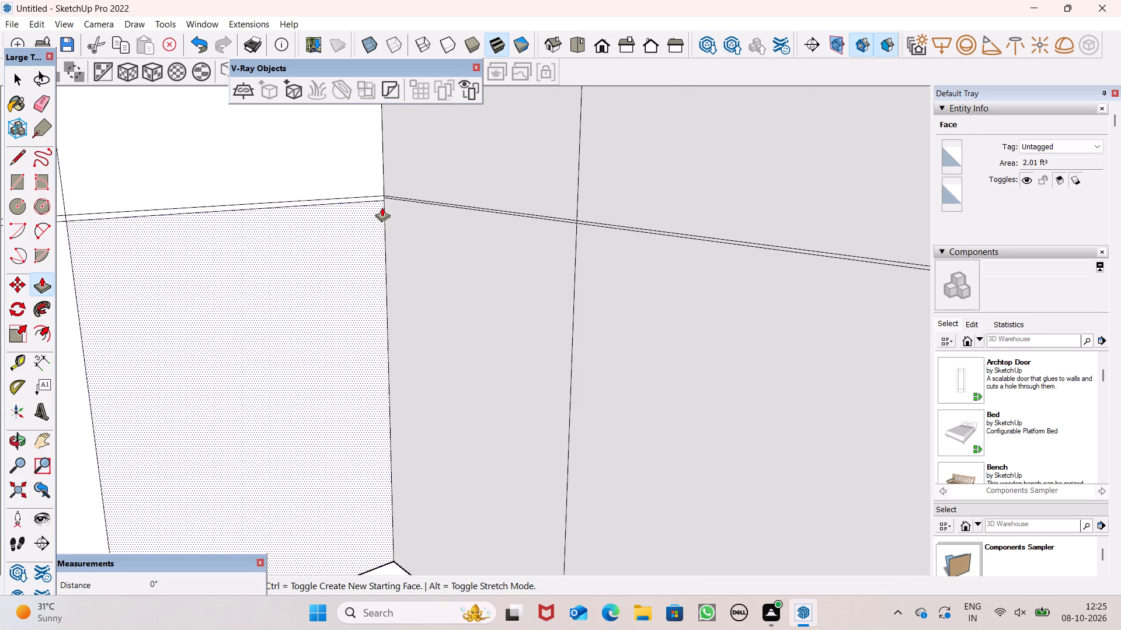
pyautogui.scroll(12, 382, 207)
pyautogui.moveTo(346, 183); pyautogui.dragTo(347, 190)
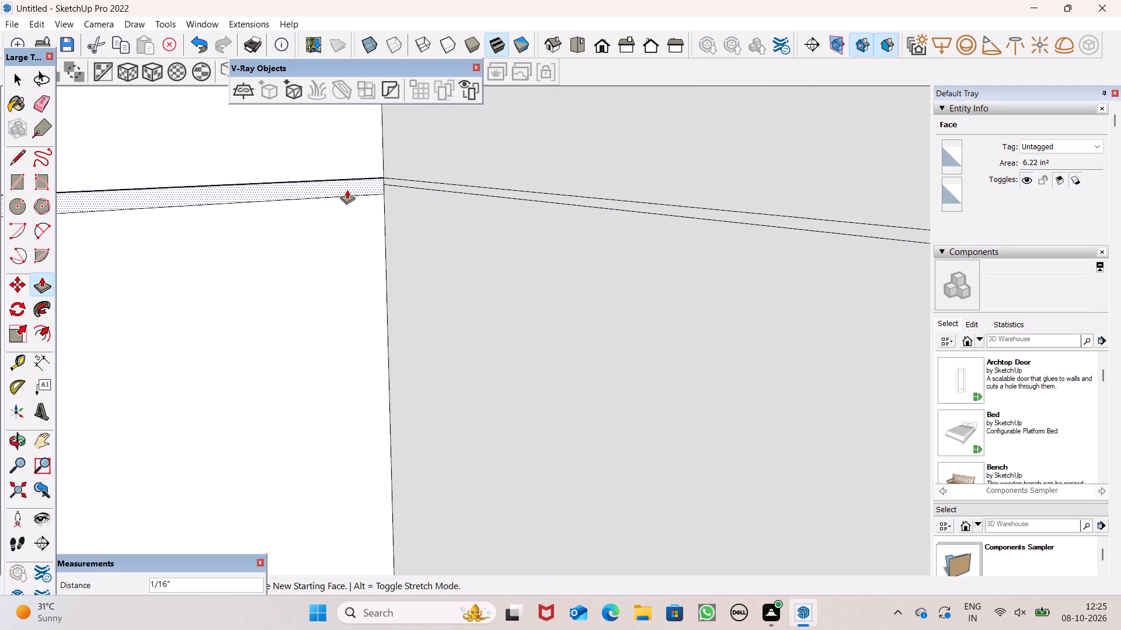
pyautogui.moveTo(347, 190); pyautogui.dragTo(353, 191)
pyautogui.click(494, 190)
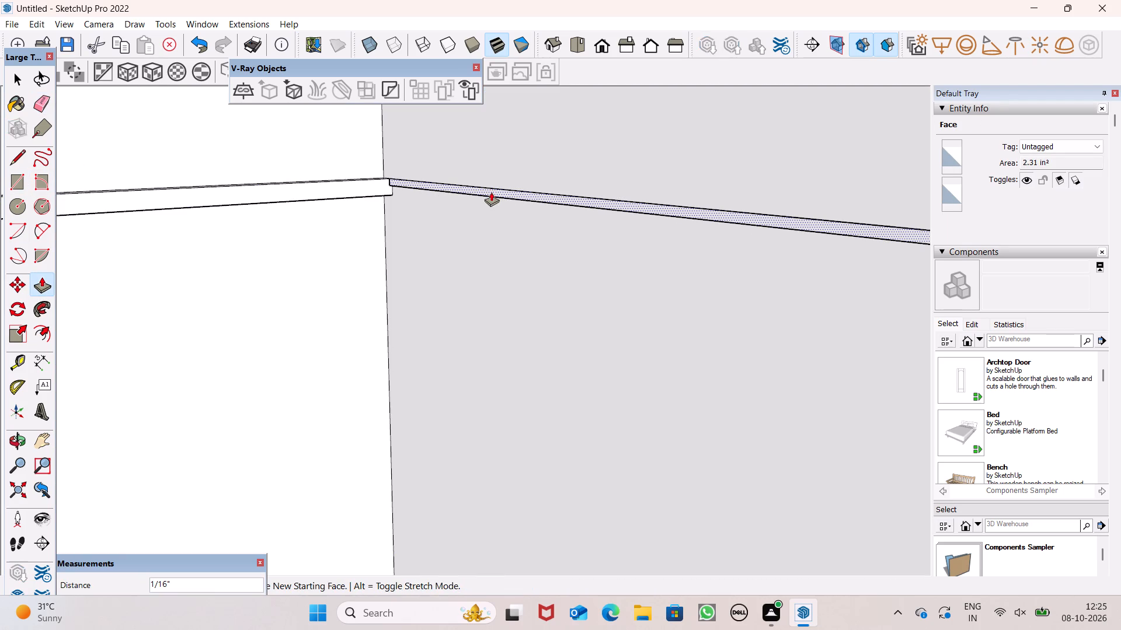
# Pull the underside of the sink-side upper cabinet's raised corner strip down about 3/16", level with the adjoining strip.
pyautogui.moveTo(473, 221); pyautogui.dragTo(485, 121, button='middle')
pyautogui.scroll(1, 485, 124)
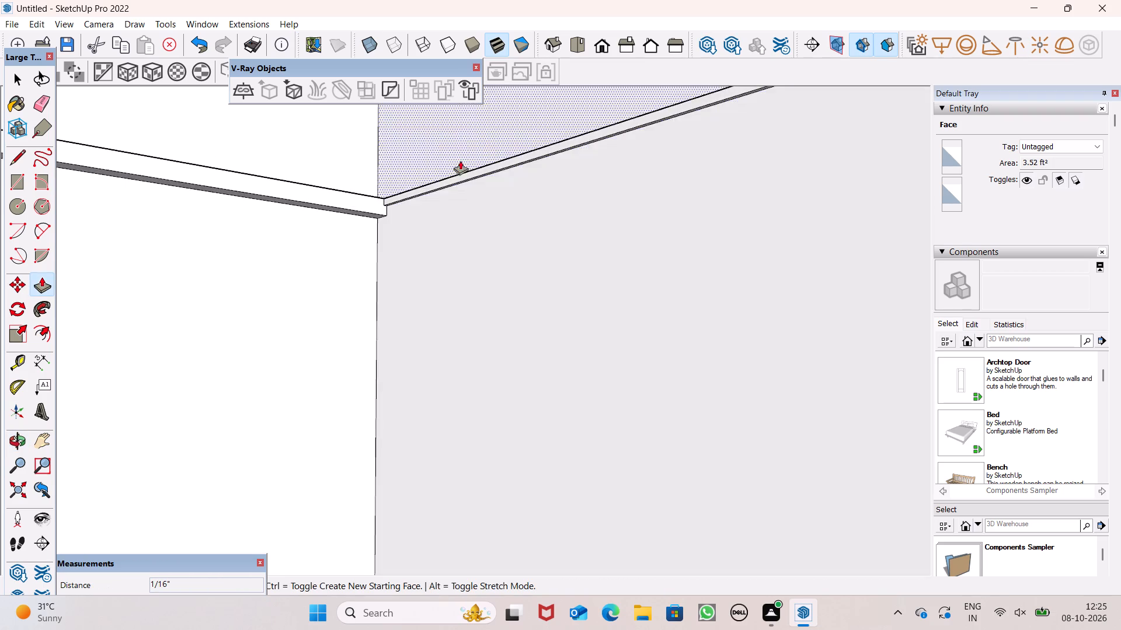
pyautogui.scroll(7, 438, 187)
pyautogui.scroll(1, 371, 211)
pyautogui.scroll(-1, 371, 213)
pyautogui.scroll(12, 371, 215)
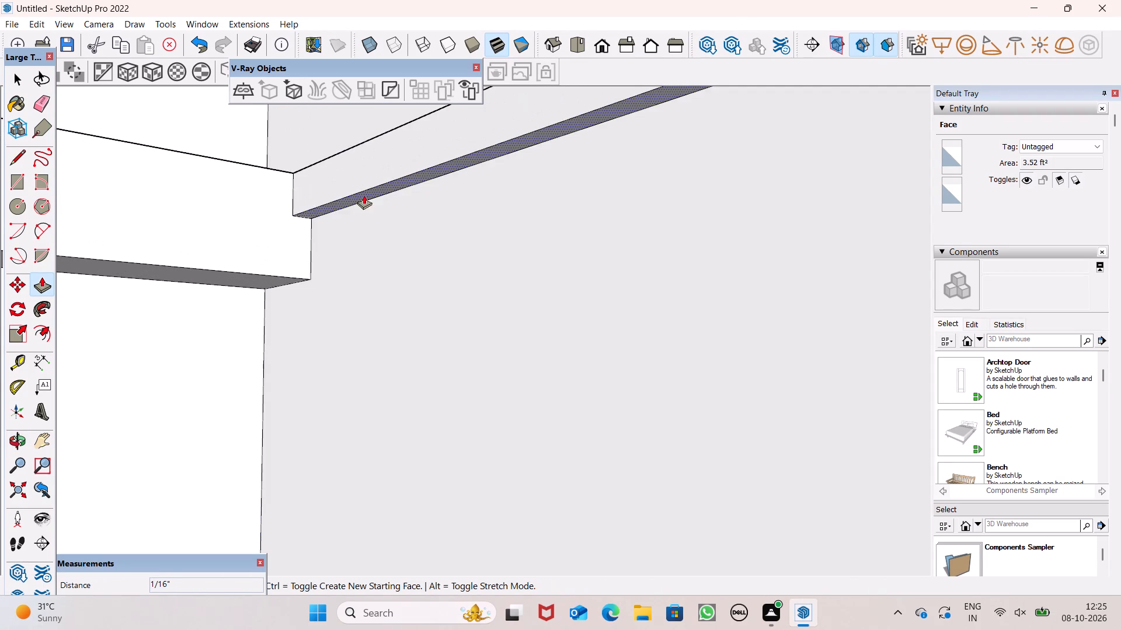
pyautogui.moveTo(364, 195); pyautogui.dragTo(346, 257)
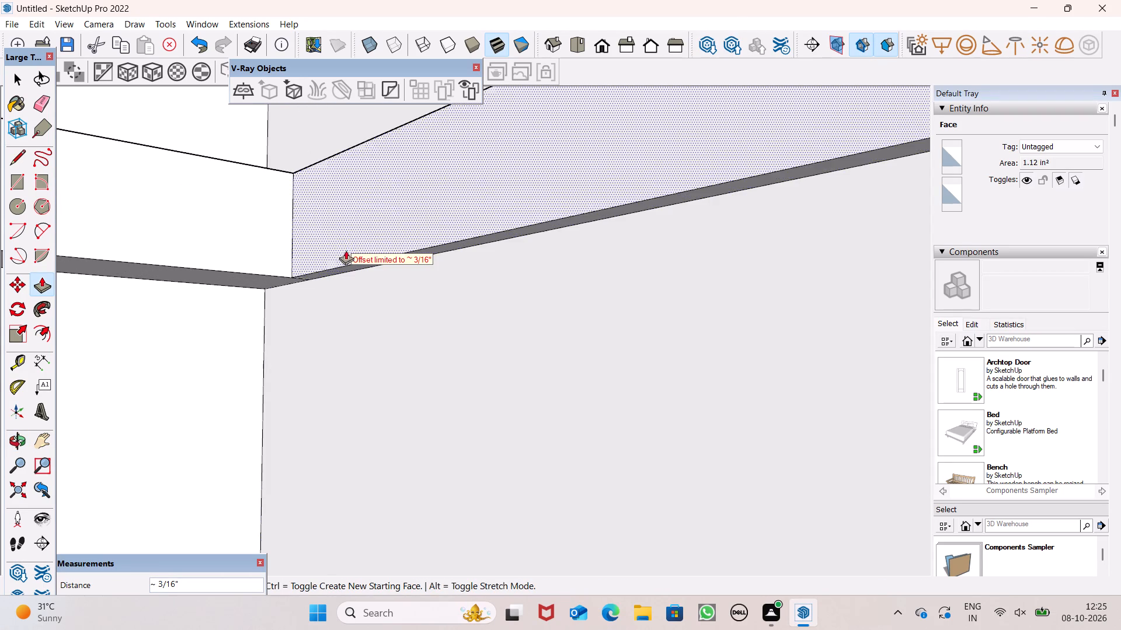
# Pull the front face of the sink-side upper cabinet's corner strip out about 1/16".
pyautogui.scroll(-3, 380, 183)
pyautogui.scroll(1, 380, 184)
pyautogui.scroll(-10, 380, 184)
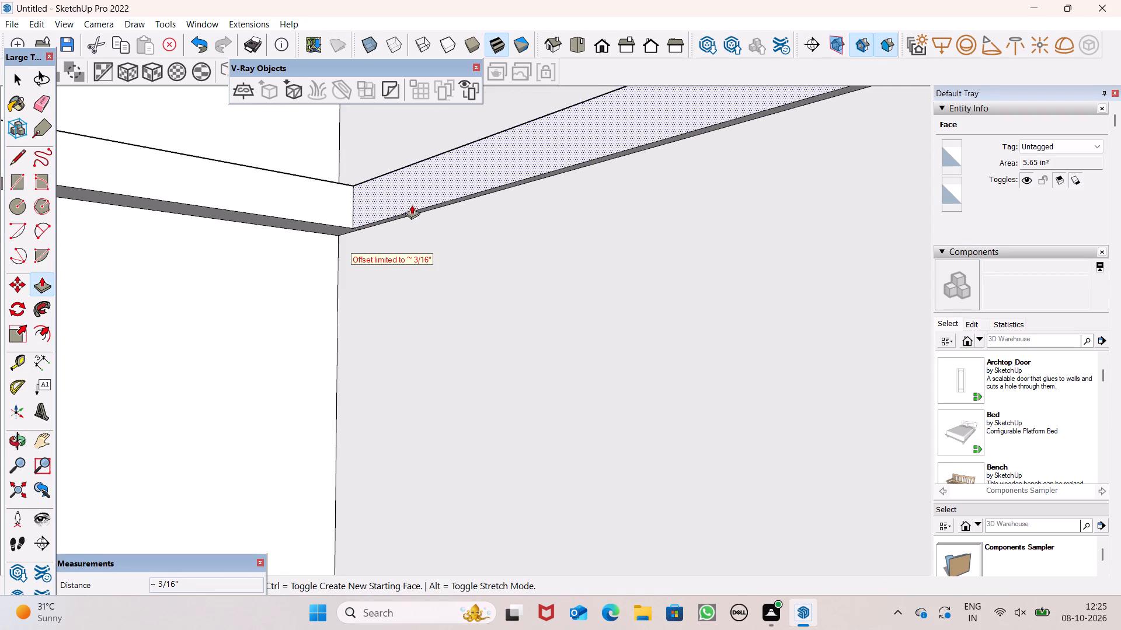
pyautogui.scroll(-5, 428, 184)
pyautogui.click(426, 183)
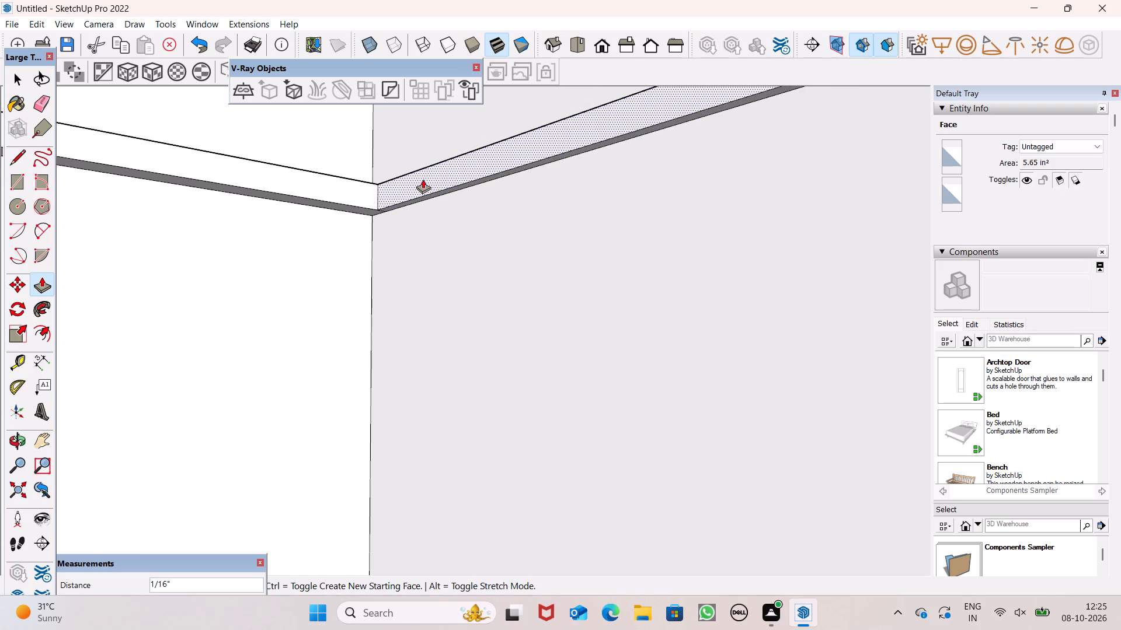
pyautogui.scroll(-8, 433, 177)
pyautogui.scroll(-6, 558, 174)
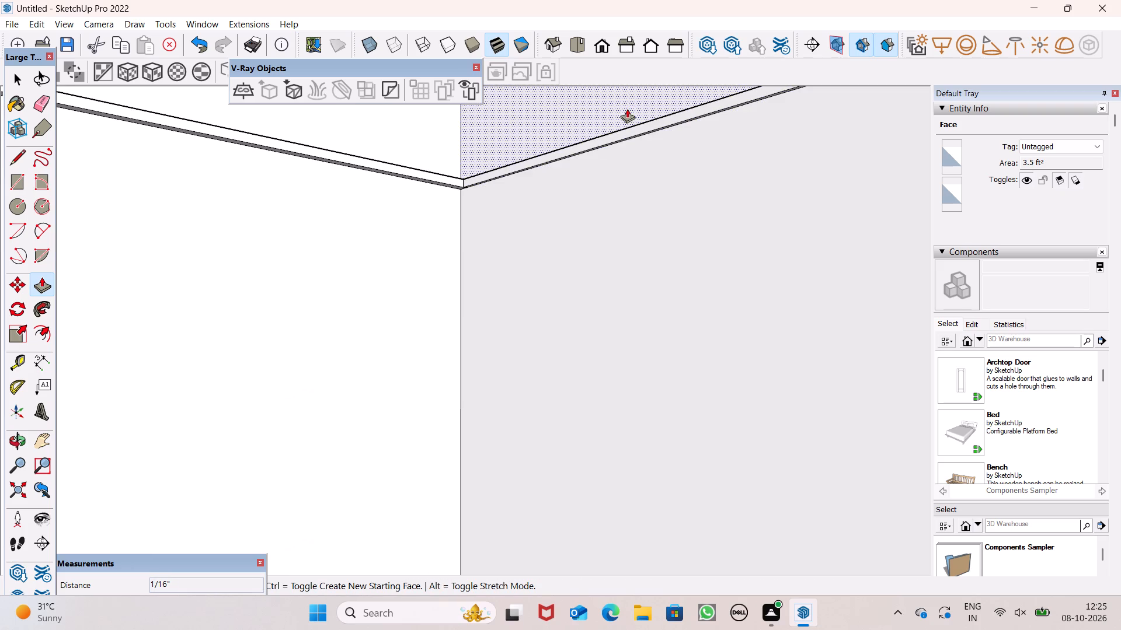
# Switch to the standard front view and examine the whole kitchen from several angles.
pyautogui.click(603, 57)
pyautogui.scroll(-10, 629, 104)
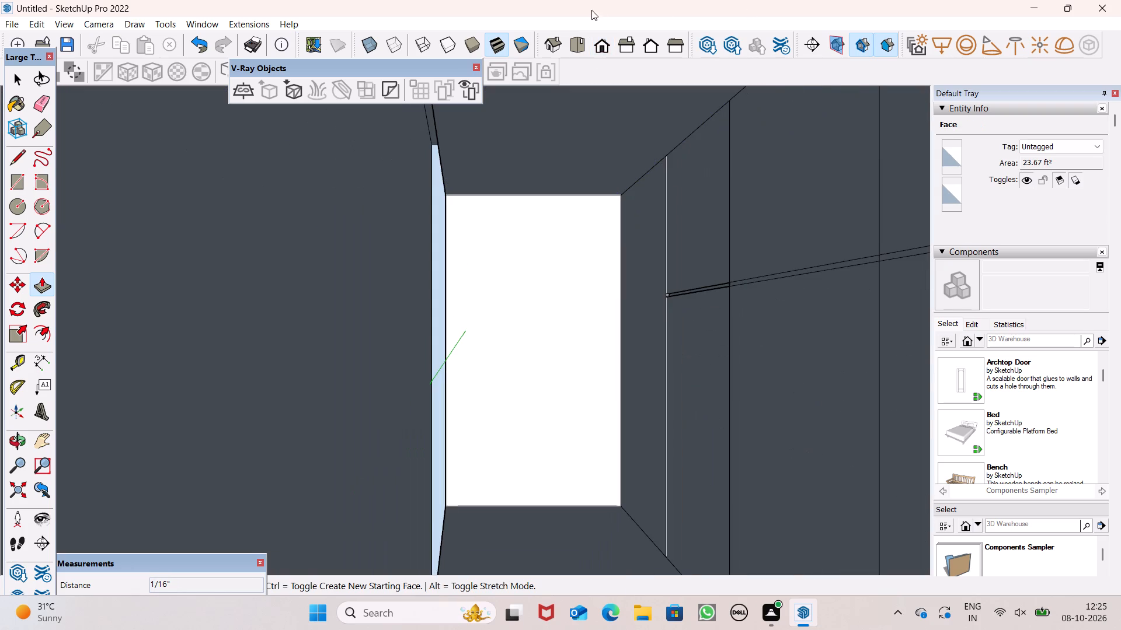
pyautogui.click(603, 42)
pyautogui.scroll(-1, 579, 73)
pyautogui.scroll(-4, 592, 241)
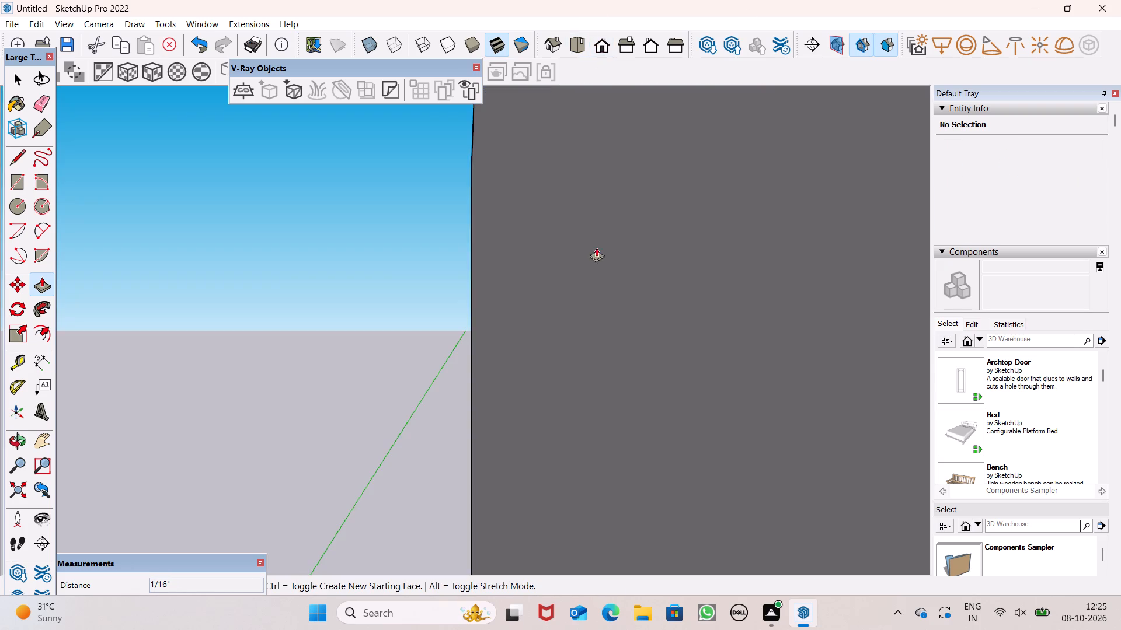
pyautogui.scroll(-7, 596, 247)
pyautogui.scroll(-6, 659, 121)
pyautogui.scroll(-4, 927, 55)
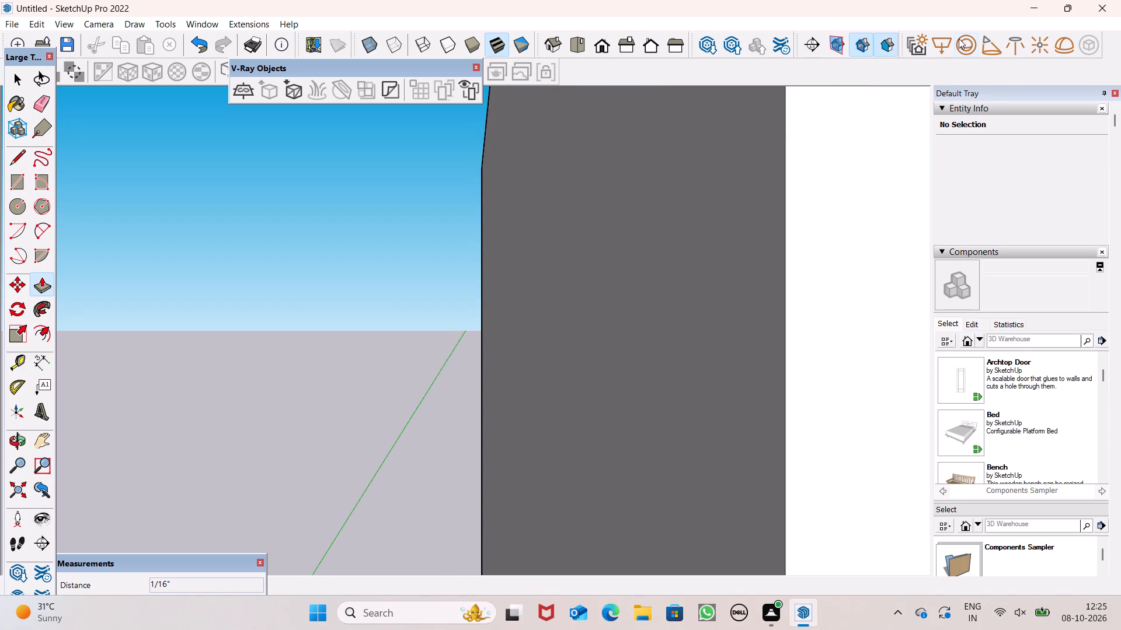
pyautogui.scroll(-5, 1010, 97)
pyautogui.scroll(-1, 537, 196)
pyautogui.scroll(-17, 377, 200)
pyautogui.moveTo(631, 331); pyautogui.dragTo(508, 383, button='middle')
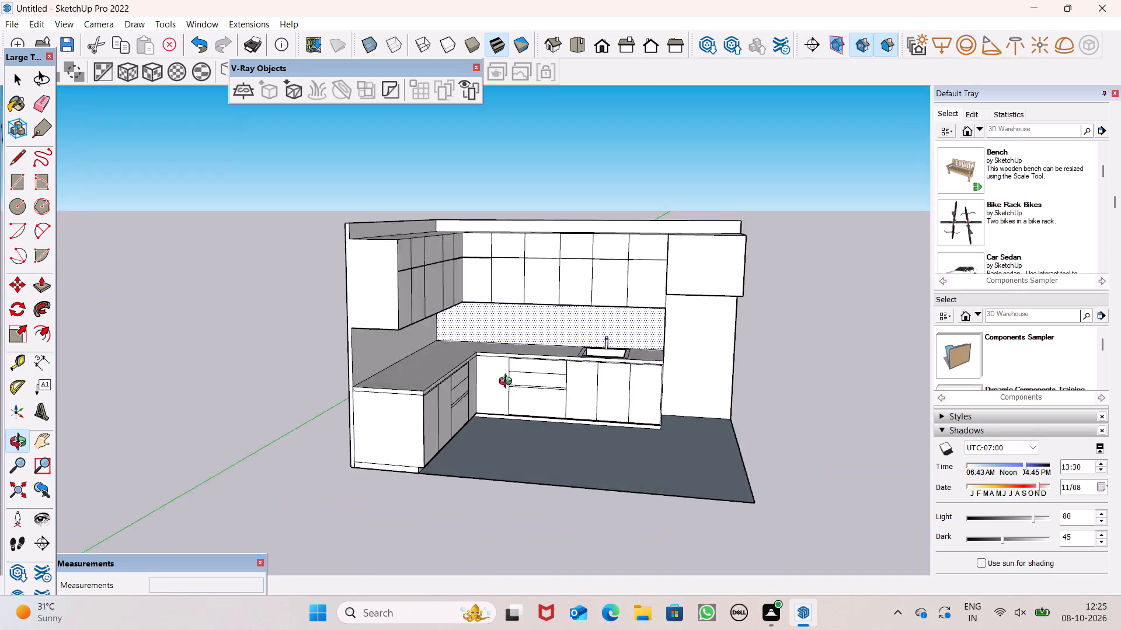
pyautogui.moveTo(508, 383); pyautogui.dragTo(532, 350, button='middle')
pyautogui.scroll(-2, 473, 246)
pyautogui.moveTo(716, 320); pyautogui.dragTo(592, 388, button='middle')
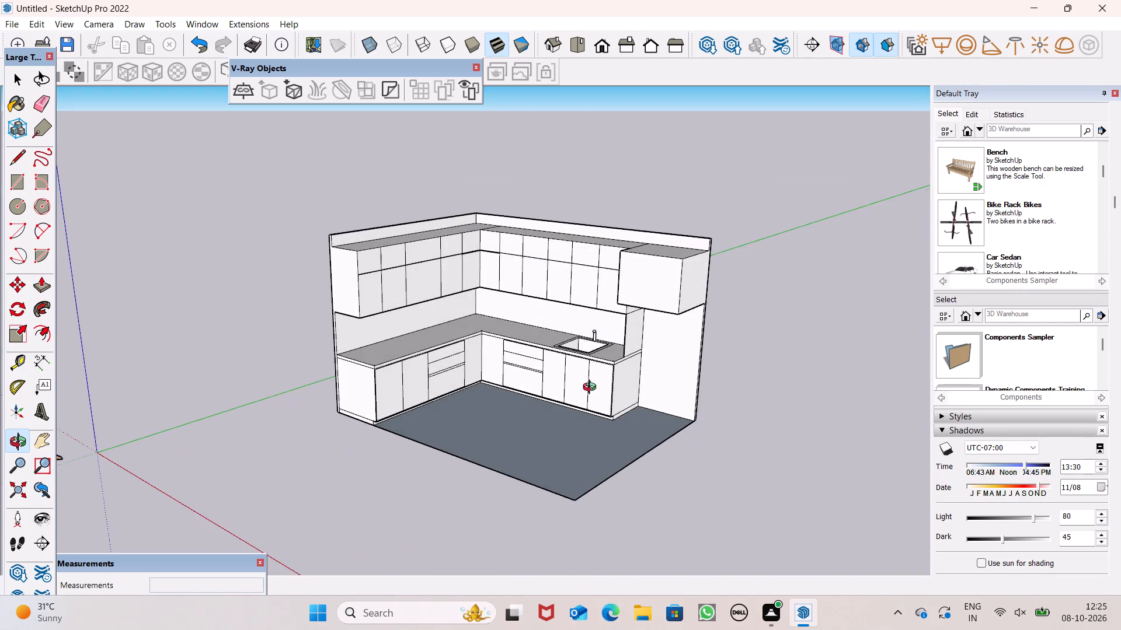
pyautogui.moveTo(592, 388); pyautogui.dragTo(685, 331, button='middle')
pyautogui.scroll(-5, 697, 284)
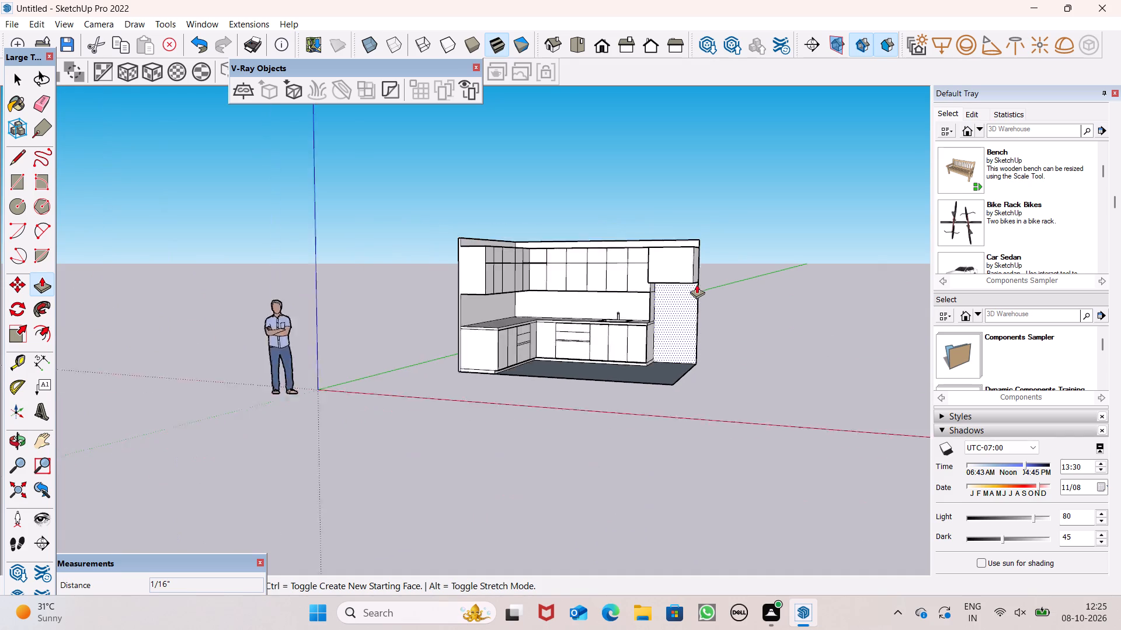
pyautogui.scroll(8, 725, 337)
pyautogui.scroll(-5, 618, 319)
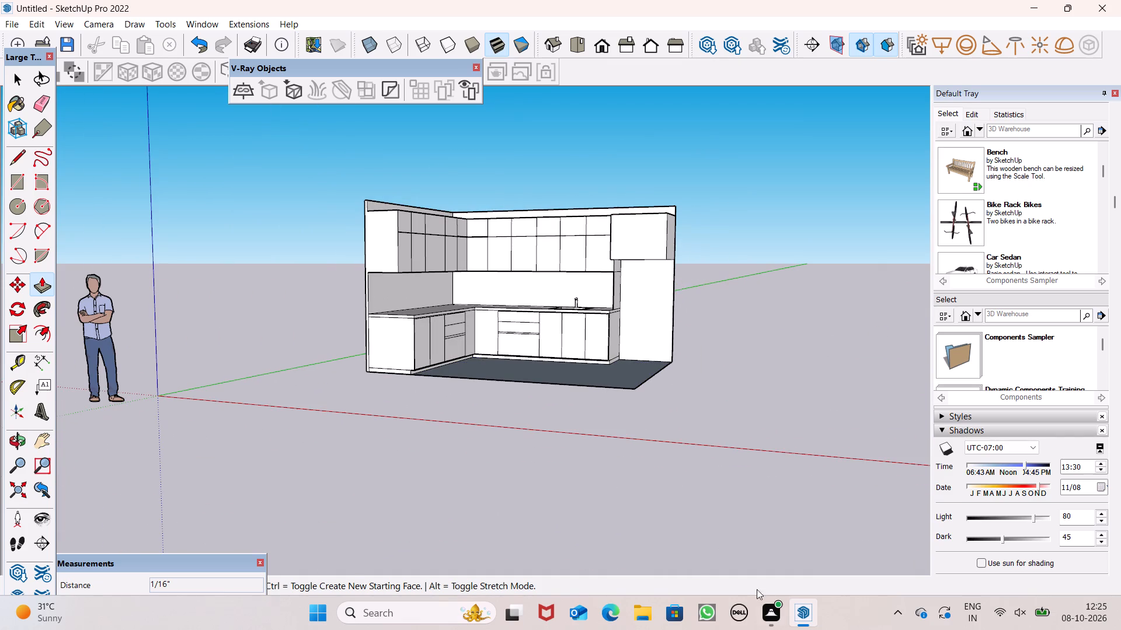
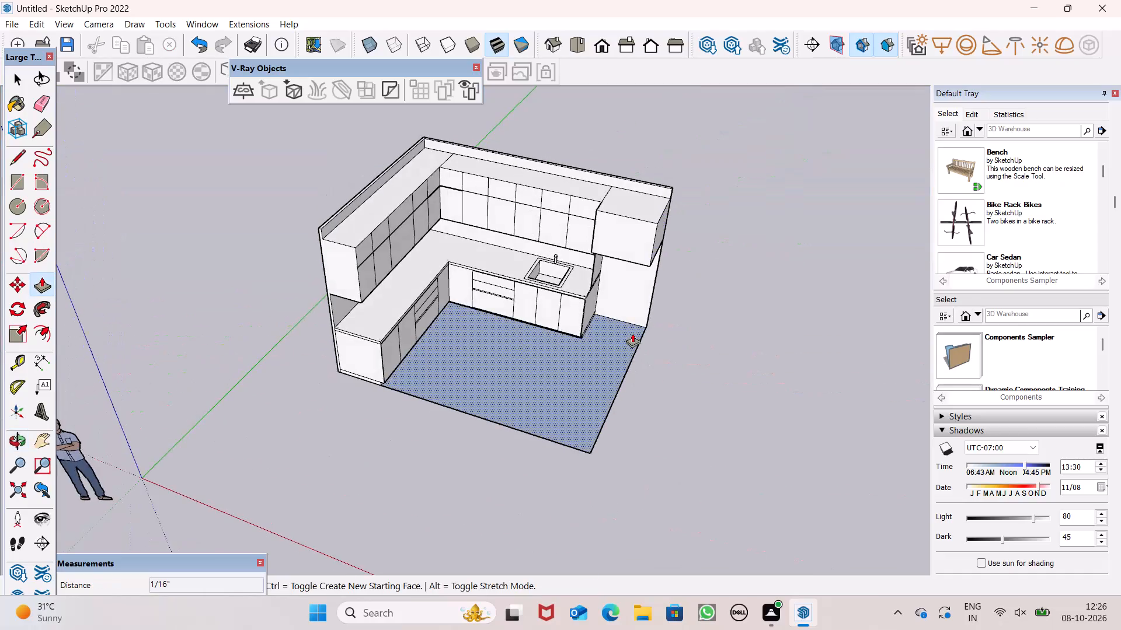
# Draw two lines across the underside of the upper cabinet opposite the sink side, from the wide middle door's edges to the wall.
pyautogui.scroll(-2, 632, 333)
pyautogui.scroll(5, 803, 306)
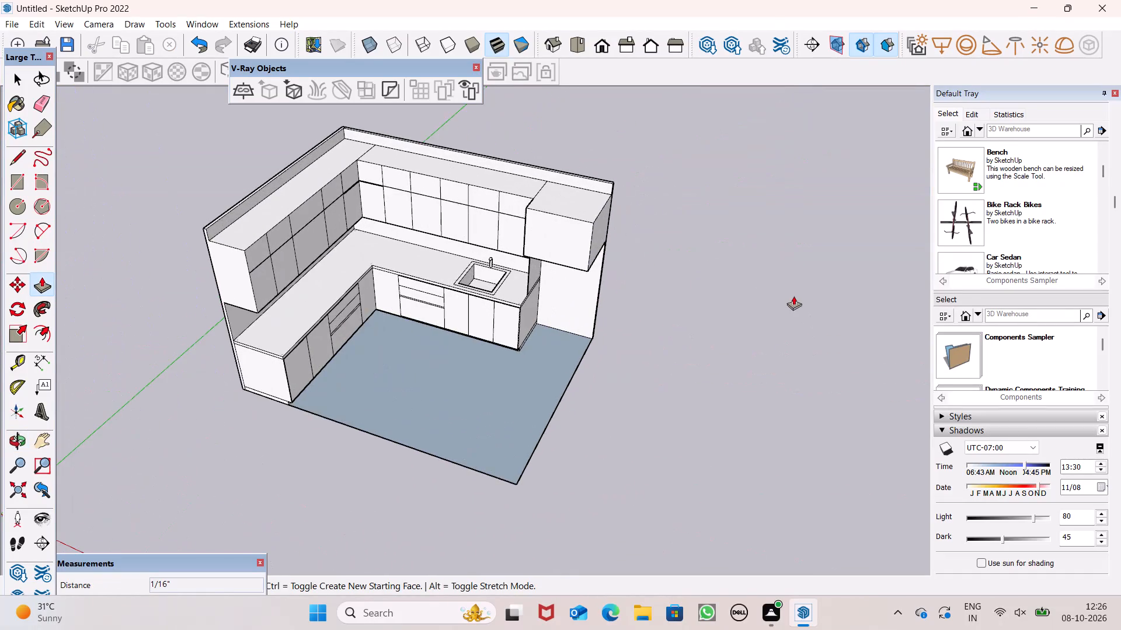
pyautogui.scroll(-2, 468, 249)
pyautogui.moveTo(474, 259); pyautogui.dragTo(243, 38, button='middle')
pyautogui.scroll(1, 312, 184)
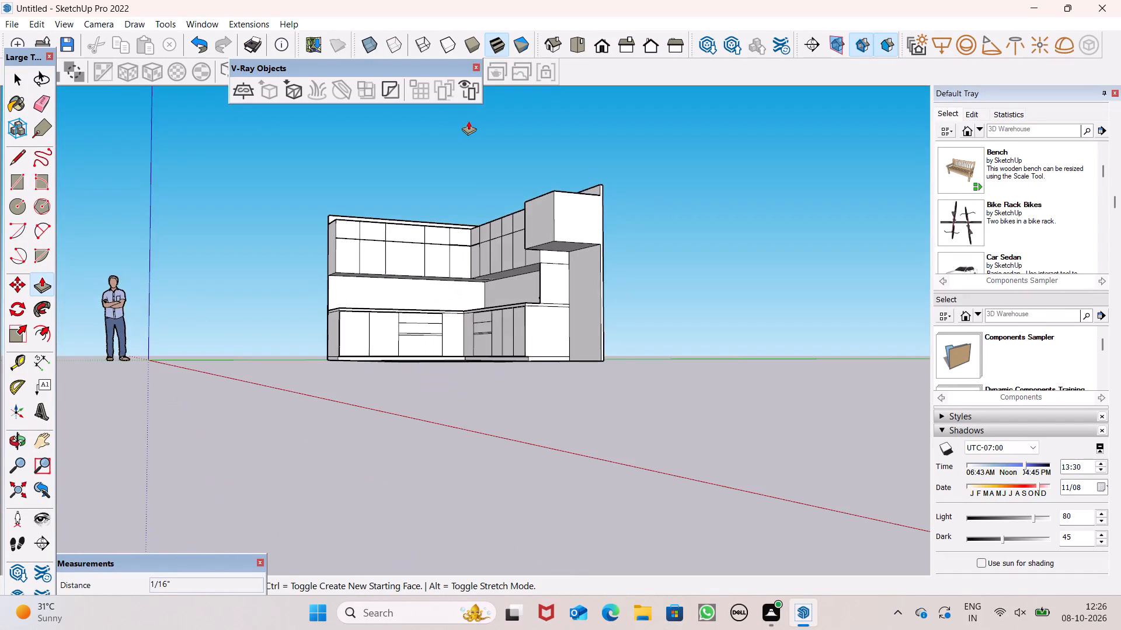
pyautogui.scroll(6, 458, 238)
pyautogui.moveTo(388, 276); pyautogui.dragTo(307, 219, button='middle')
pyautogui.scroll(1, 325, 199)
pyautogui.scroll(1, 431, 325)
pyautogui.scroll(-1, 431, 325)
pyautogui.scroll(2, 431, 325)
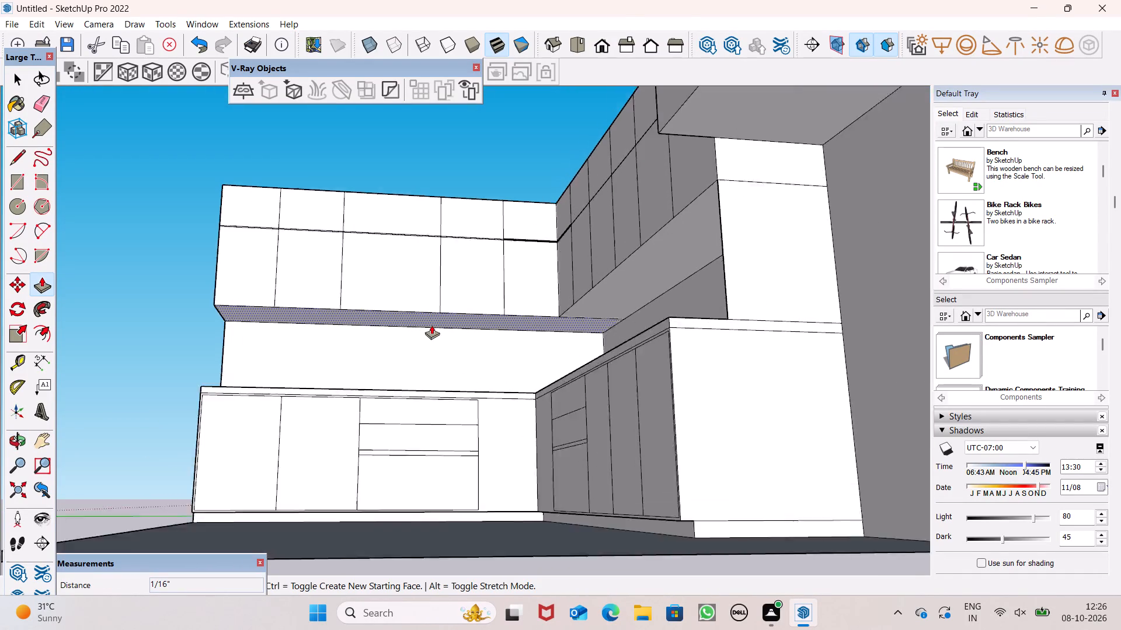
pyautogui.scroll(4, 431, 325)
pyautogui.moveTo(424, 328); pyautogui.dragTo(423, 297, button='middle')
pyautogui.scroll(6, 420, 296)
pyautogui.click(15, 156)
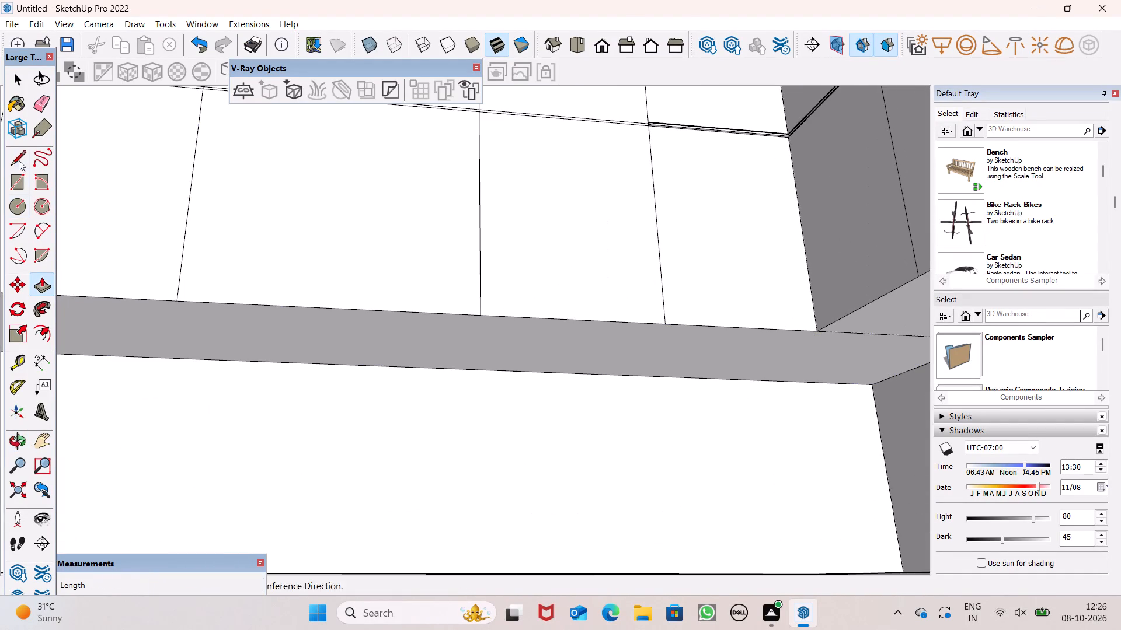
pyautogui.moveTo(183, 300); pyautogui.dragTo(183, 306)
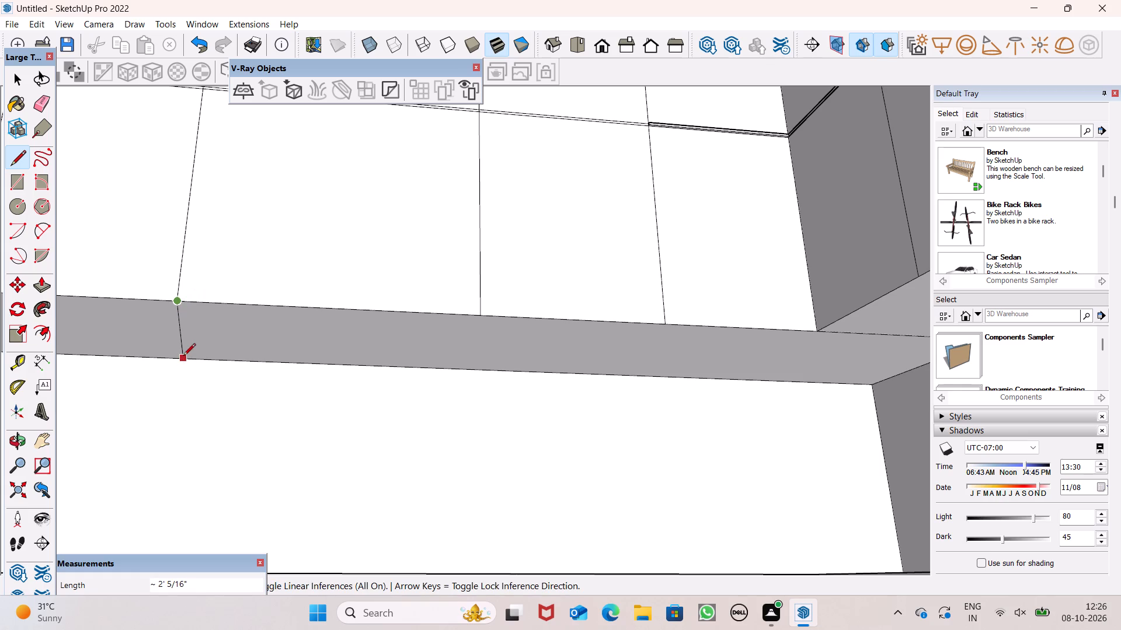
pyautogui.click(183, 356)
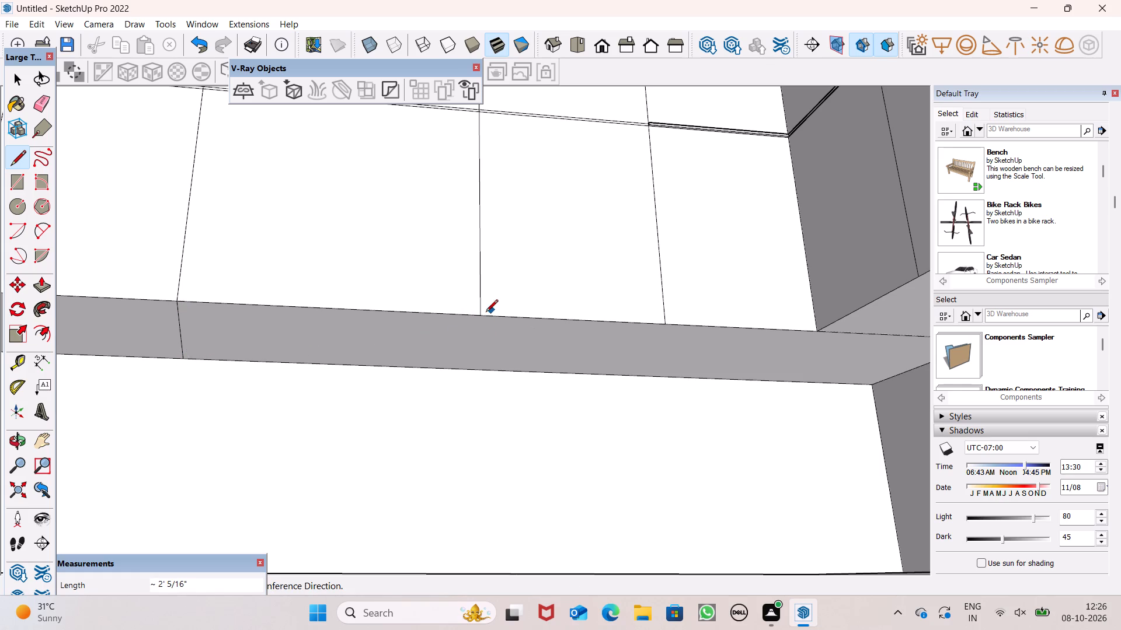
pyautogui.click(485, 314)
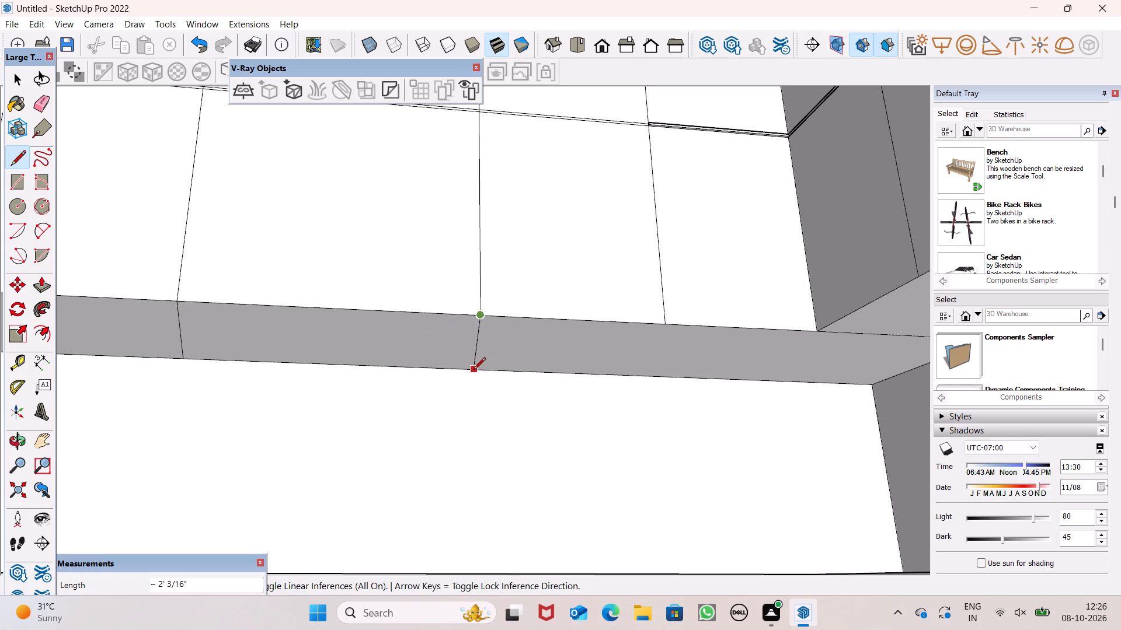
pyautogui.scroll(6, 470, 376)
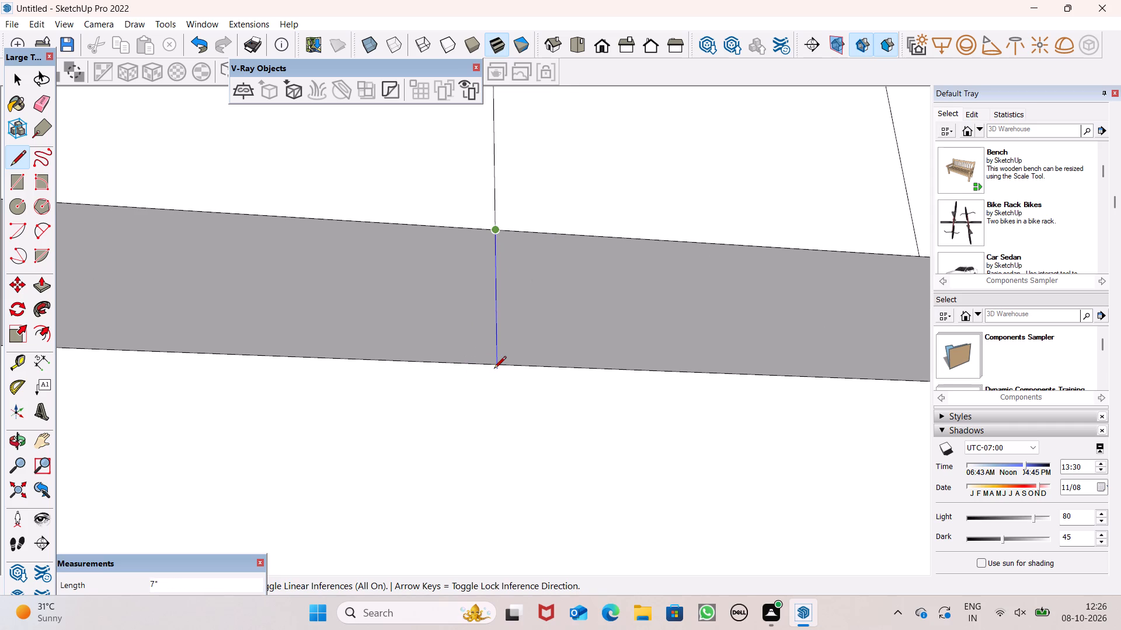
pyautogui.click(495, 369)
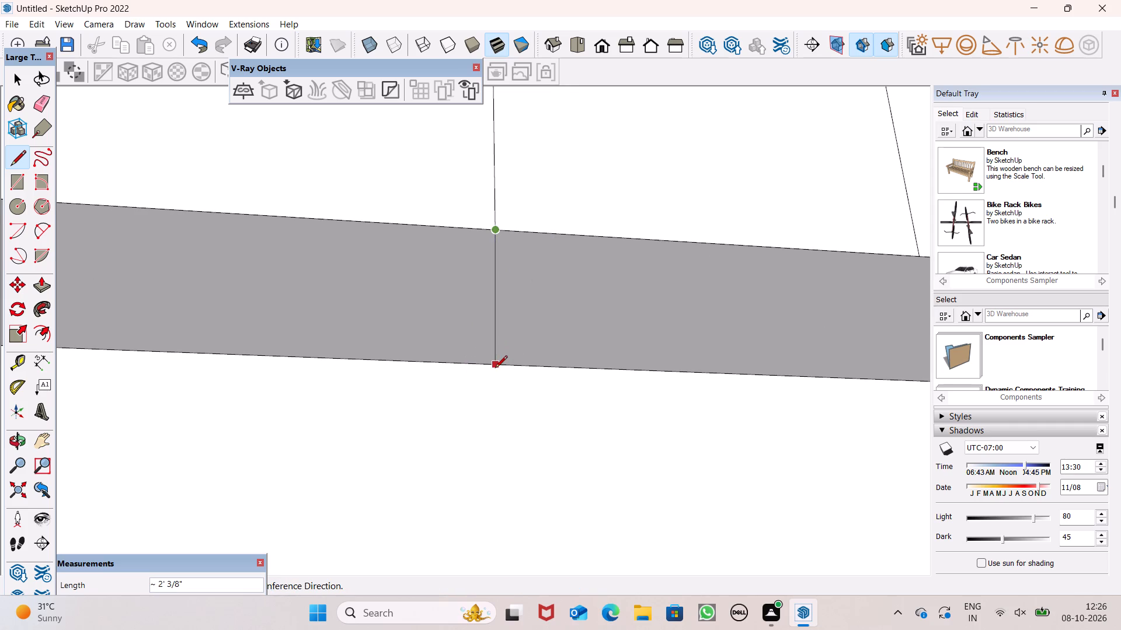
# Erase the skewed line at the middle door's outer edge on the cabinet underside and redraw it 2' long, straight to the wall.
pyautogui.scroll(-14, 596, 272)
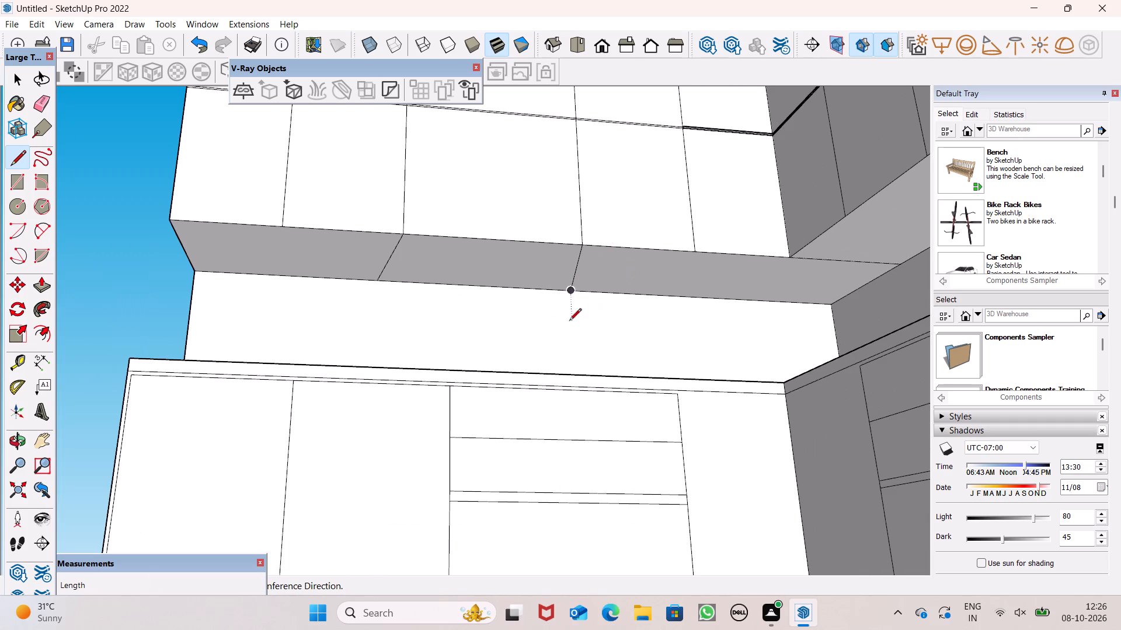
pyautogui.scroll(1, 401, 250)
pyautogui.click(41, 97)
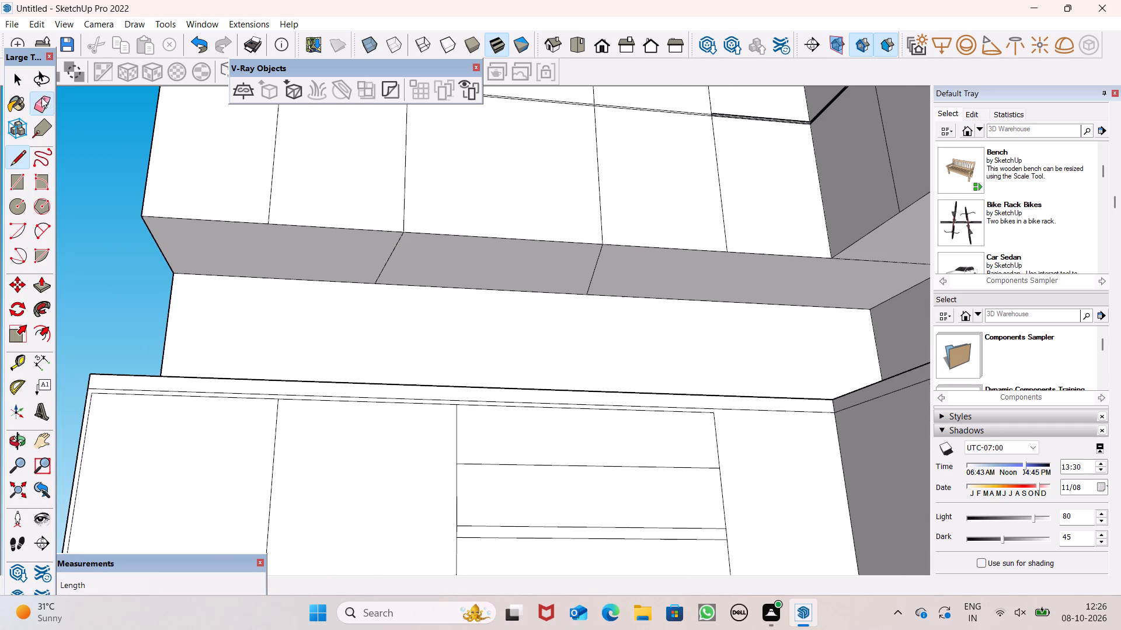
pyautogui.moveTo(388, 246); pyautogui.dragTo(402, 246)
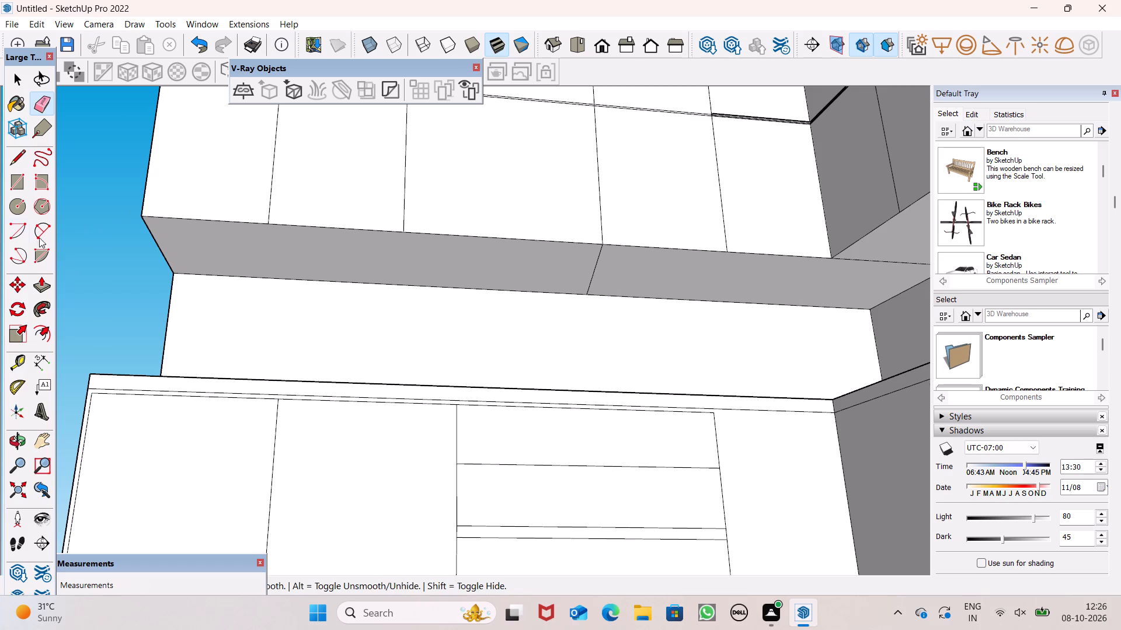
pyautogui.click(18, 161)
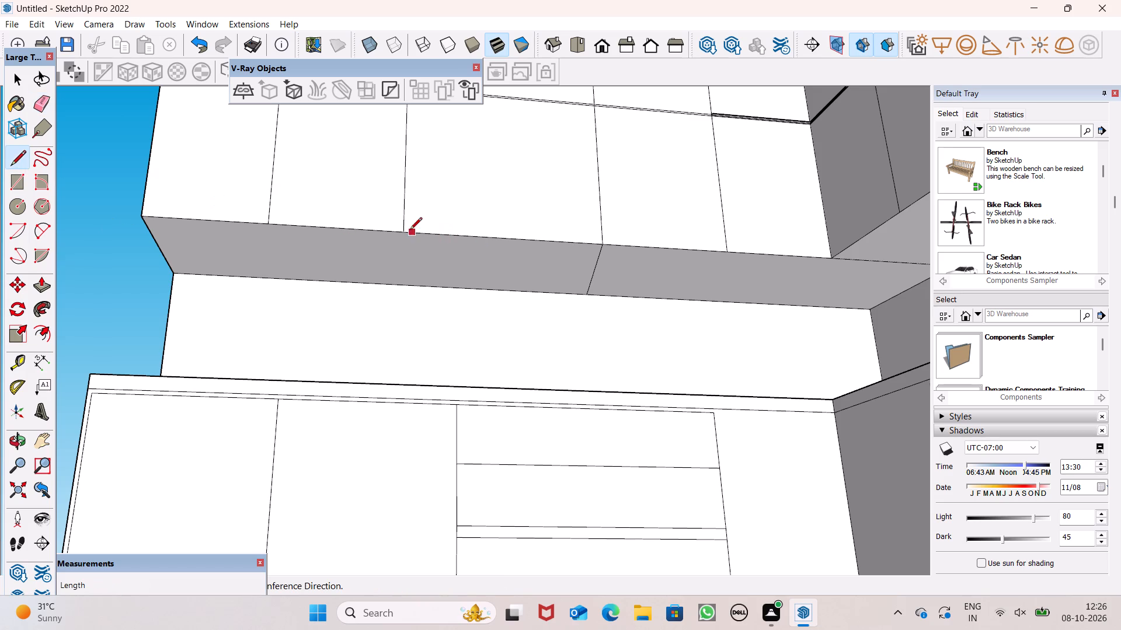
pyautogui.click(409, 230)
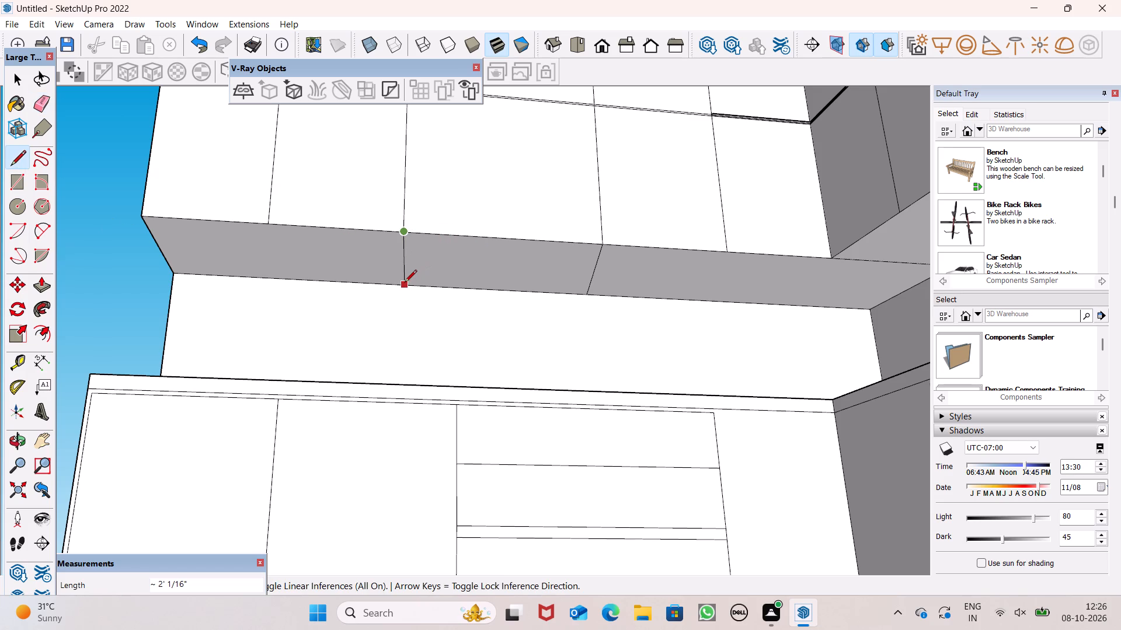
pyautogui.click(392, 284)
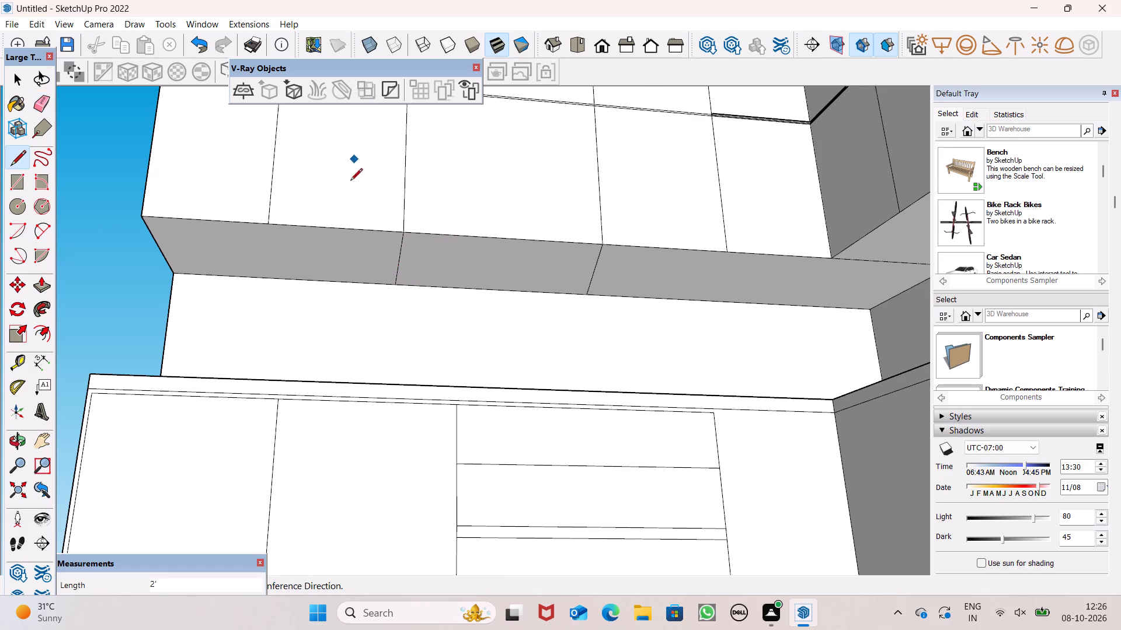
# Push the underside section below the wide middle door up about 1' 3 3/16", and about 1' 1/4" more to the horizontal trim strip.
pyautogui.scroll(-2, 350, 185)
pyautogui.moveTo(487, 327); pyautogui.dragTo(469, 403, button='middle')
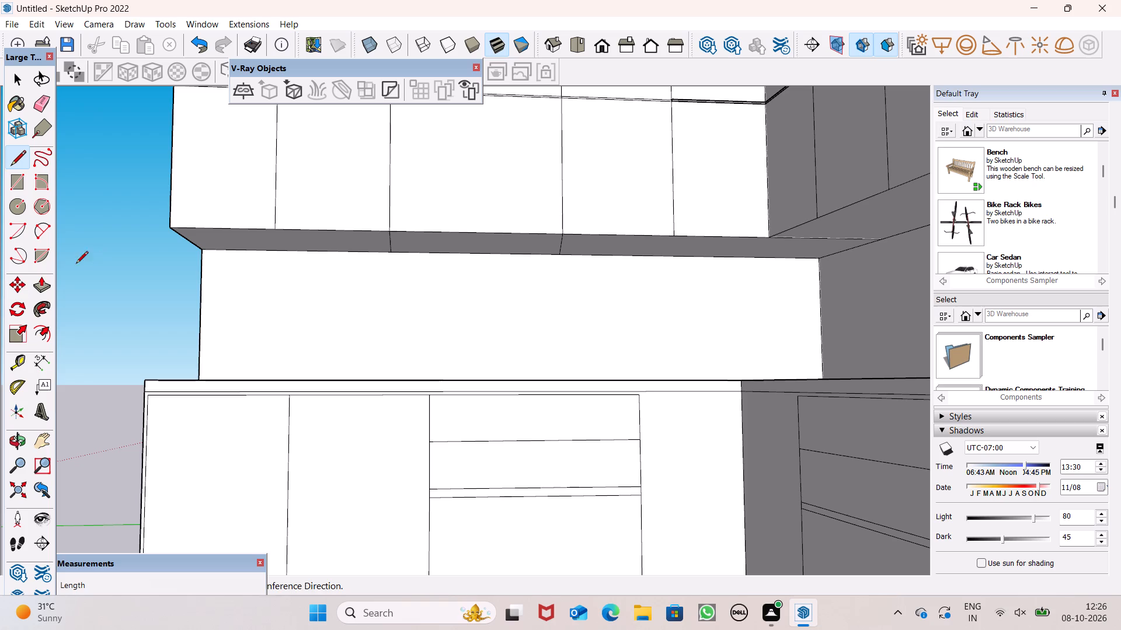
pyautogui.moveTo(37, 282); pyautogui.dragTo(48, 281)
pyautogui.moveTo(720, 233); pyautogui.dragTo(715, 95, button='middle')
pyautogui.scroll(1, 715, 95)
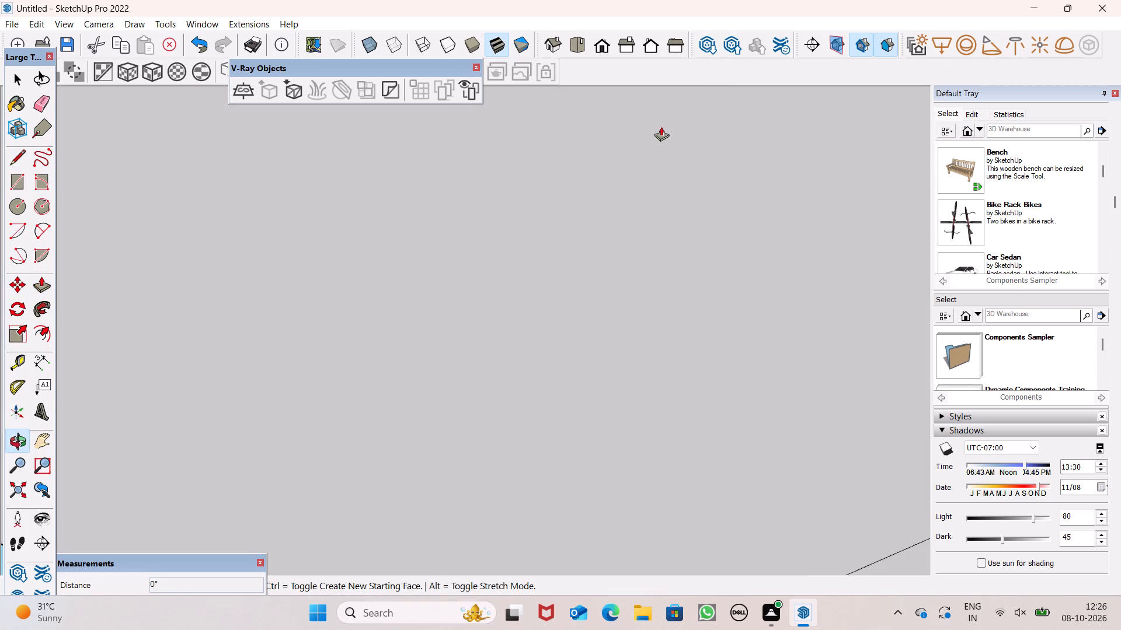
pyautogui.scroll(-2, 662, 131)
pyautogui.moveTo(678, 163); pyautogui.dragTo(725, 383, button='middle')
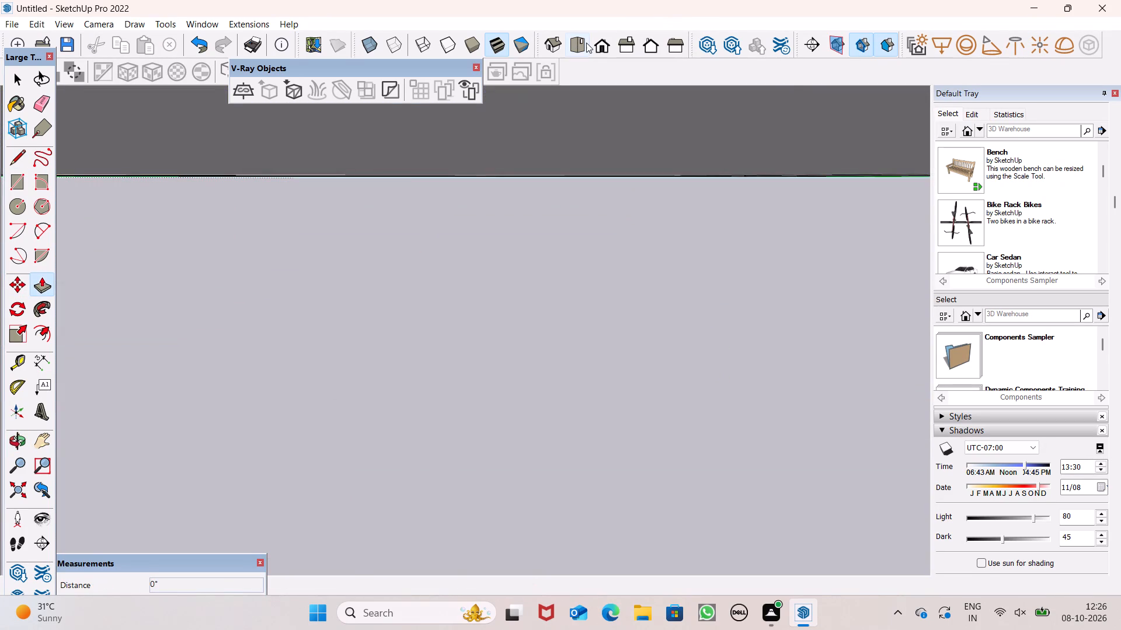
pyautogui.click(586, 43)
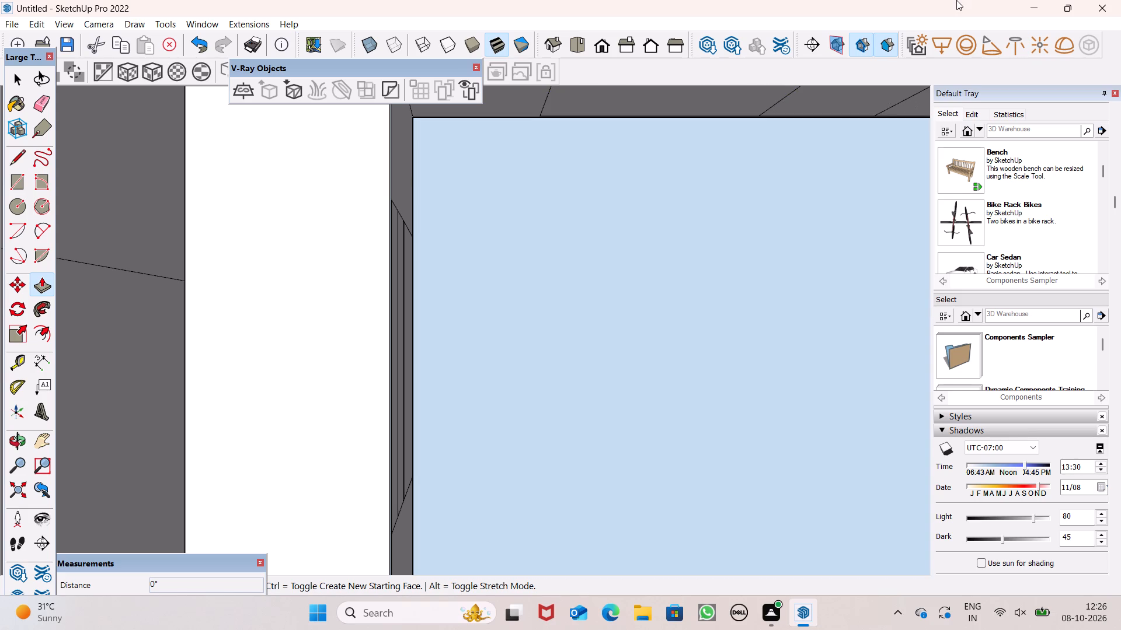
pyautogui.scroll(-9, 678, 202)
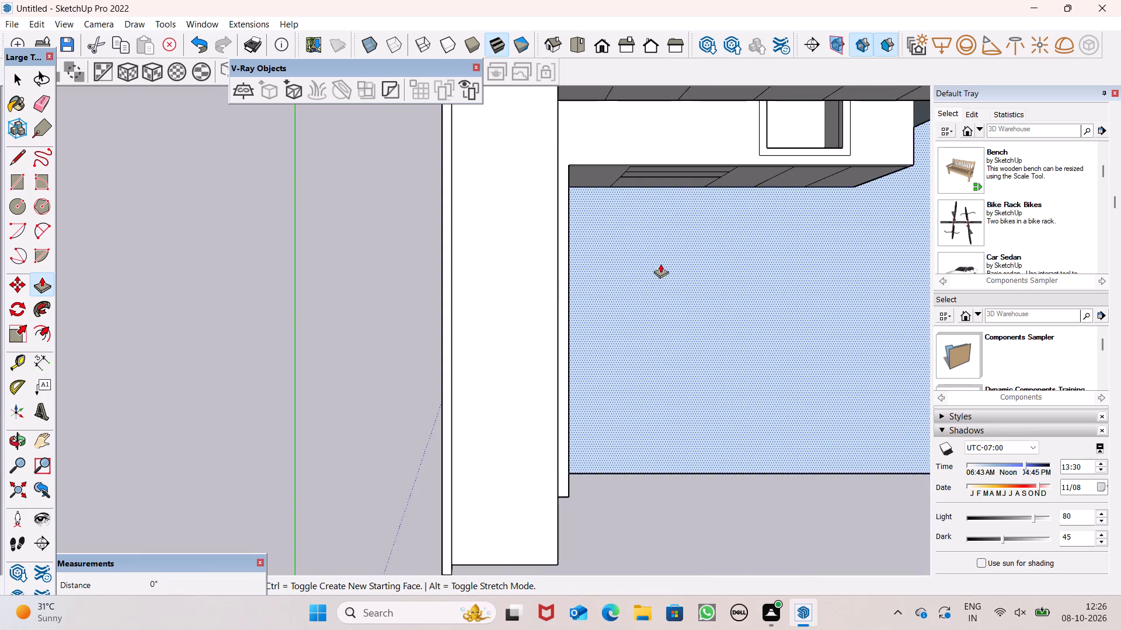
pyautogui.scroll(-4, 622, 285)
pyautogui.moveTo(715, 263); pyautogui.dragTo(315, 47, button='middle')
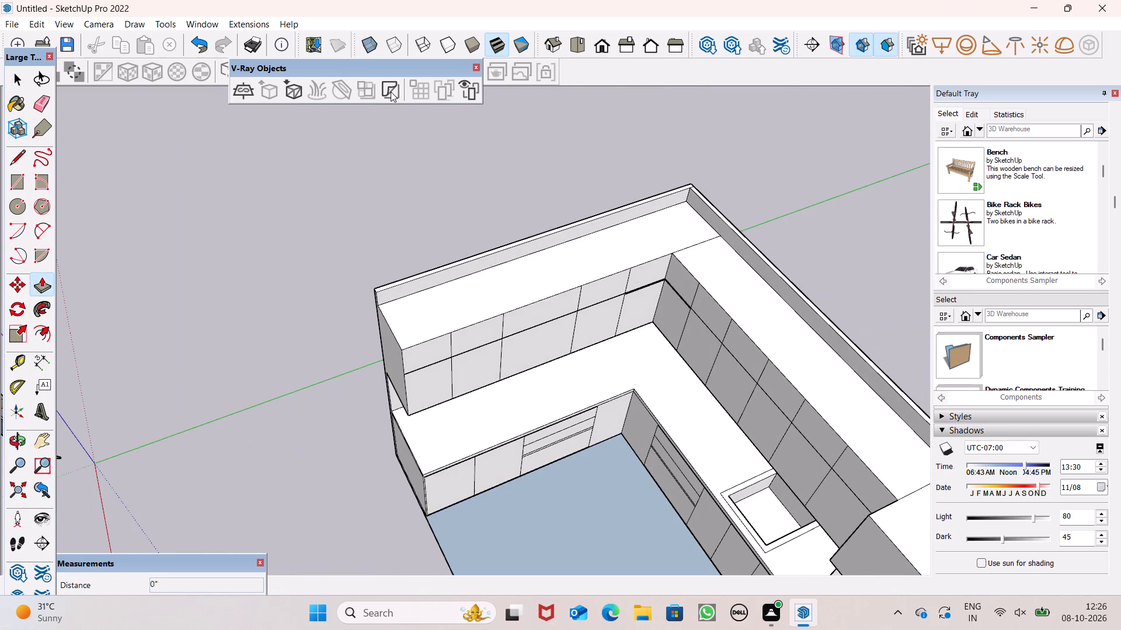
pyautogui.scroll(-3, 437, 124)
pyautogui.moveTo(575, 175); pyautogui.dragTo(544, 70, button='middle')
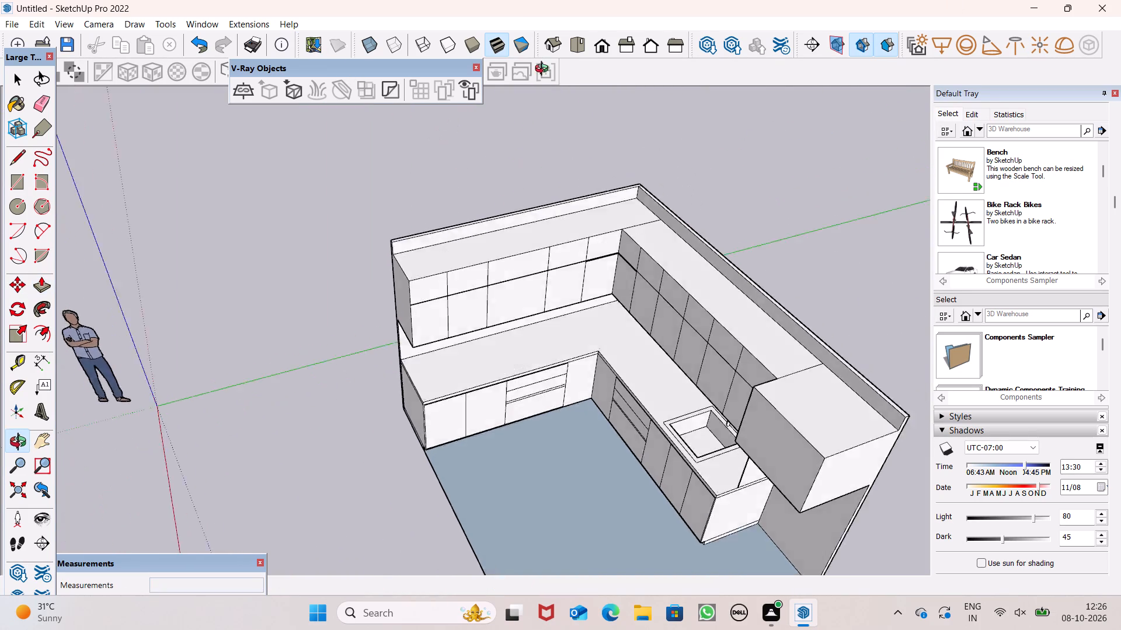
pyautogui.moveTo(544, 70); pyautogui.dragTo(525, 0, button='middle')
pyautogui.scroll(1, 542, 63)
pyautogui.moveTo(581, 324); pyautogui.dragTo(566, 149, button='middle')
pyautogui.scroll(4, 543, 353)
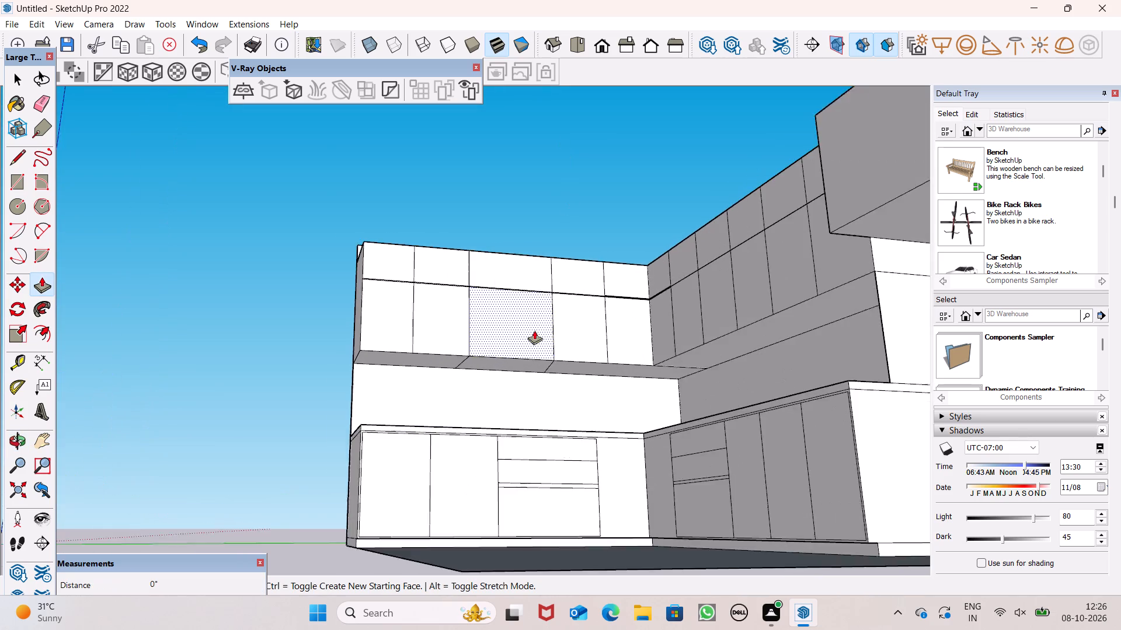
pyautogui.scroll(2, 534, 330)
pyautogui.scroll(6, 484, 352)
pyautogui.moveTo(470, 372); pyautogui.dragTo(469, 292, button='middle')
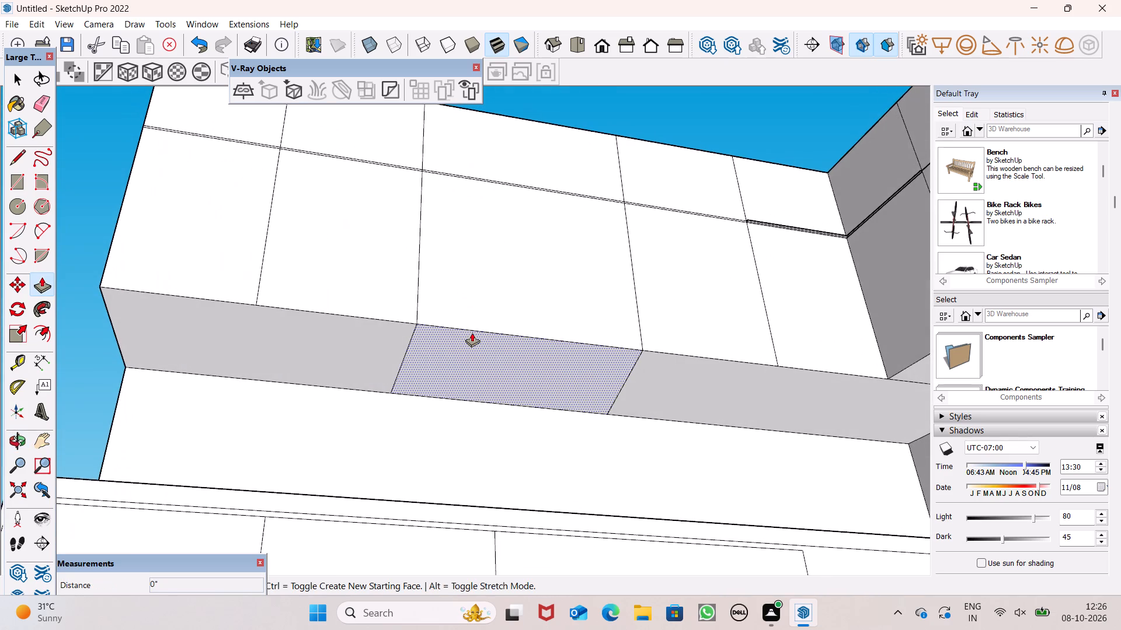
pyautogui.scroll(2, 472, 332)
pyautogui.moveTo(475, 359); pyautogui.dragTo(471, 215)
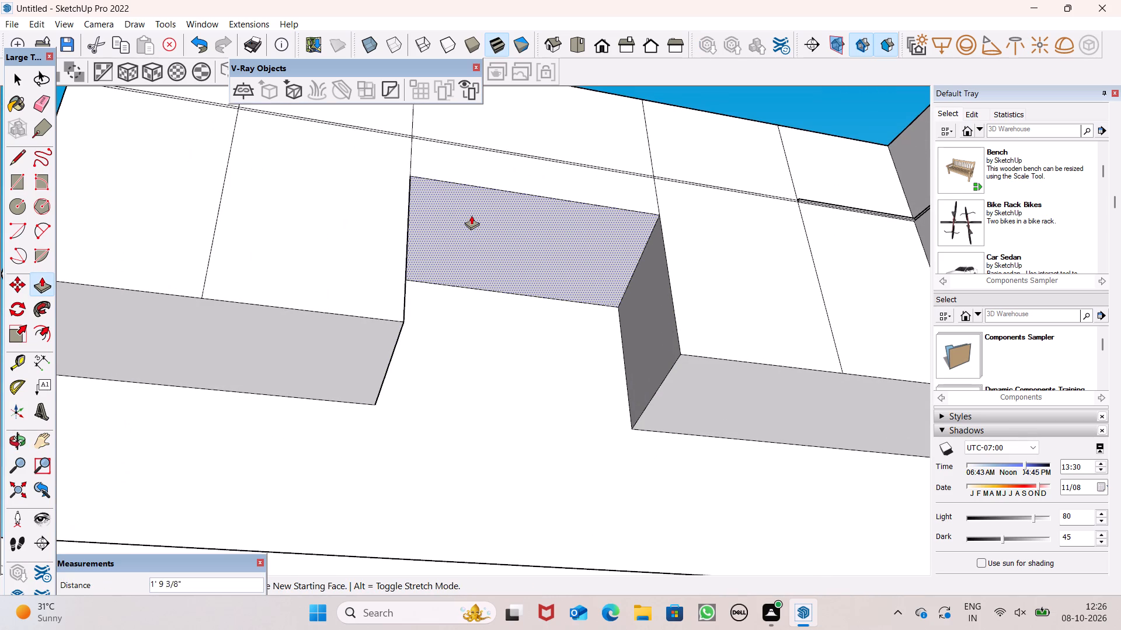
pyautogui.moveTo(471, 215); pyautogui.dragTo(462, 264)
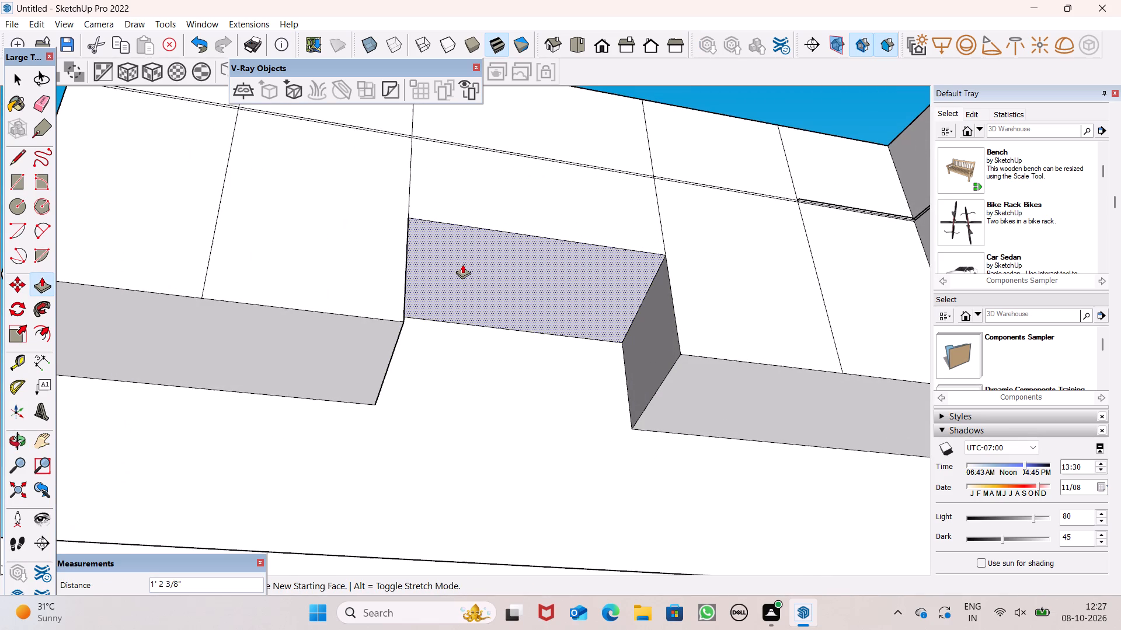
pyautogui.moveTo(462, 264); pyautogui.dragTo(465, 257)
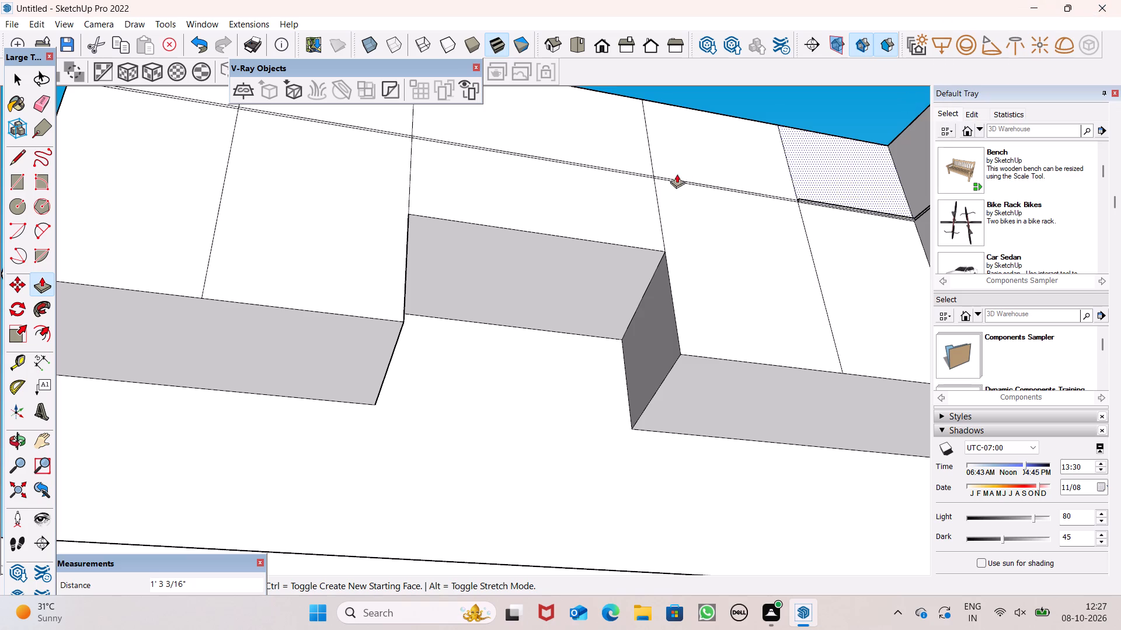
pyautogui.moveTo(573, 257); pyautogui.dragTo(583, 183)
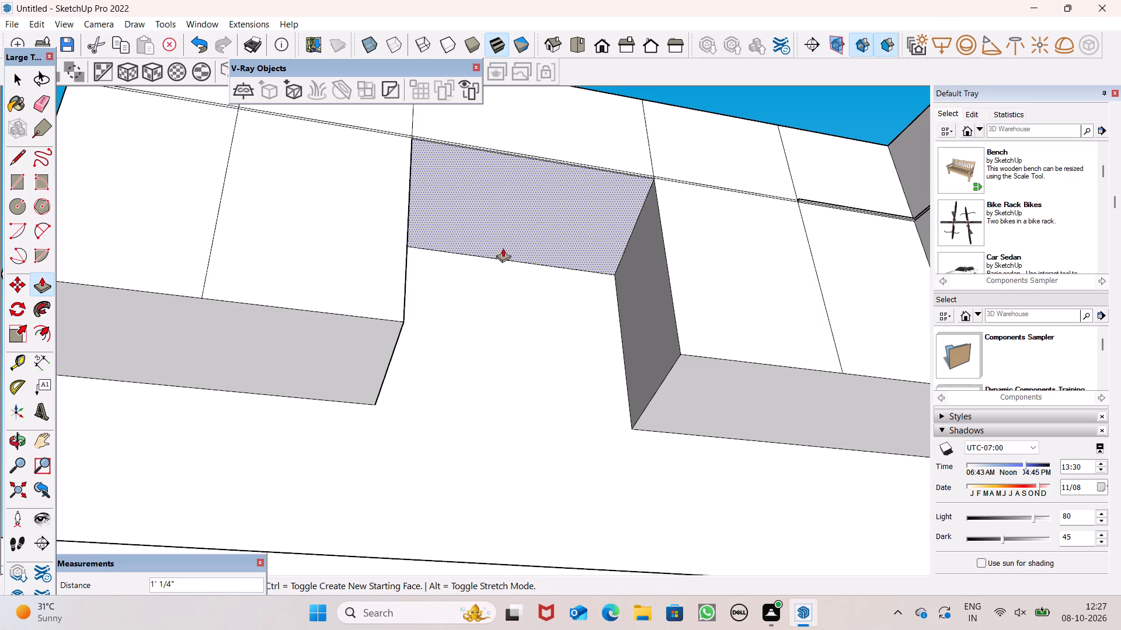
# Switch to the standard front view and examine the opening in the upper cabinets and the whole kitchen.
pyautogui.scroll(-9, 500, 262)
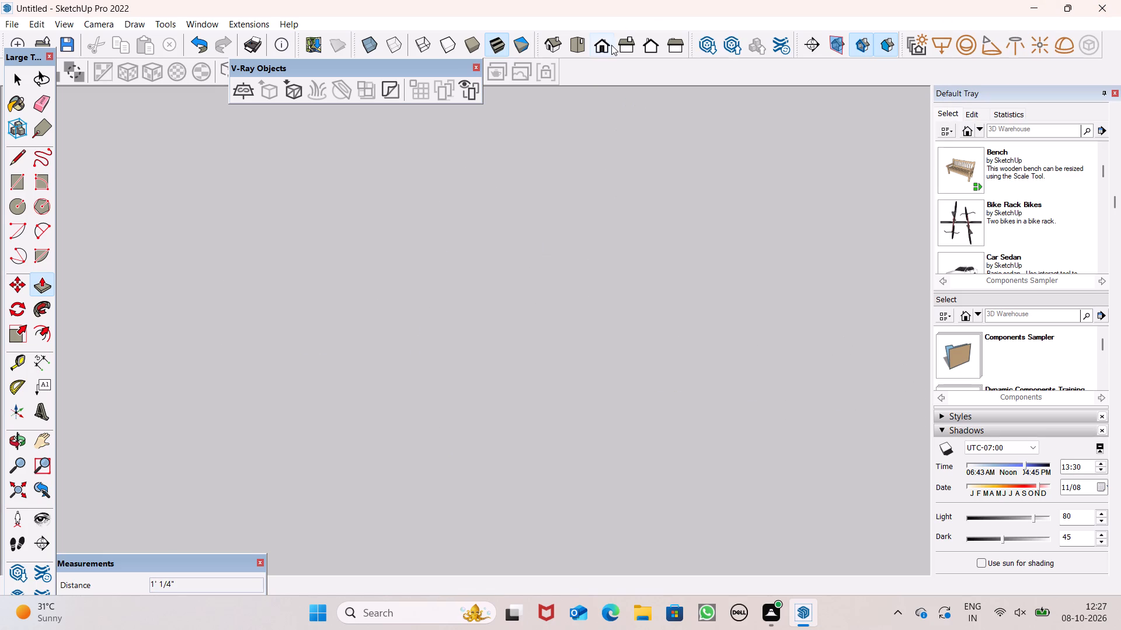
pyautogui.click(611, 45)
pyautogui.scroll(-2, 618, 76)
pyautogui.scroll(-2, 636, 165)
pyautogui.moveTo(655, 199); pyautogui.dragTo(421, 277, button='middle')
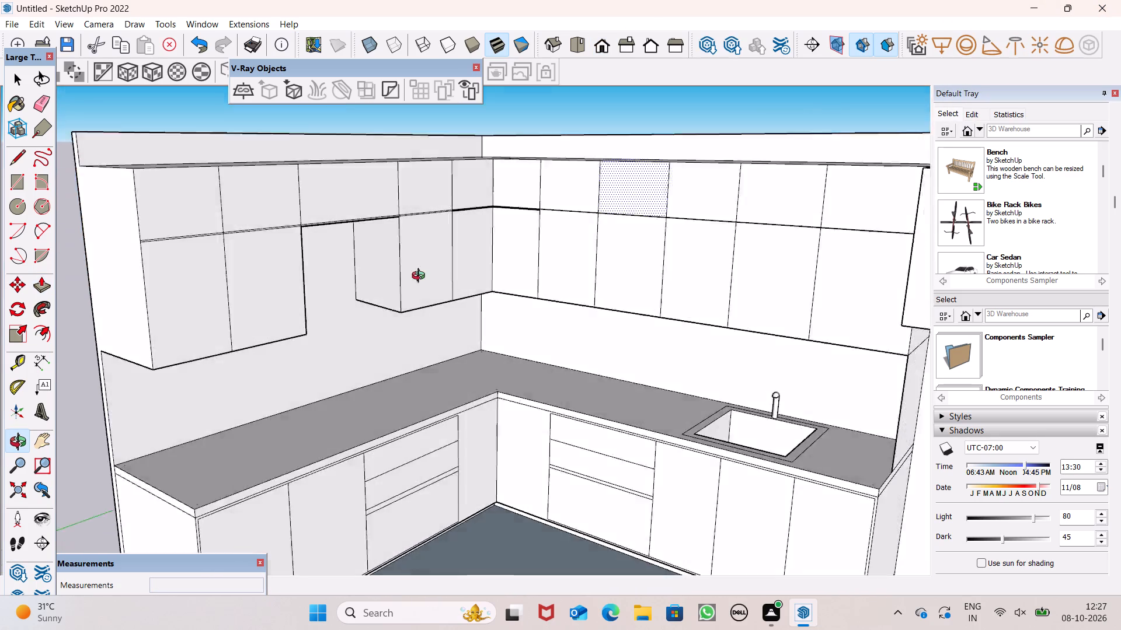
pyautogui.moveTo(421, 277); pyautogui.dragTo(317, 283, button='middle')
pyautogui.scroll(-4, 416, 202)
pyautogui.moveTo(412, 291); pyautogui.dragTo(410, 303, button='middle')
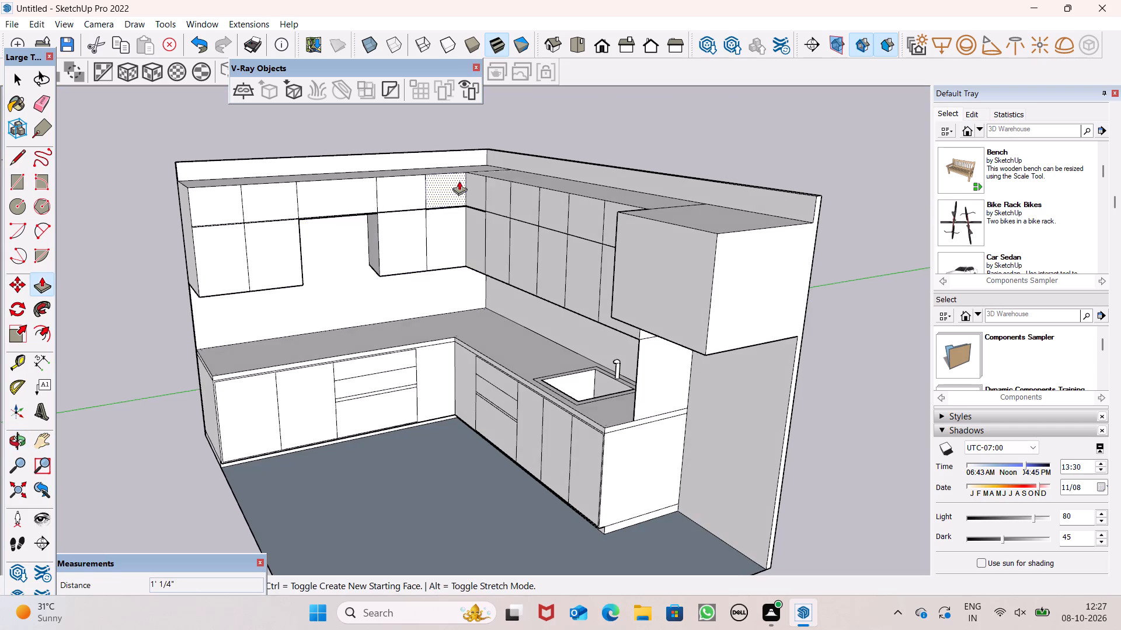
pyautogui.scroll(-7, 461, 184)
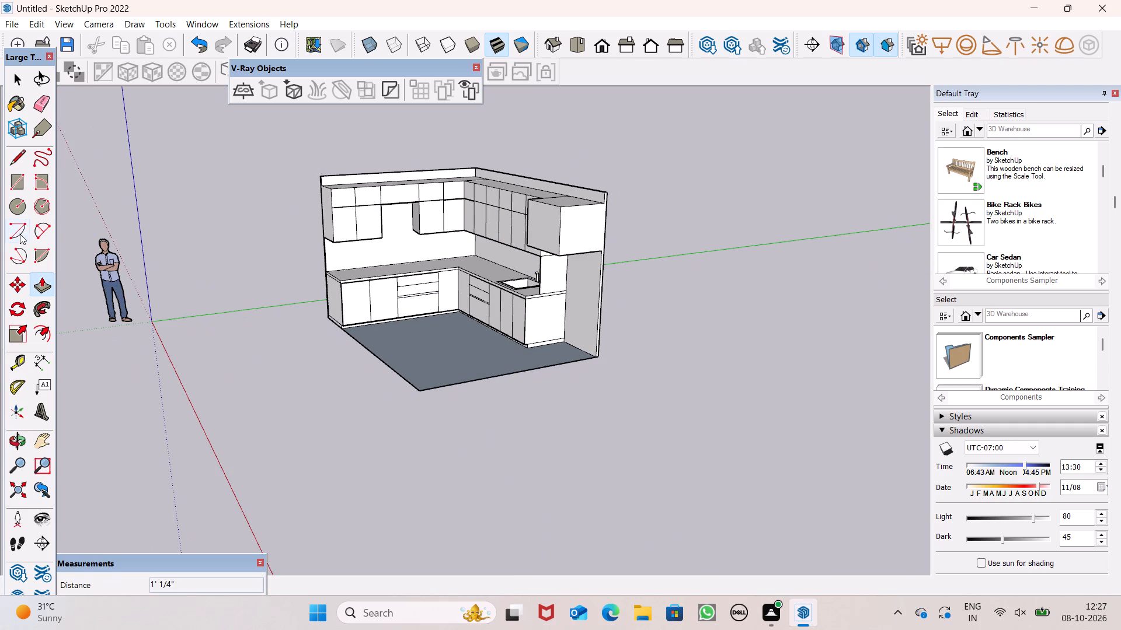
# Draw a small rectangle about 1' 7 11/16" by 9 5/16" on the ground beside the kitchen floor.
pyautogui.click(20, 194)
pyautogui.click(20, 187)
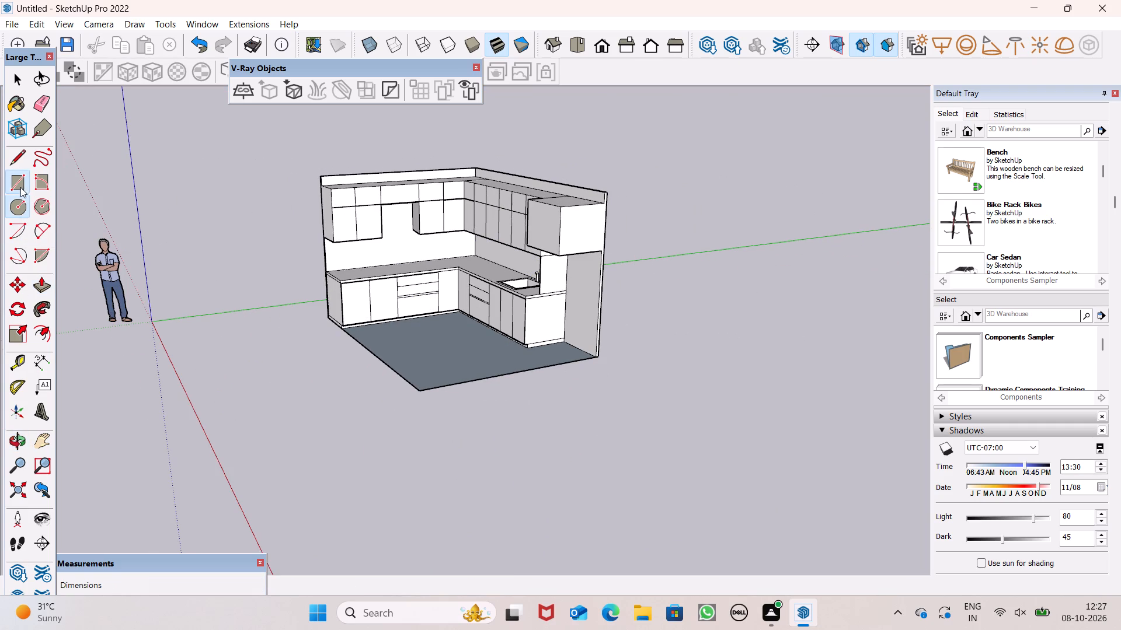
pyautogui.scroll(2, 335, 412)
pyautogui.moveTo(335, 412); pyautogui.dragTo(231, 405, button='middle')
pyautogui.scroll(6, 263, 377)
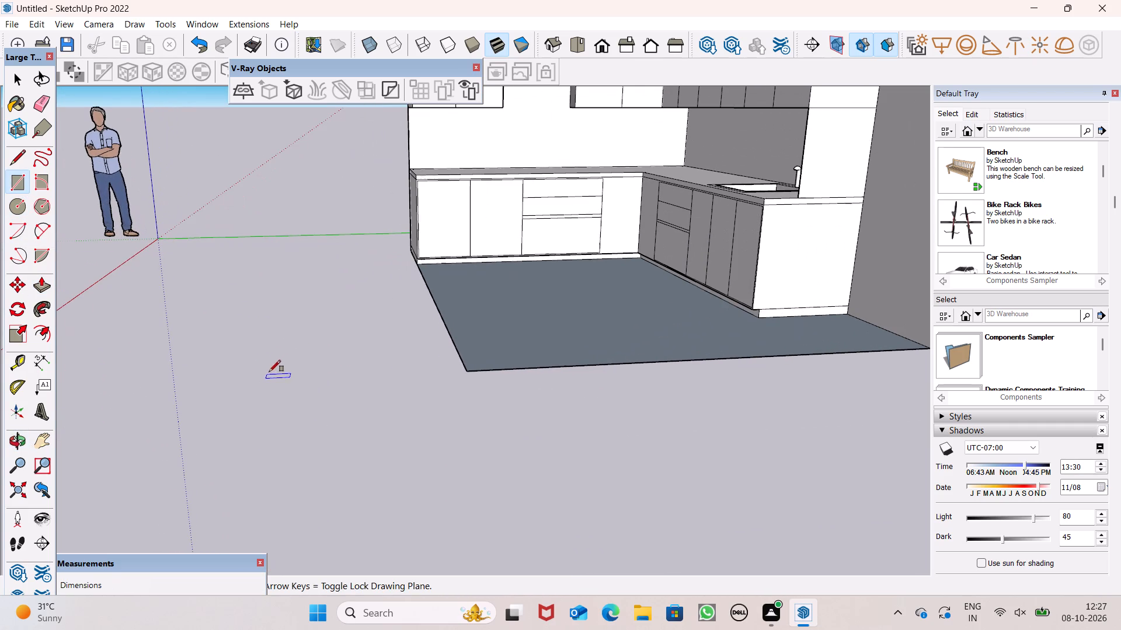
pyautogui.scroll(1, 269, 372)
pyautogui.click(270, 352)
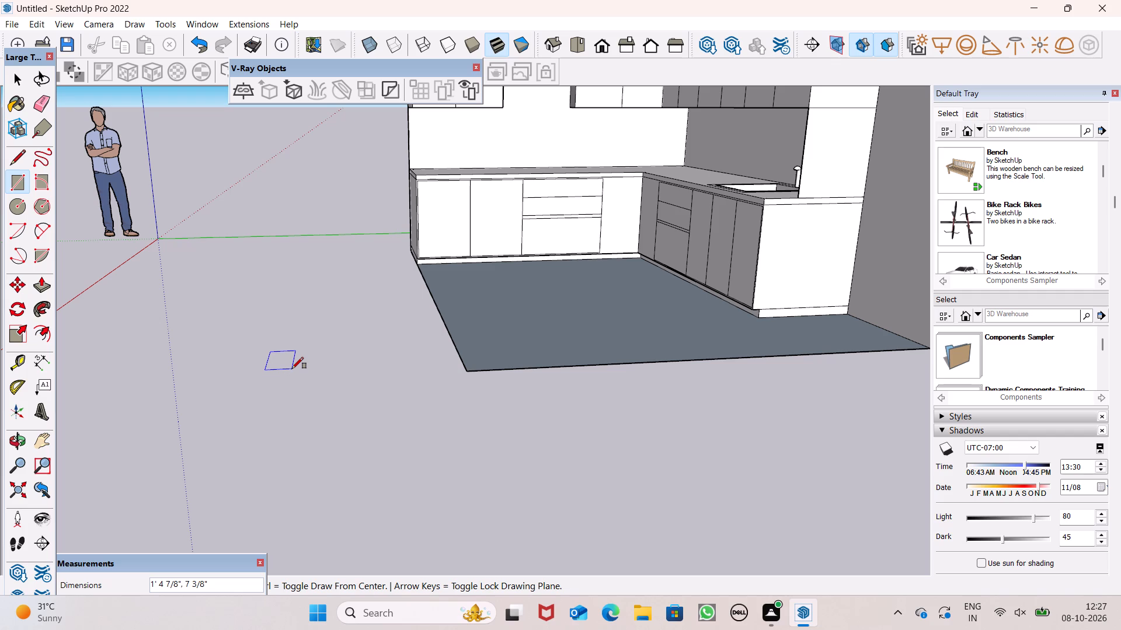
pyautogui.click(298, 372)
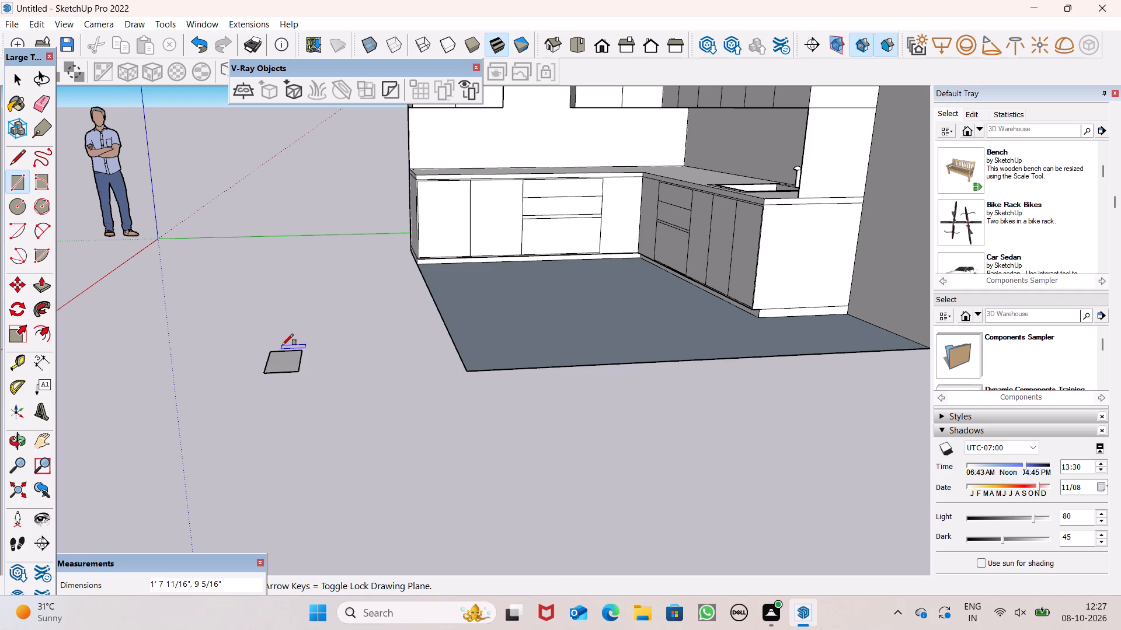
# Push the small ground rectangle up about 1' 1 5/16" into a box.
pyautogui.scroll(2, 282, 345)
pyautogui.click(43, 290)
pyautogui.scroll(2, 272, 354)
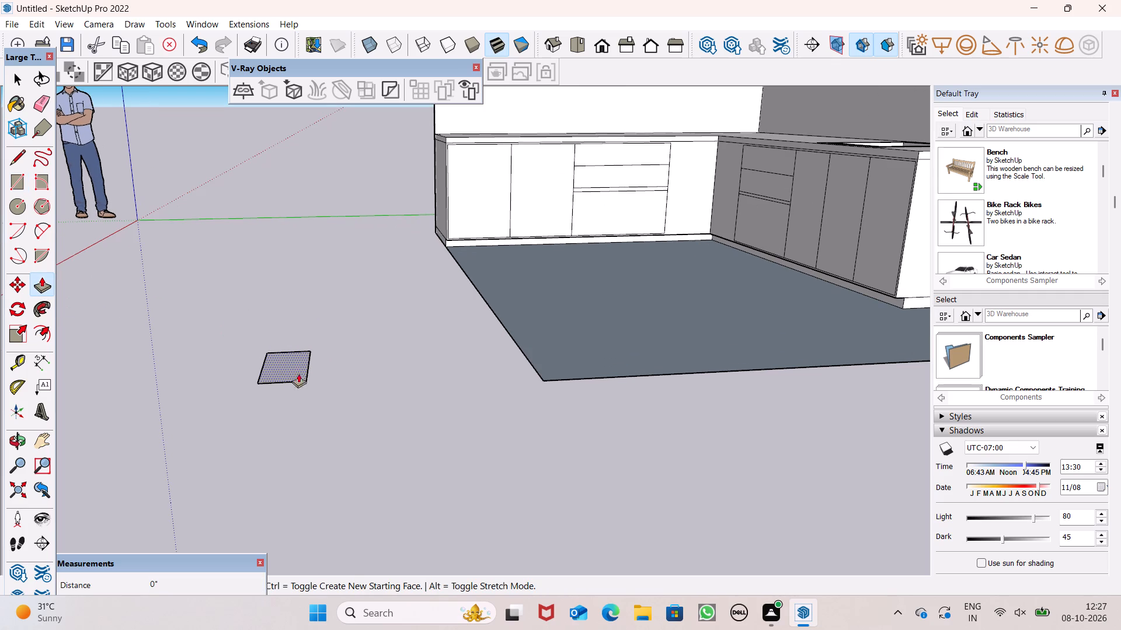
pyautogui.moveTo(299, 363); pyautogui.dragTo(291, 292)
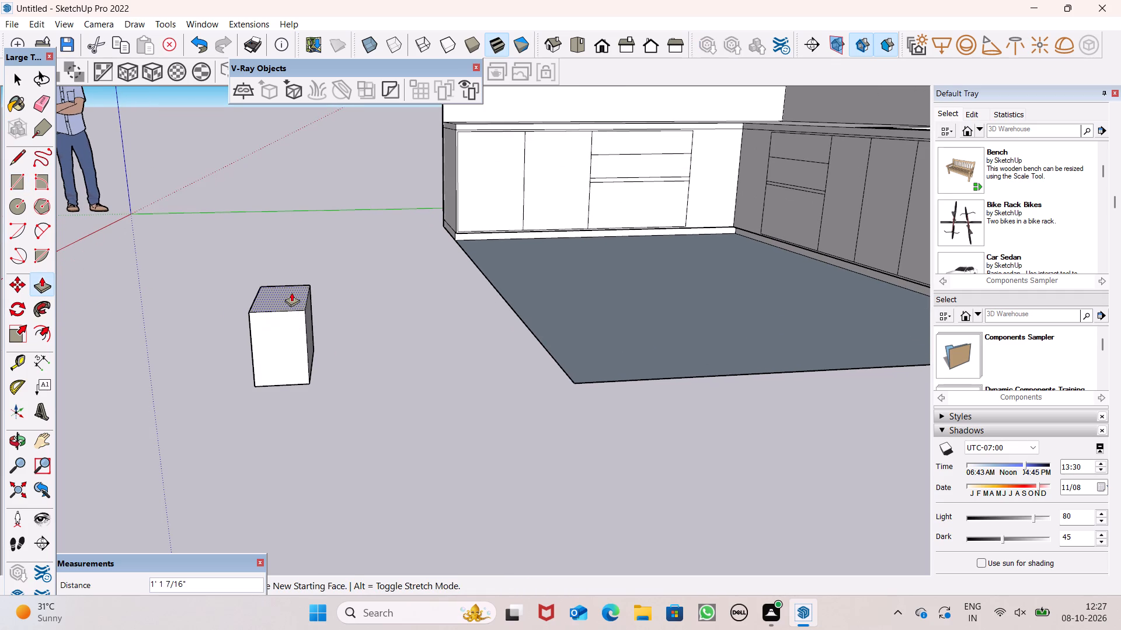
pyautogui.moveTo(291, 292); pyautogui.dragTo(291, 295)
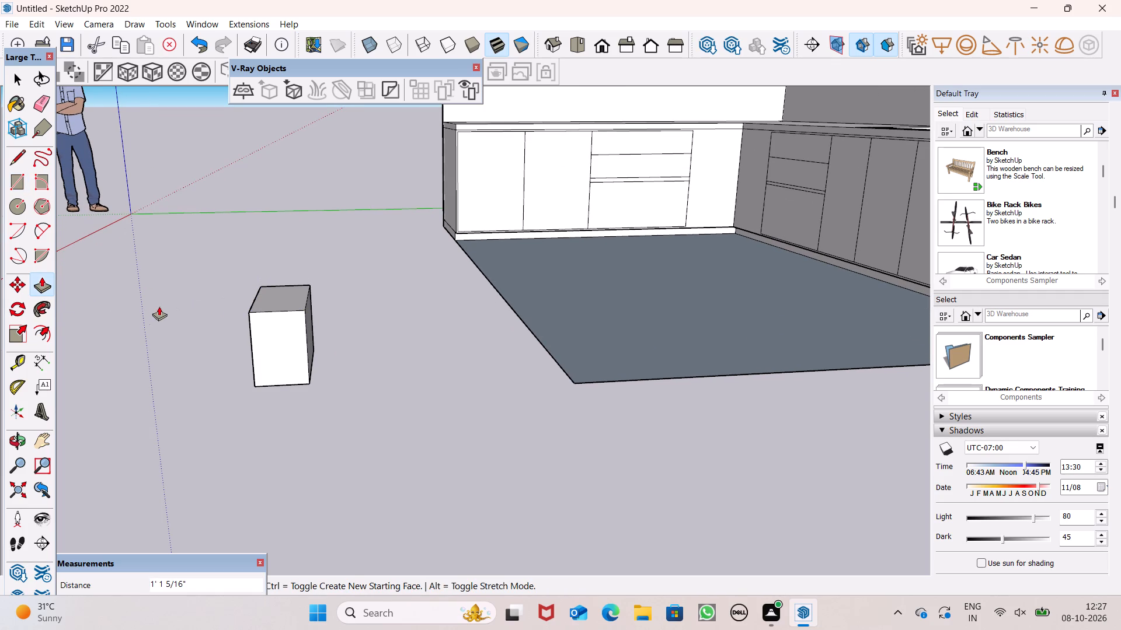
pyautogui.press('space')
# Measure the width of the opening in the upper cabinets between the lower back corners of its two sides.
pyautogui.scroll(-2, 333, 352)
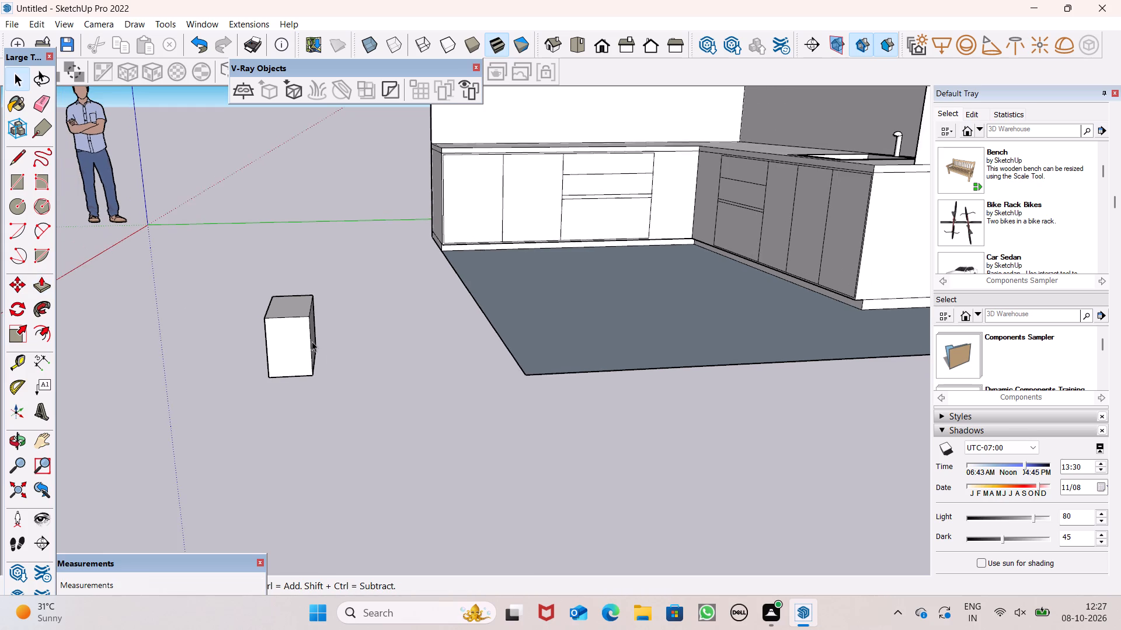
pyautogui.scroll(-3, 313, 346)
pyautogui.scroll(-7, 504, 316)
pyautogui.scroll(5, 565, 225)
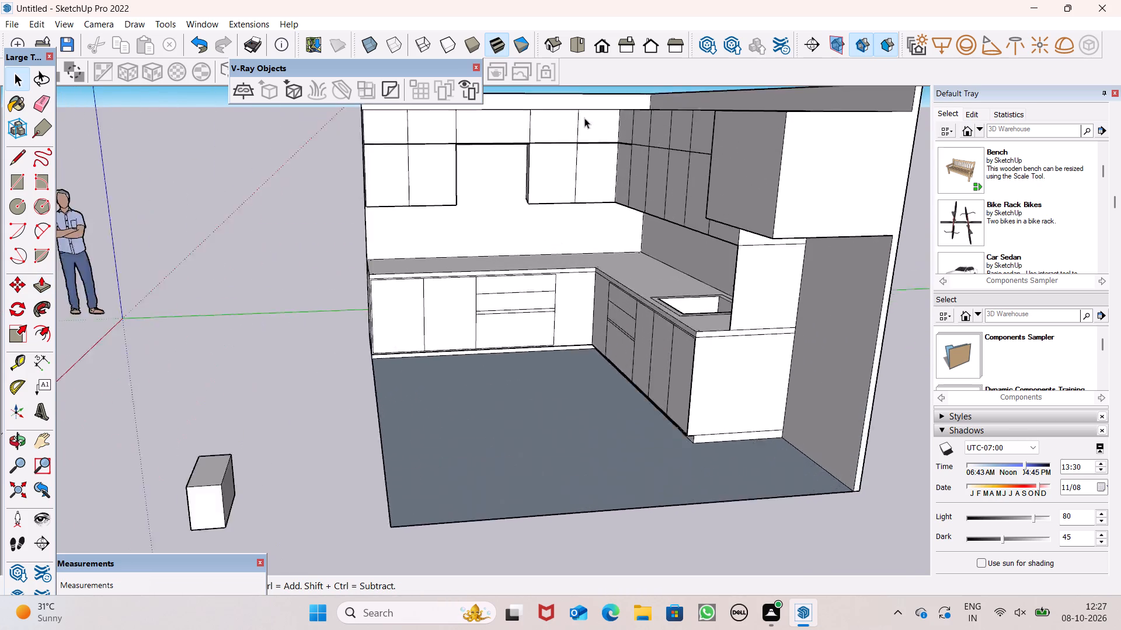
pyautogui.scroll(8, 584, 118)
pyautogui.moveTo(504, 228); pyautogui.dragTo(435, 185, button='middle')
pyautogui.scroll(1, 435, 185)
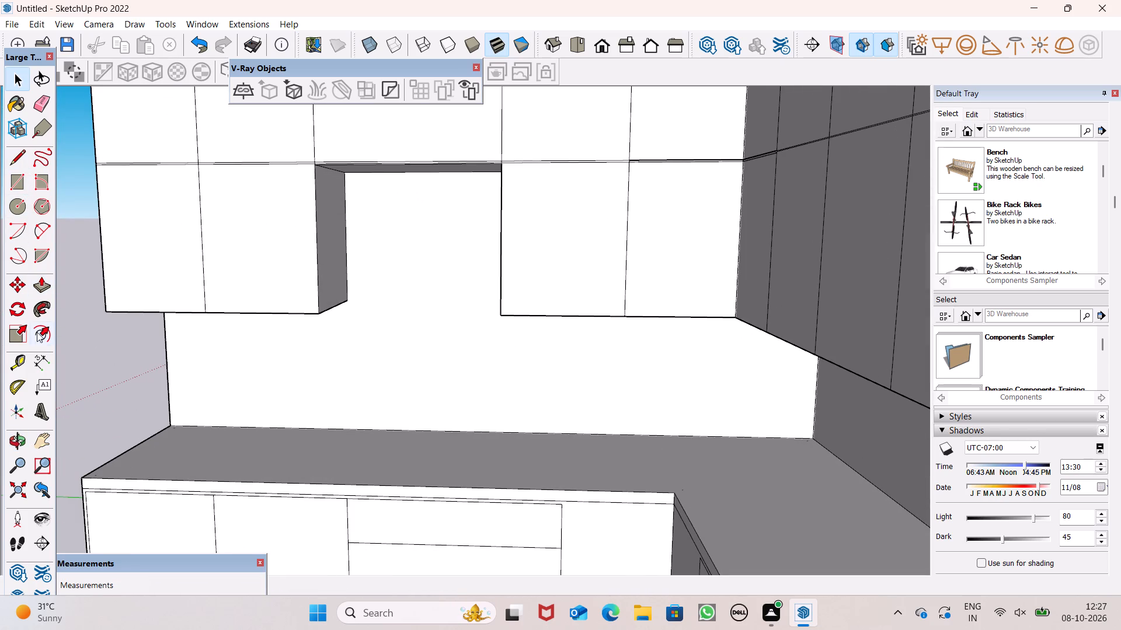
pyautogui.click(43, 366)
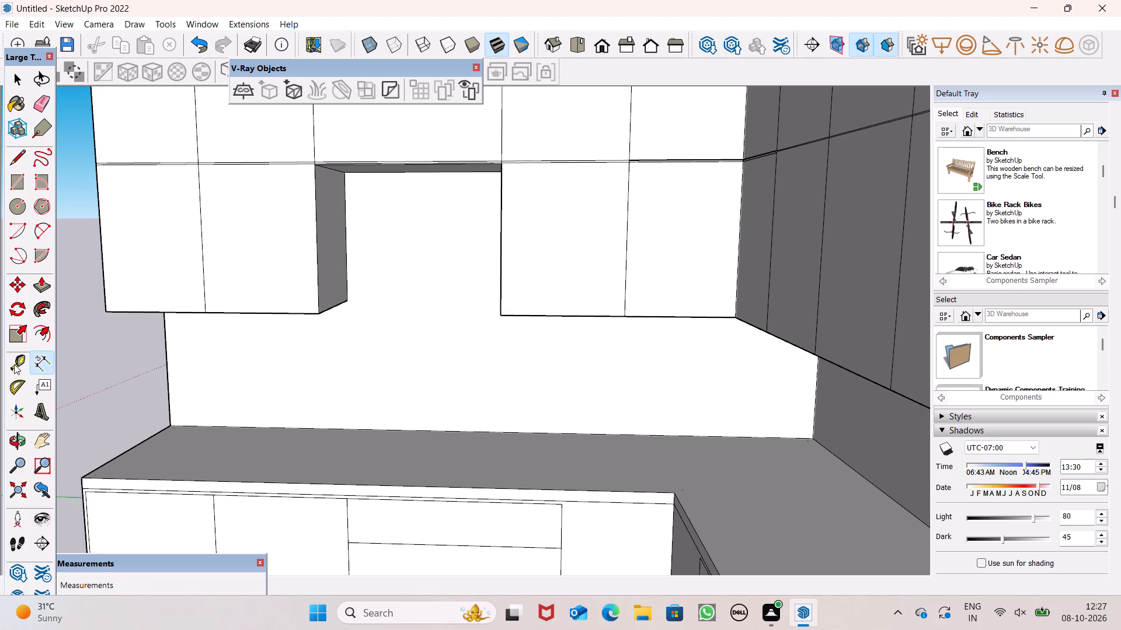
pyautogui.moveTo(345, 302); pyautogui.dragTo(364, 257)
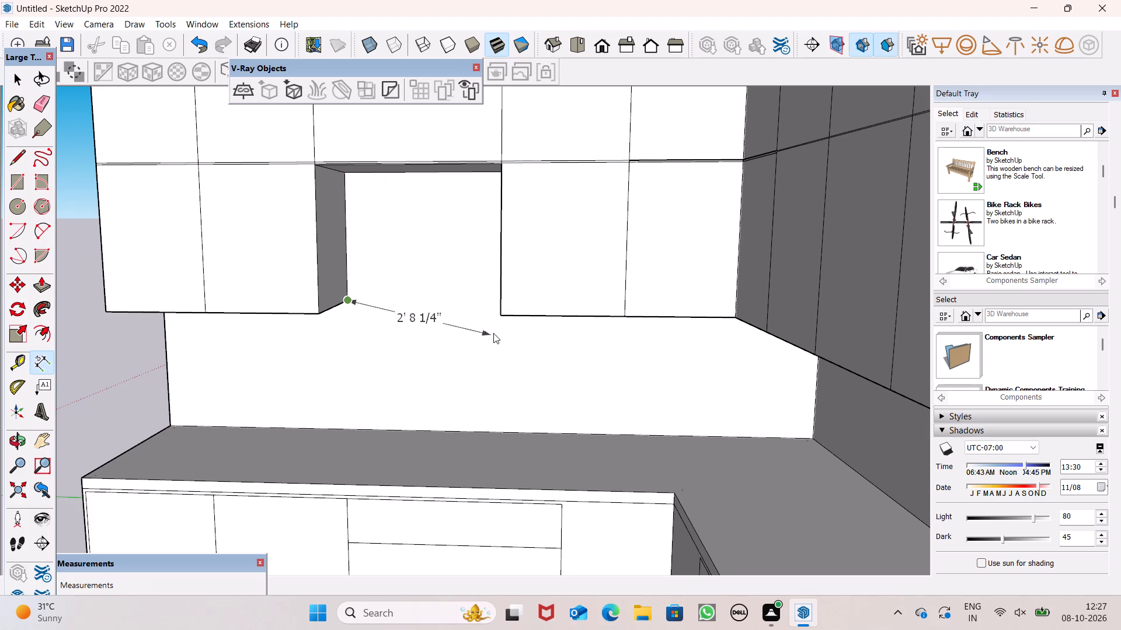
pyautogui.moveTo(489, 290); pyautogui.dragTo(525, 313, button='middle')
pyautogui.scroll(5, 493, 309)
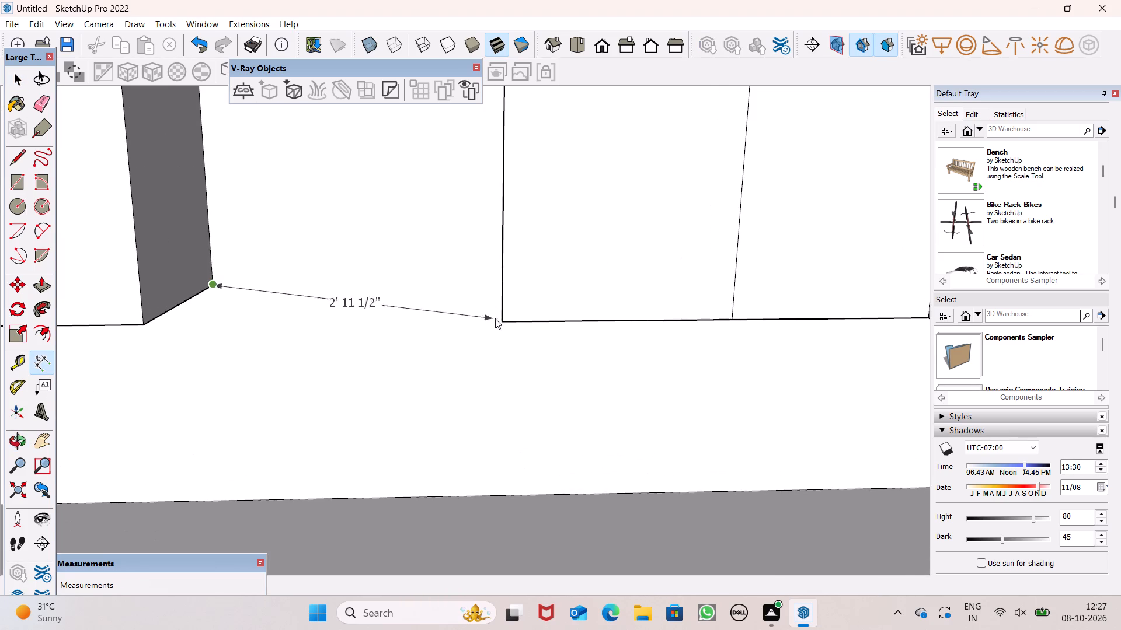
pyautogui.moveTo(496, 311); pyautogui.dragTo(614, 346, button='middle')
pyautogui.scroll(1, 631, 353)
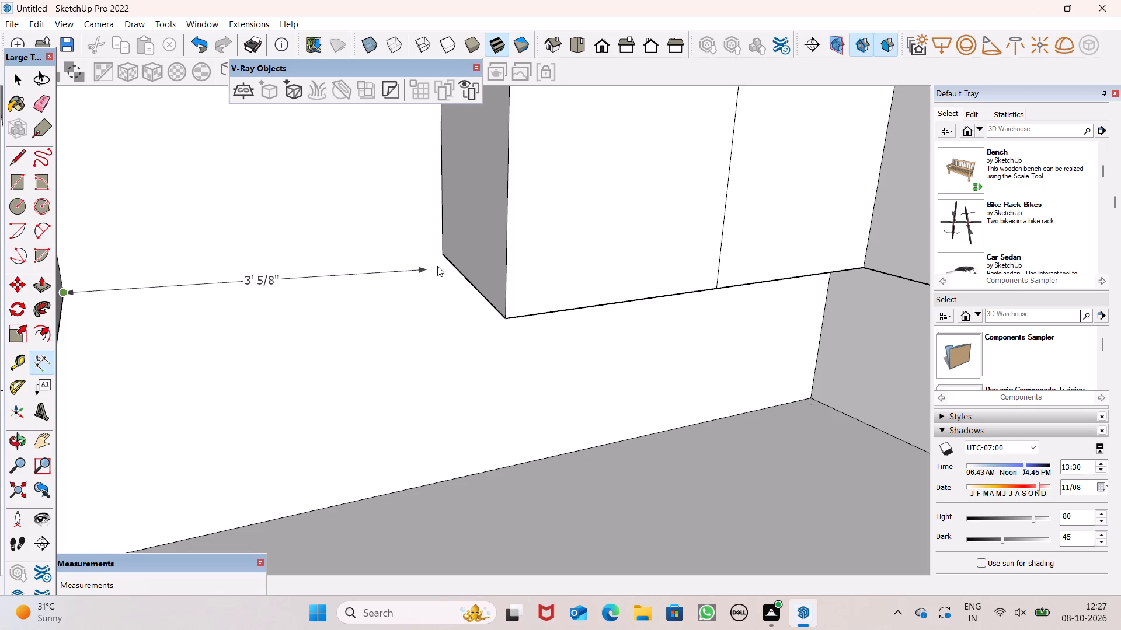
pyautogui.press('space')
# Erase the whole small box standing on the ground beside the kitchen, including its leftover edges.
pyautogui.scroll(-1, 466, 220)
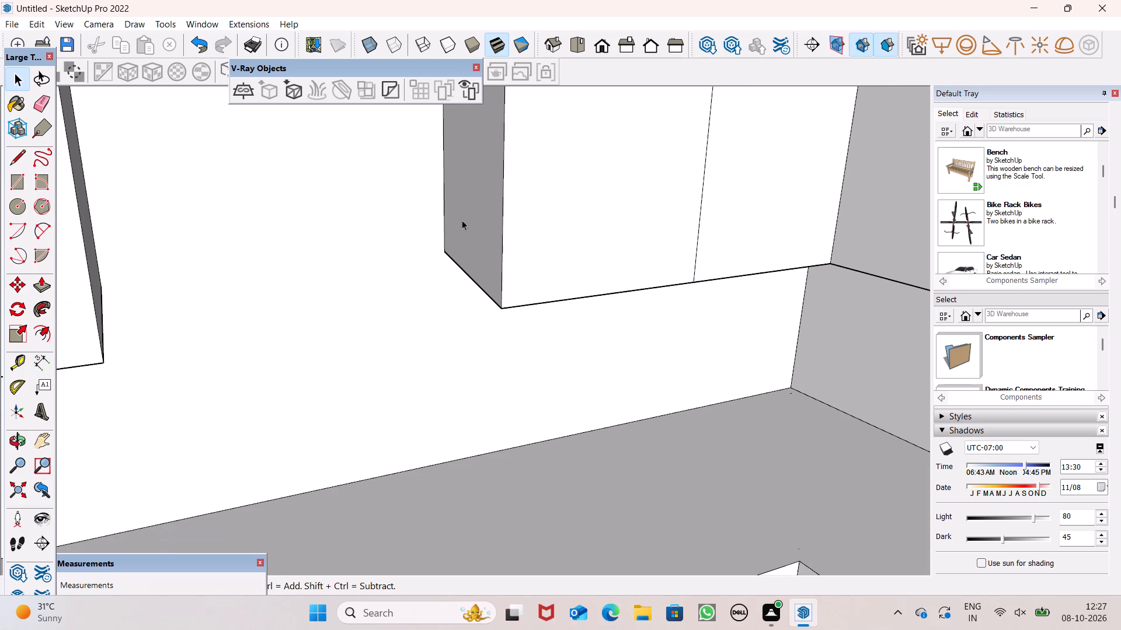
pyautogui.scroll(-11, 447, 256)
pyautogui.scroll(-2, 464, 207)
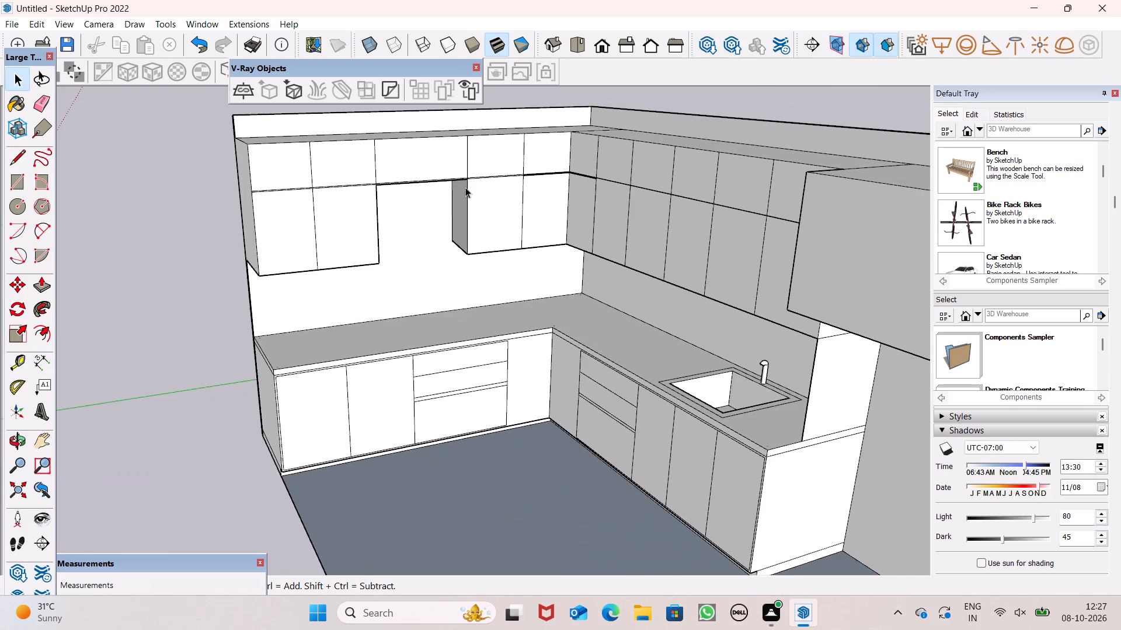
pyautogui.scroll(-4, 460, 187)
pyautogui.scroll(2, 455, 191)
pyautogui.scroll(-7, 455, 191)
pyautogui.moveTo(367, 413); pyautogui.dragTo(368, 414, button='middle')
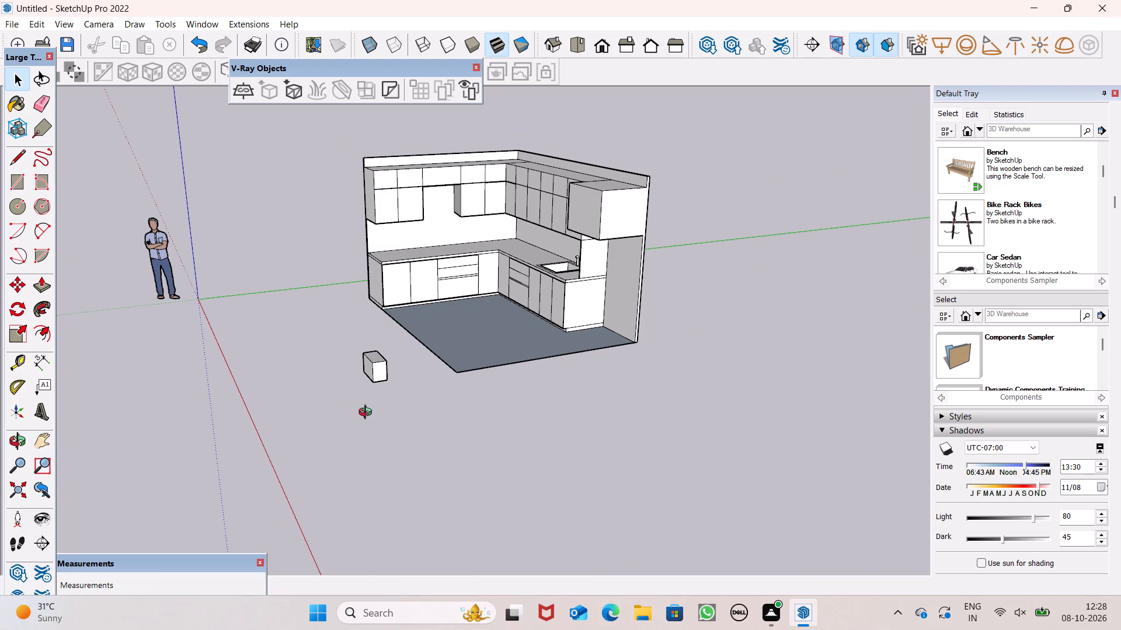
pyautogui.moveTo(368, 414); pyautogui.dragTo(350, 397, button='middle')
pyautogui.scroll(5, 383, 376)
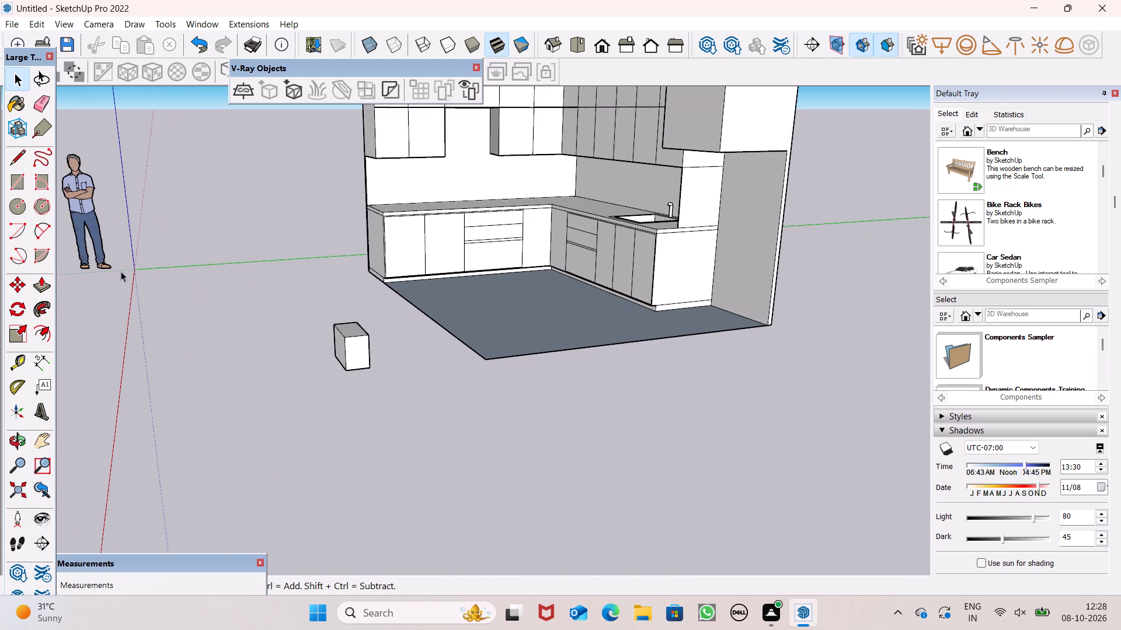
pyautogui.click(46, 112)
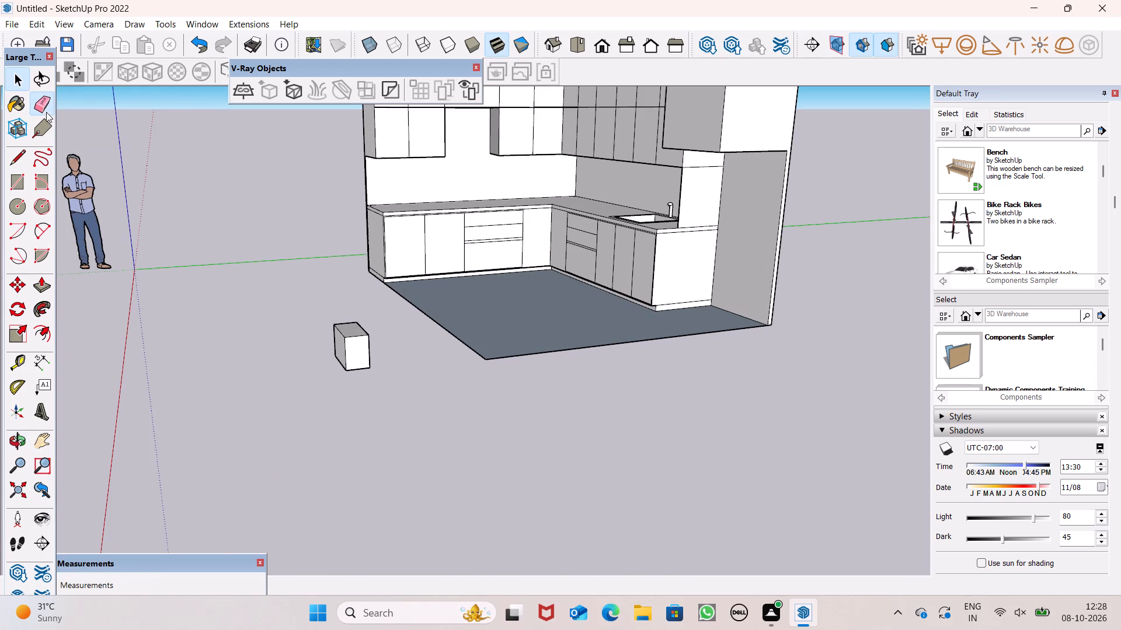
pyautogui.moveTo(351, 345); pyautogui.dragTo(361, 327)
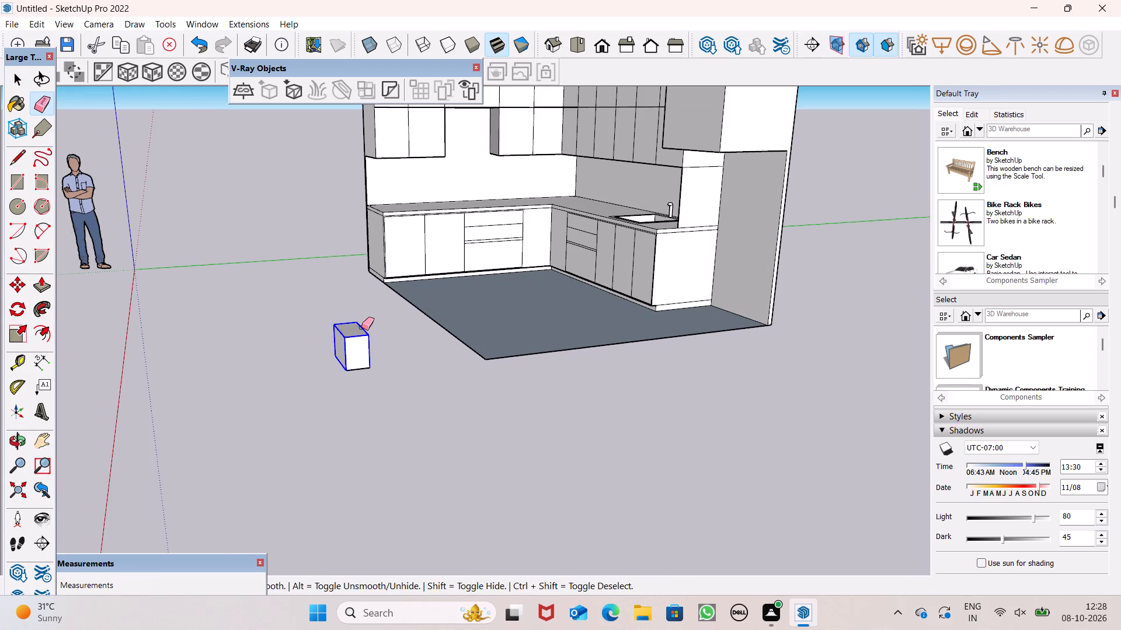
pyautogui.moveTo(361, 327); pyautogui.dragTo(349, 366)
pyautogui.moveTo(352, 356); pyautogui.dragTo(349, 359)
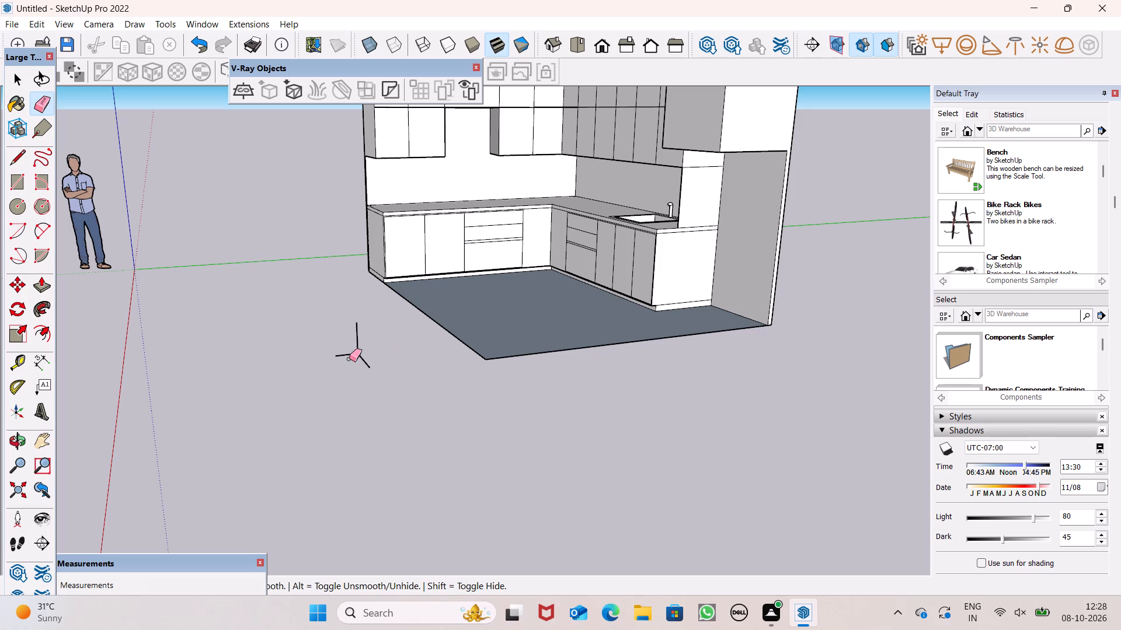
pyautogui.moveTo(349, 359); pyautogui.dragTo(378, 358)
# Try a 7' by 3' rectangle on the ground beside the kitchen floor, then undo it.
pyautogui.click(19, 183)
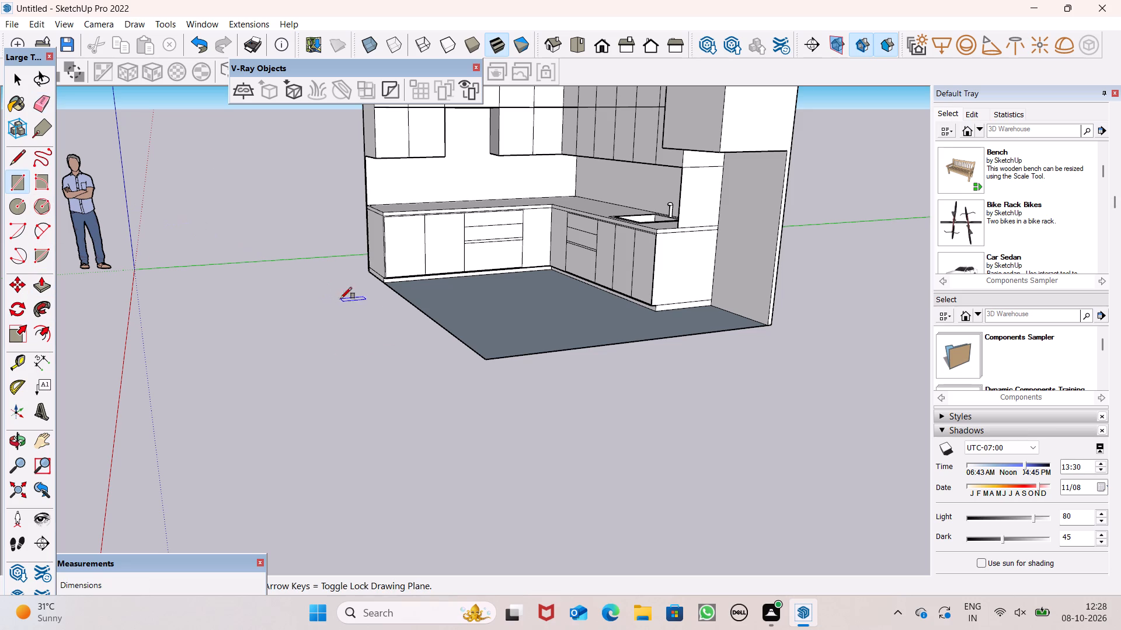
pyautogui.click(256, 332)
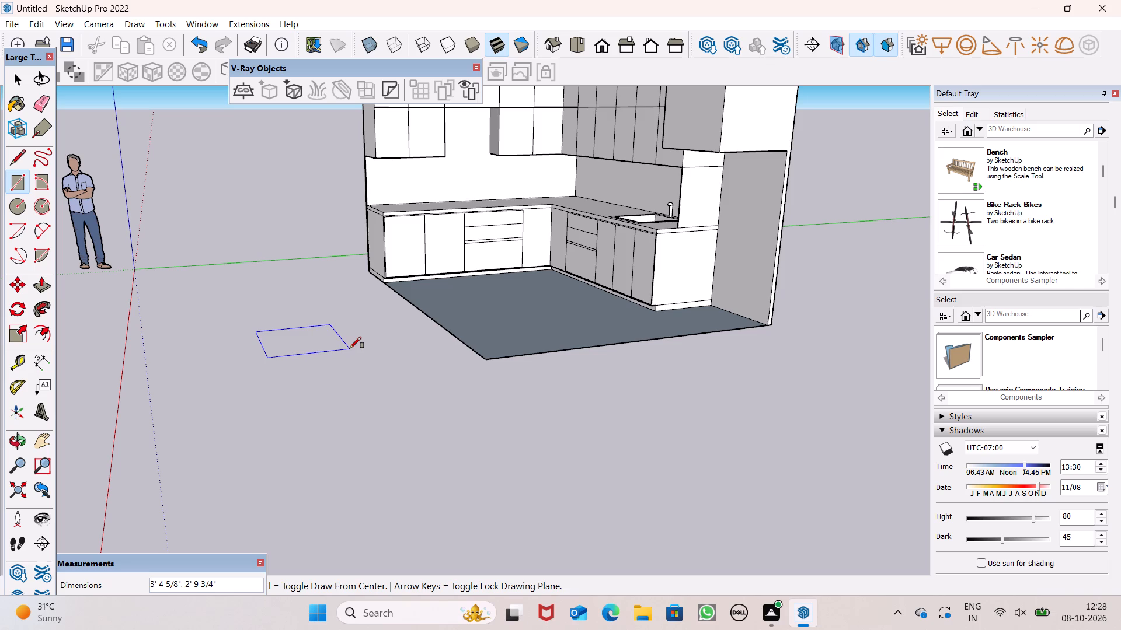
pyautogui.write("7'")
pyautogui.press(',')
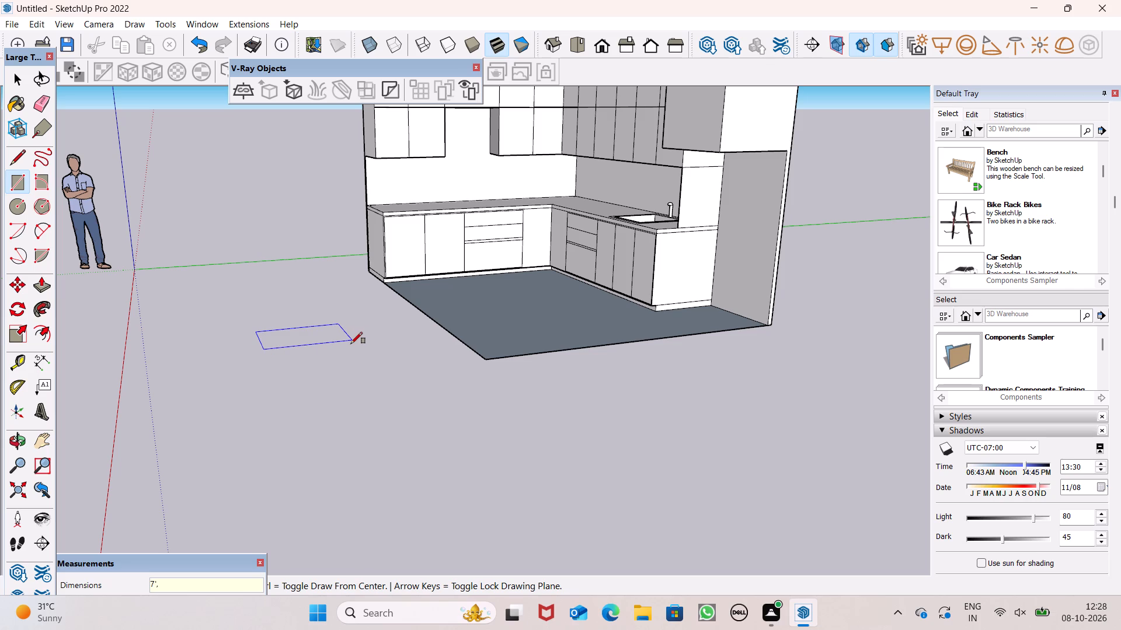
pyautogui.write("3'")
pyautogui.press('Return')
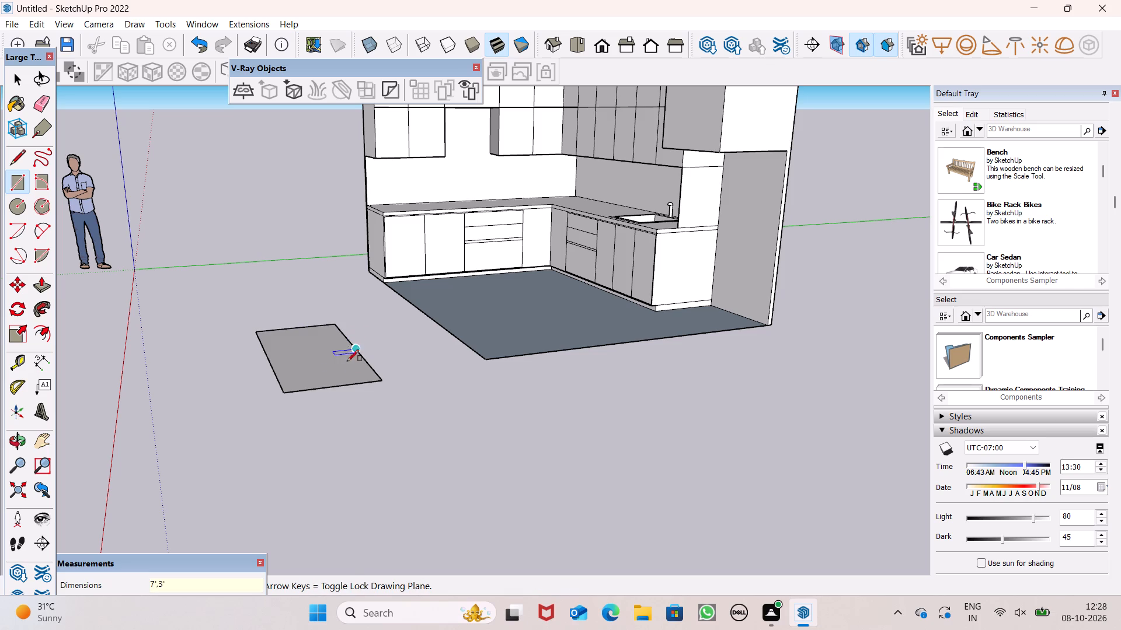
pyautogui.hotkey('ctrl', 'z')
# Draw a 3' by 7' rectangle on the ground beside the kitchen, with its long side parallel to the green axis.
pyautogui.moveTo(337, 400); pyautogui.dragTo(239, 506, button='middle')
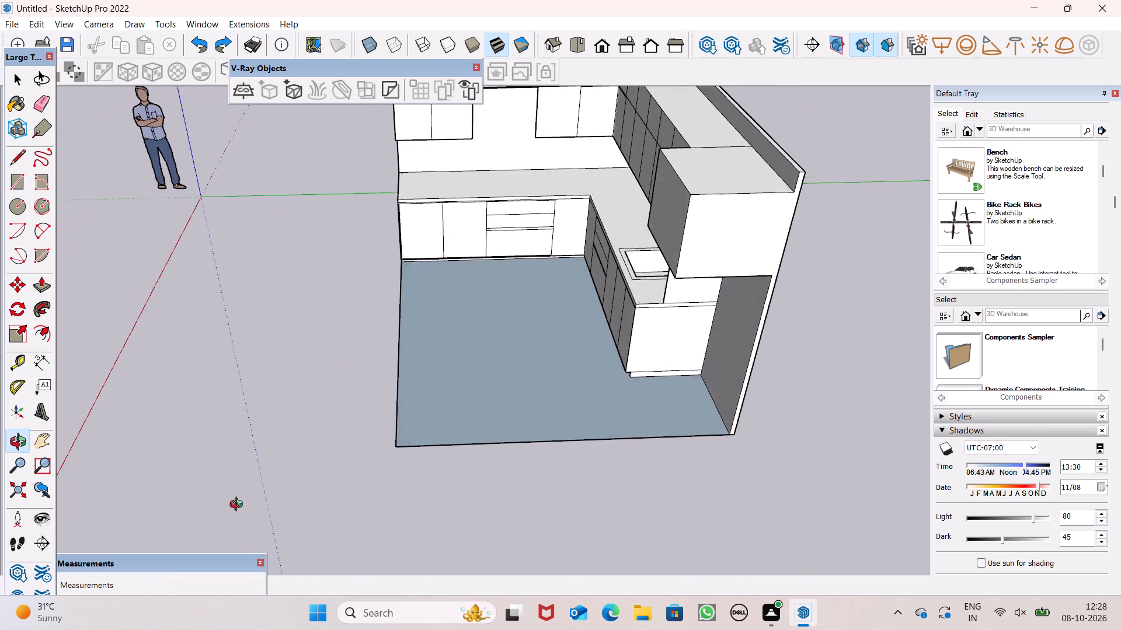
pyautogui.moveTo(239, 506); pyautogui.dragTo(237, 508, button='middle')
pyautogui.click(197, 330)
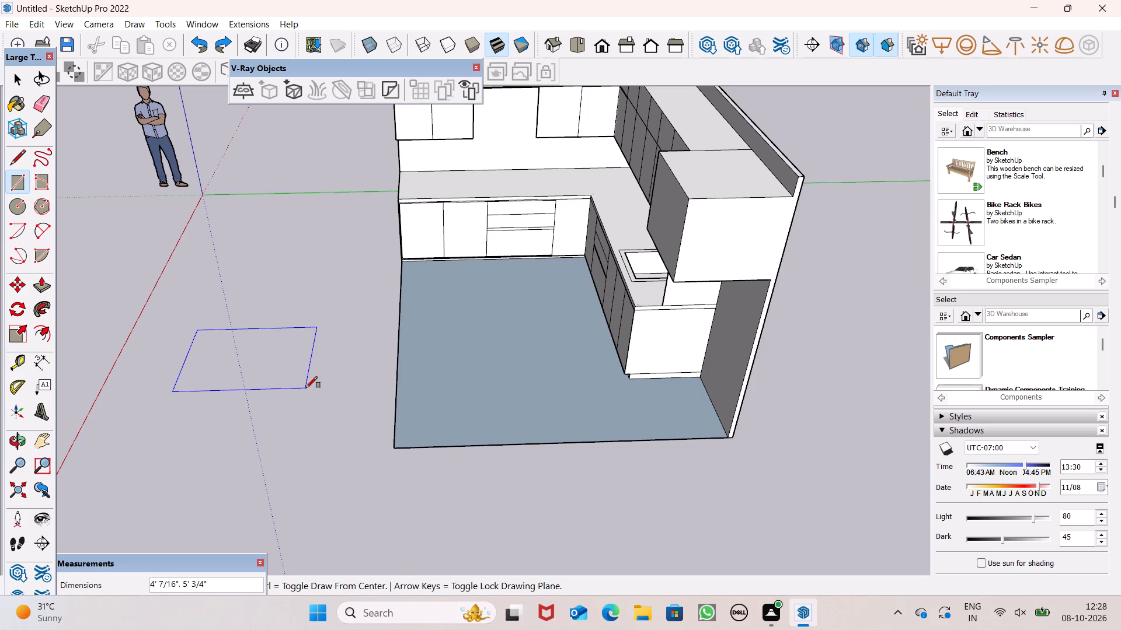
pyautogui.press('3')
pyautogui.write("',7'")
pyautogui.press('Return')
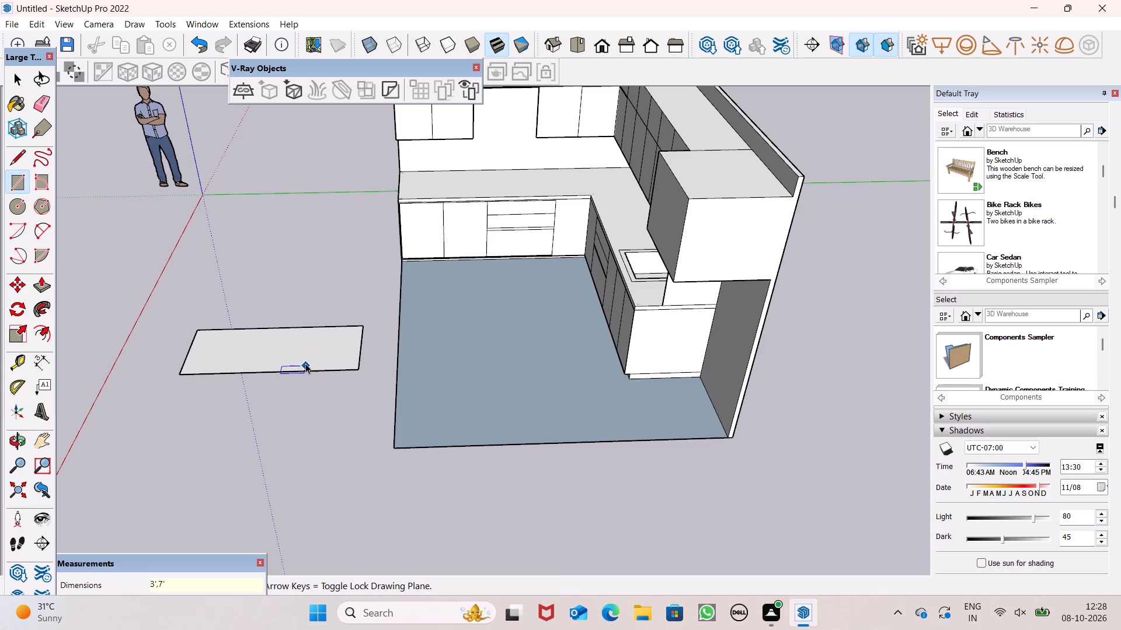
pyautogui.press('space')
# Push/Pull the 3' by 7' rectangle beside the kitchen up 1' into a low block.
pyautogui.moveTo(305, 363); pyautogui.dragTo(300, 301, button='middle')
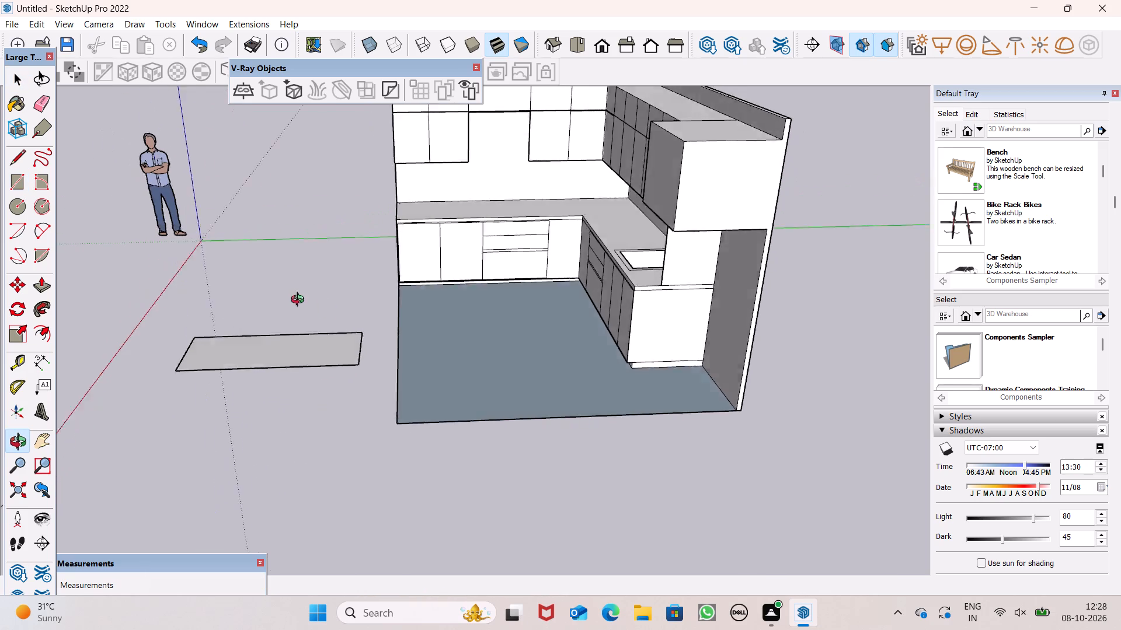
pyautogui.moveTo(300, 301); pyautogui.dragTo(294, 295, button='middle')
pyautogui.scroll(1, 350, 247)
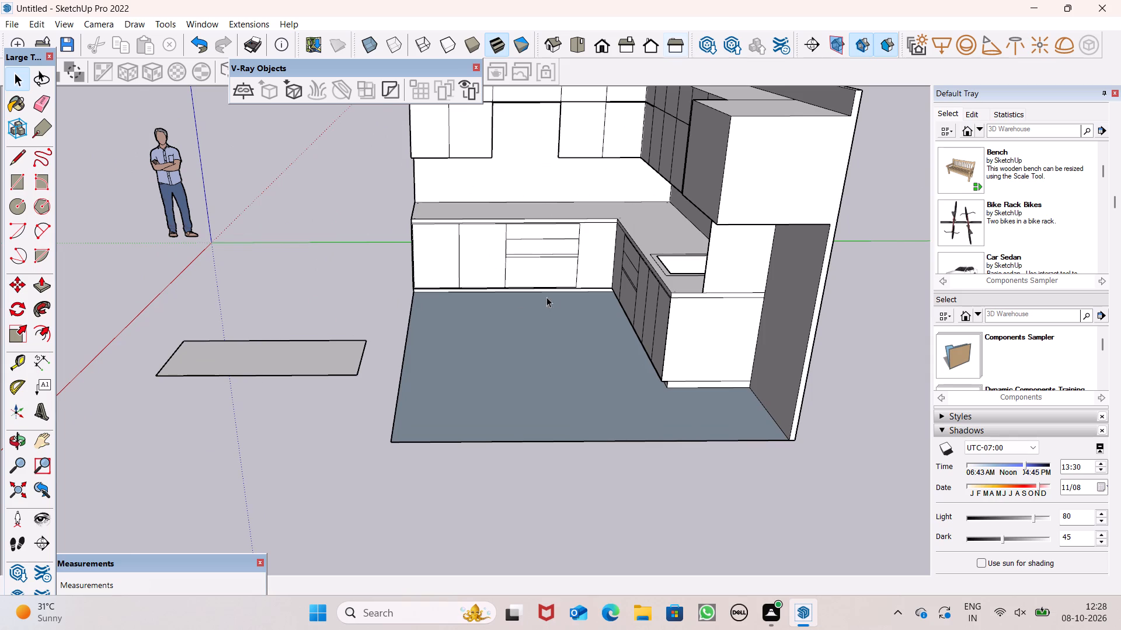
pyautogui.scroll(-4, 552, 295)
pyautogui.moveTo(552, 306); pyautogui.dragTo(607, 222, button='middle')
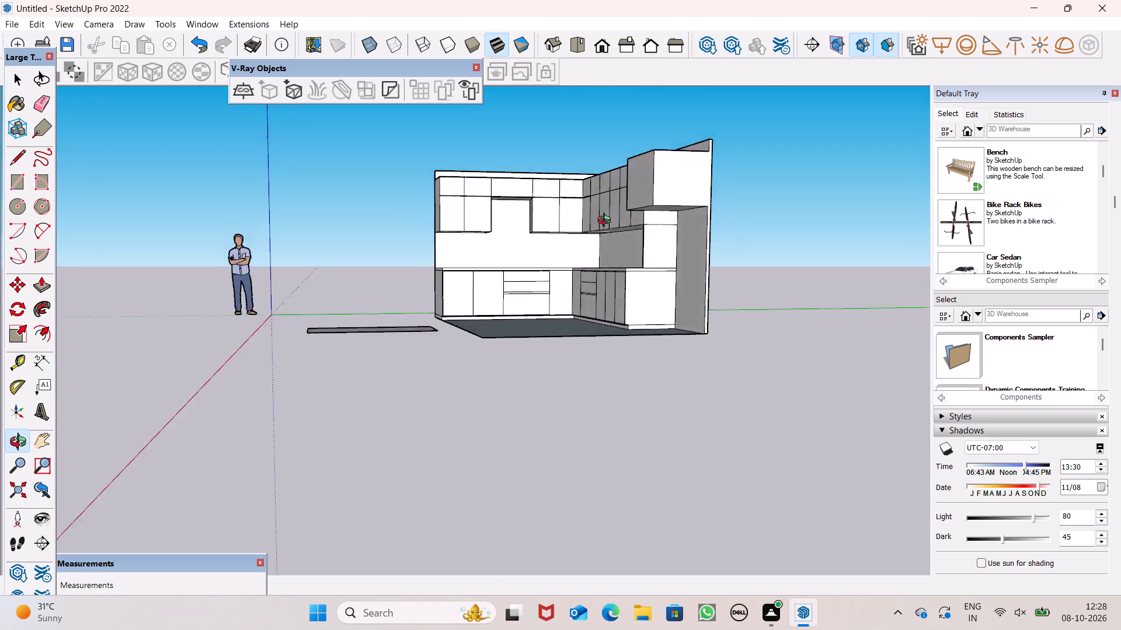
pyautogui.moveTo(607, 222); pyautogui.dragTo(560, 450, button='middle')
pyautogui.scroll(3, 430, 363)
pyautogui.scroll(-1, 415, 356)
pyautogui.scroll(1, 391, 344)
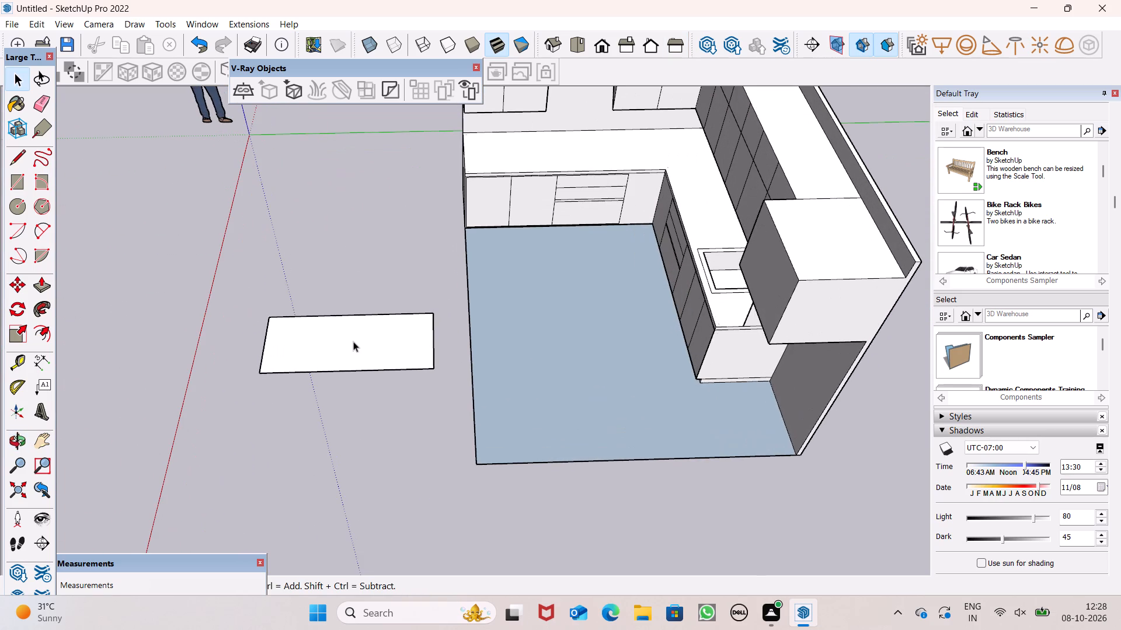
pyautogui.click(40, 286)
pyautogui.moveTo(281, 349); pyautogui.dragTo(285, 326)
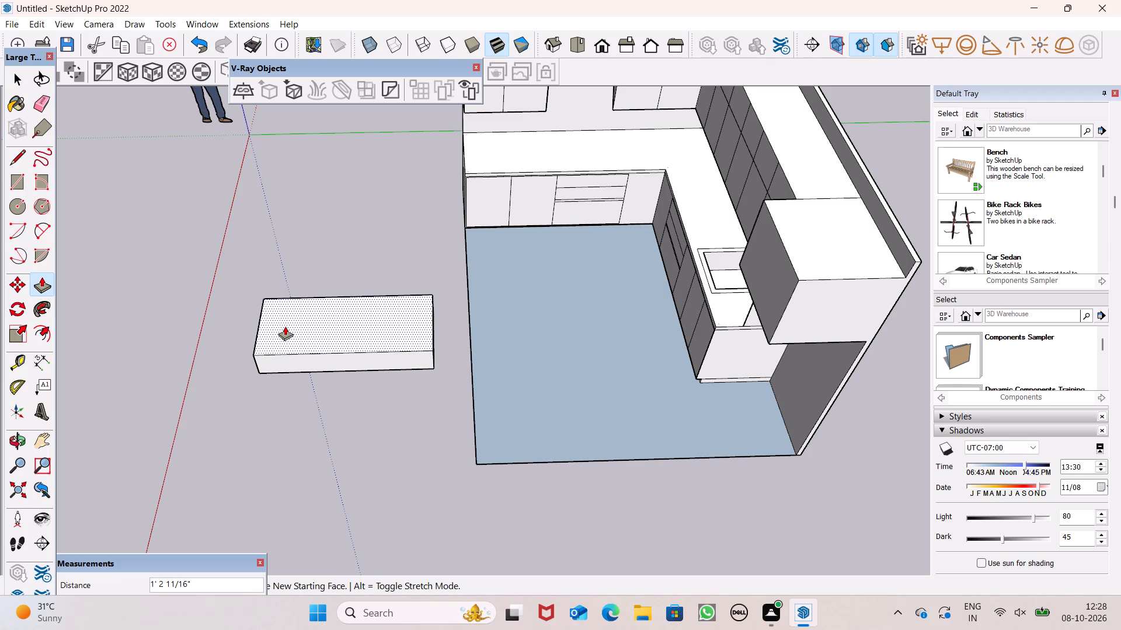
pyautogui.moveTo(285, 326); pyautogui.dragTo(282, 326)
pyautogui.press('1')
pyautogui.press("'")
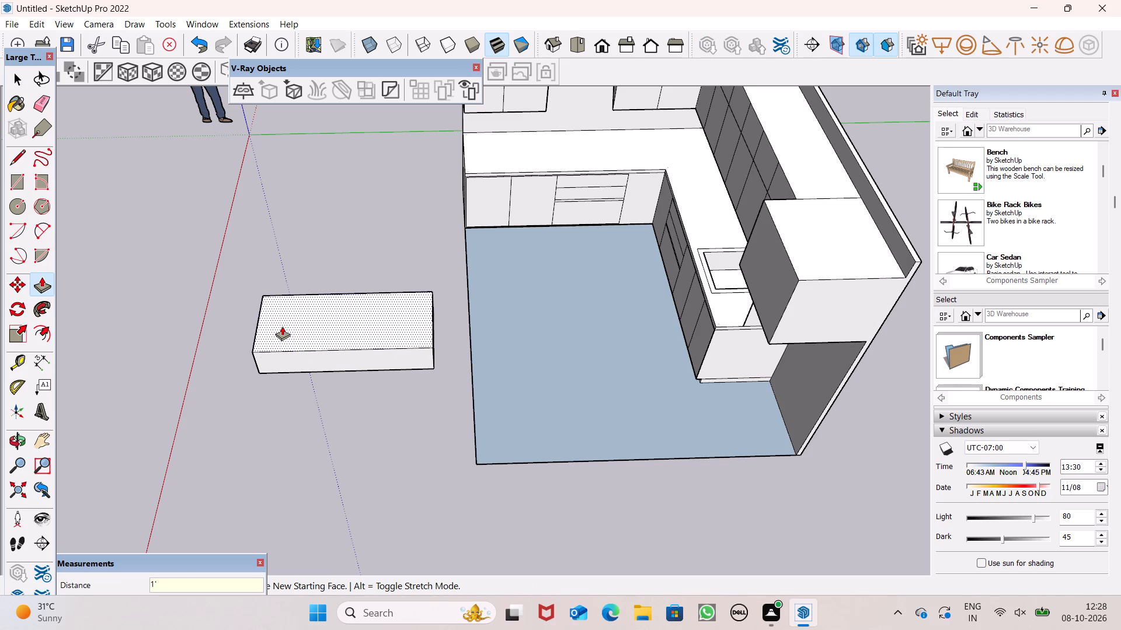
pyautogui.moveTo(282, 326); pyautogui.dragTo(281, 327)
pyautogui.press('Return')
# Shorten the low block by pushing its end face nearest the kitchen floor inward about 7 7/8", then about 4 1/8" more.
pyautogui.moveTo(560, 426); pyautogui.dragTo(311, 353, button='middle')
pyautogui.scroll(6, 398, 332)
pyautogui.moveTo(444, 329); pyautogui.dragTo(415, 331)
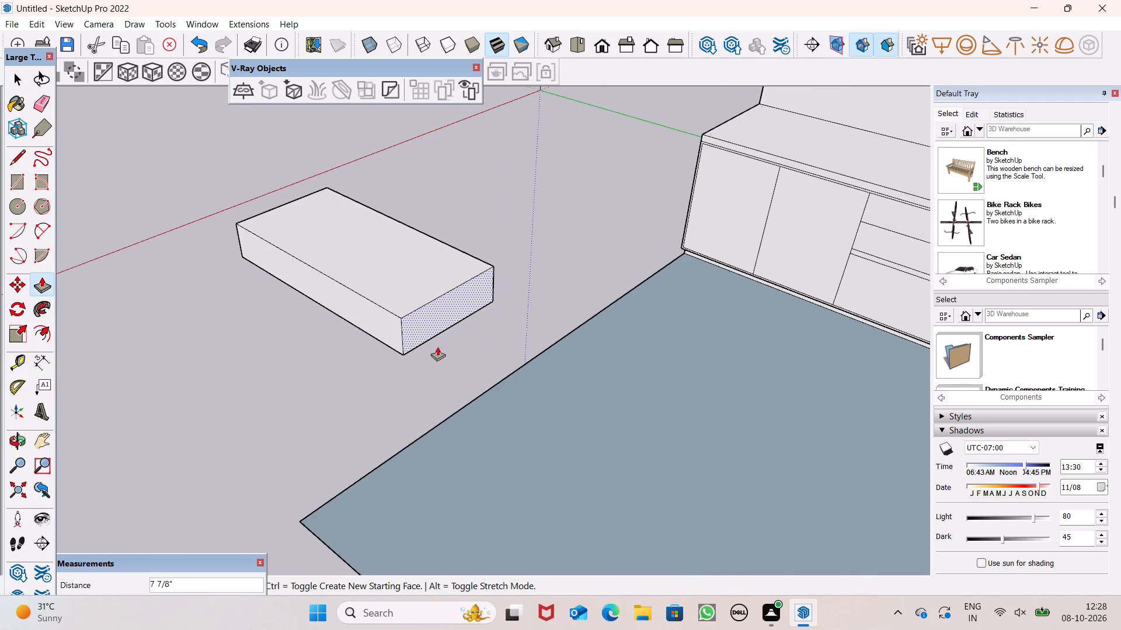
pyautogui.scroll(1, 458, 345)
pyautogui.scroll(-1, 457, 346)
pyautogui.moveTo(470, 357); pyautogui.dragTo(736, 298, button='middle')
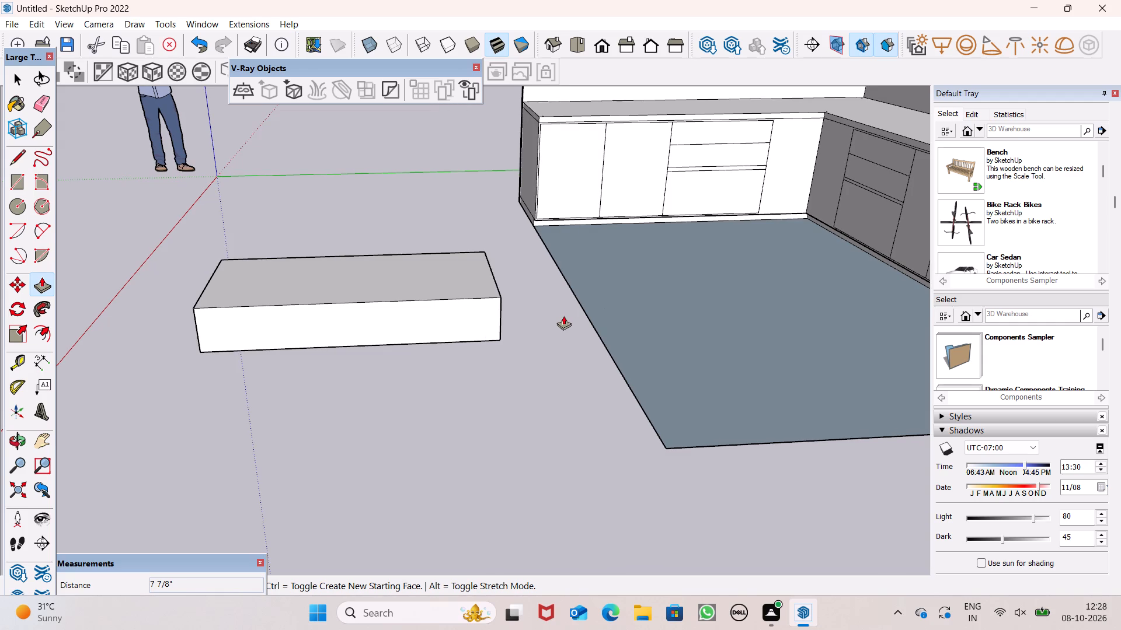
pyautogui.moveTo(516, 321); pyautogui.dragTo(417, 389, button='middle')
pyautogui.moveTo(417, 363); pyautogui.dragTo(401, 363)
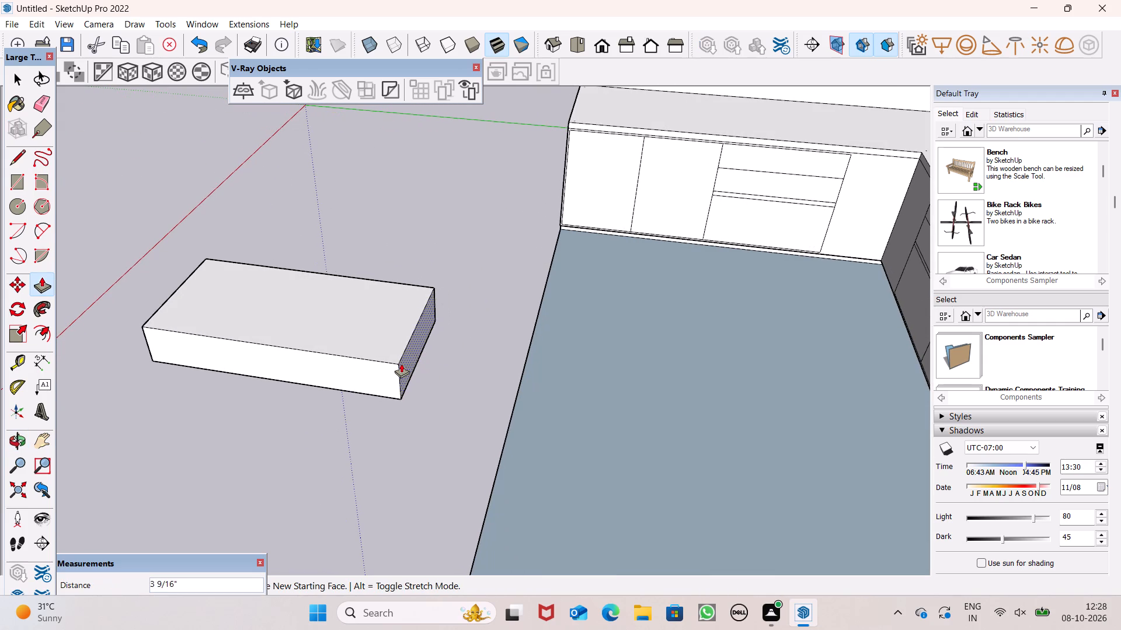
pyautogui.moveTo(401, 363); pyautogui.dragTo(401, 370)
# Draw a small rectangle about 1' 5" by 1' 7" on the ground in front of the low block.
pyautogui.scroll(-1, 406, 348)
pyautogui.moveTo(429, 393); pyautogui.dragTo(449, 374, button='middle')
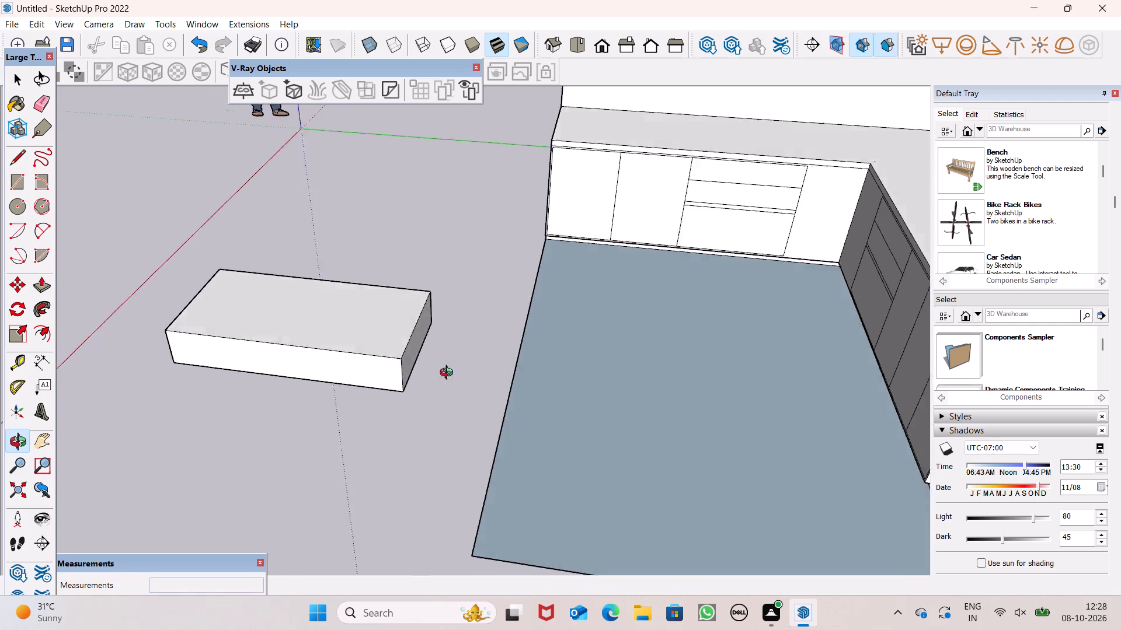
pyautogui.moveTo(449, 374); pyautogui.dragTo(499, 330, button='middle')
pyautogui.scroll(-10, 473, 343)
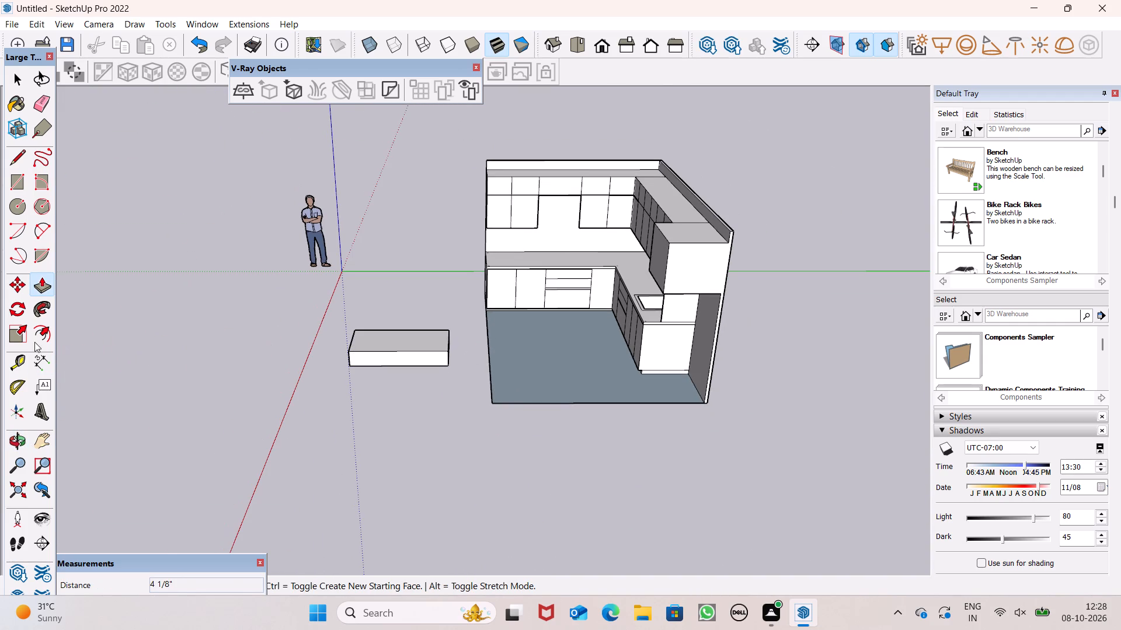
pyautogui.scroll(5, 365, 358)
pyautogui.moveTo(365, 377); pyautogui.dragTo(364, 416, button='middle')
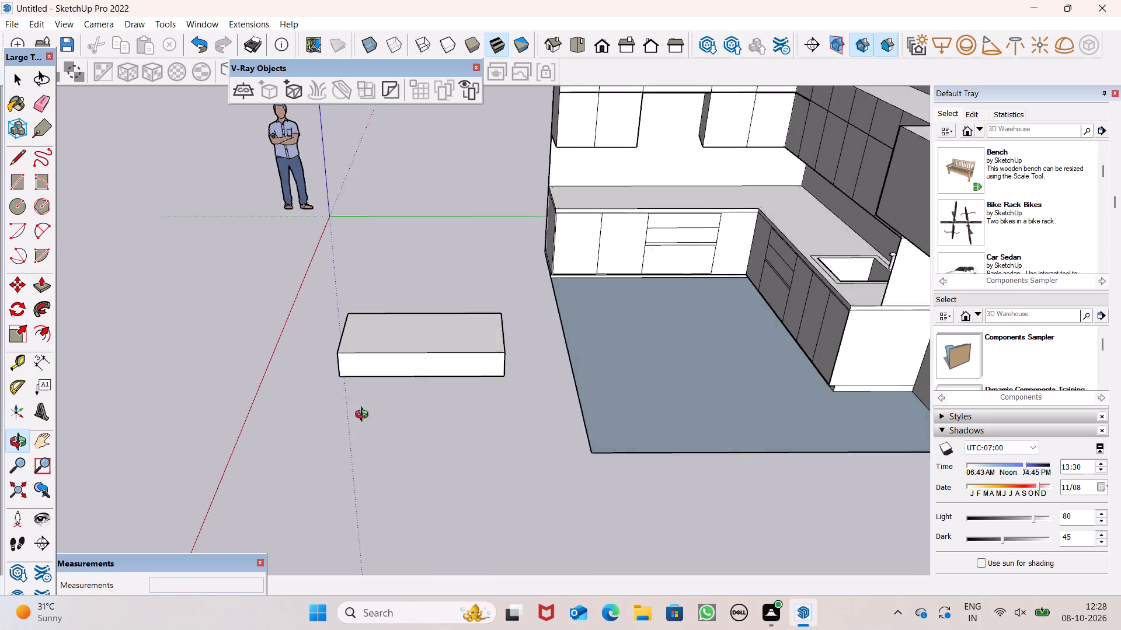
pyautogui.moveTo(364, 416); pyautogui.dragTo(328, 547, button='middle')
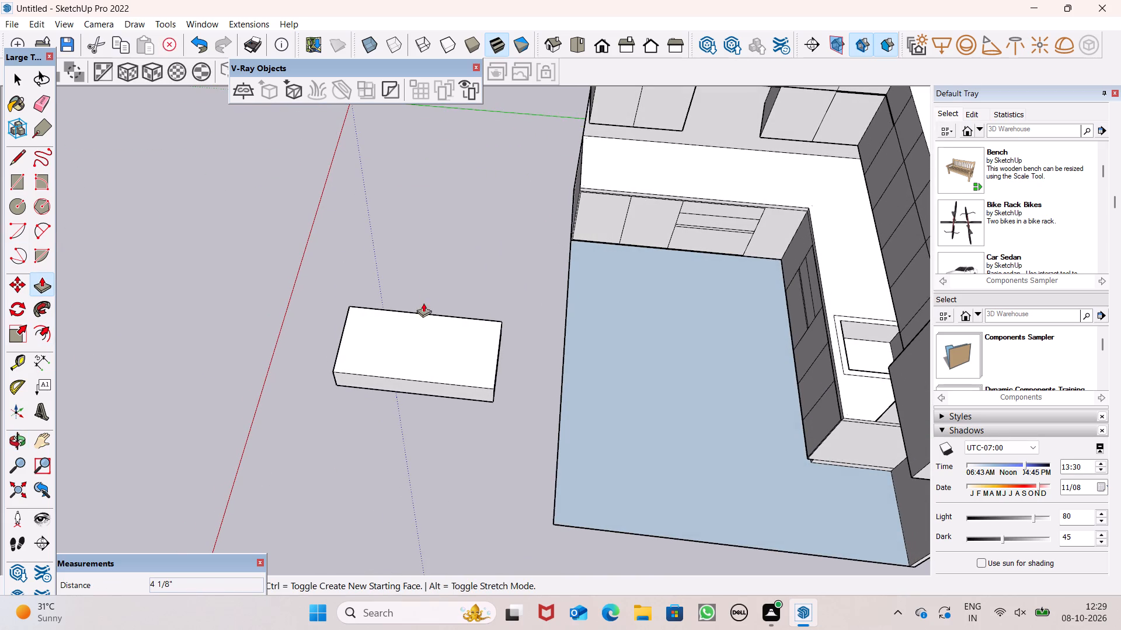
pyautogui.moveTo(499, 440); pyautogui.dragTo(514, 422, button='middle')
pyautogui.scroll(1, 514, 432)
pyautogui.scroll(-1, 491, 311)
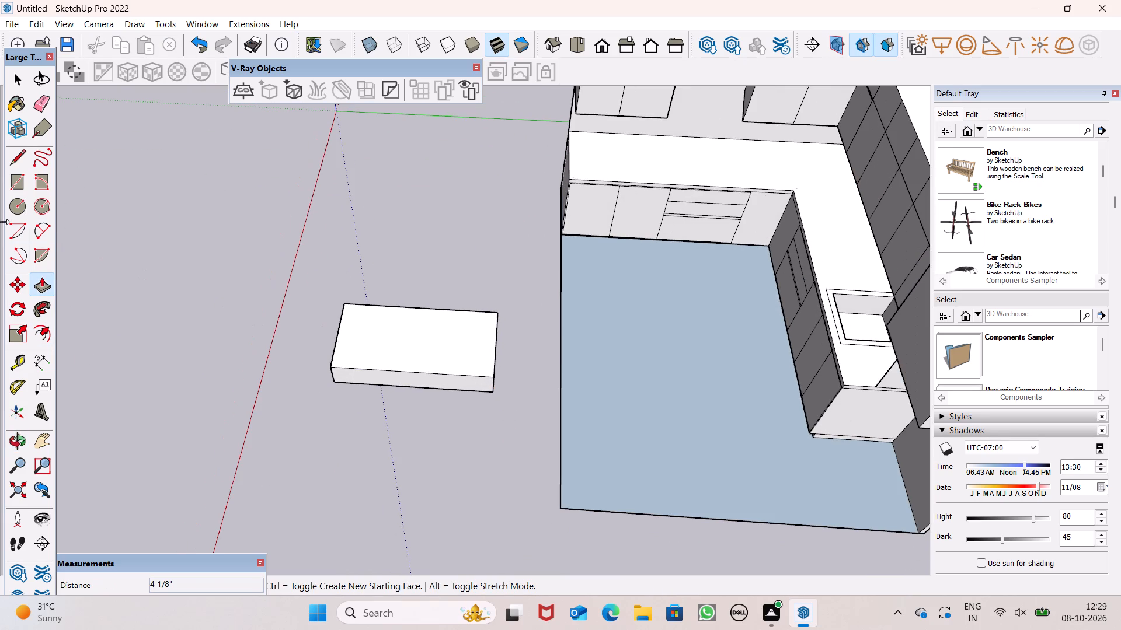
pyautogui.click(23, 185)
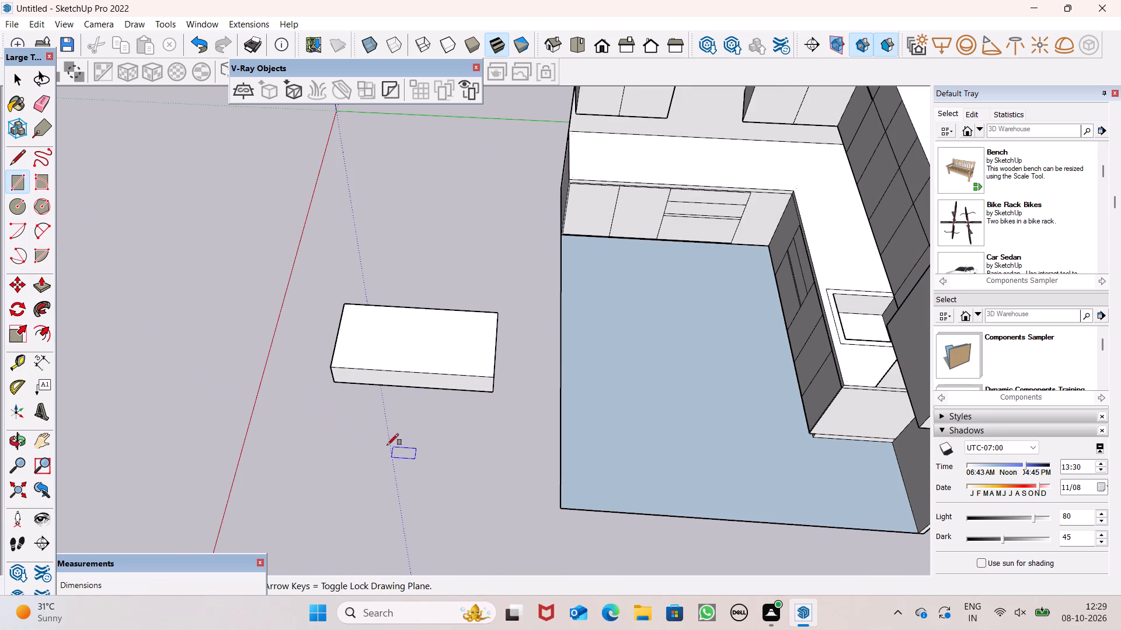
pyautogui.click(346, 439)
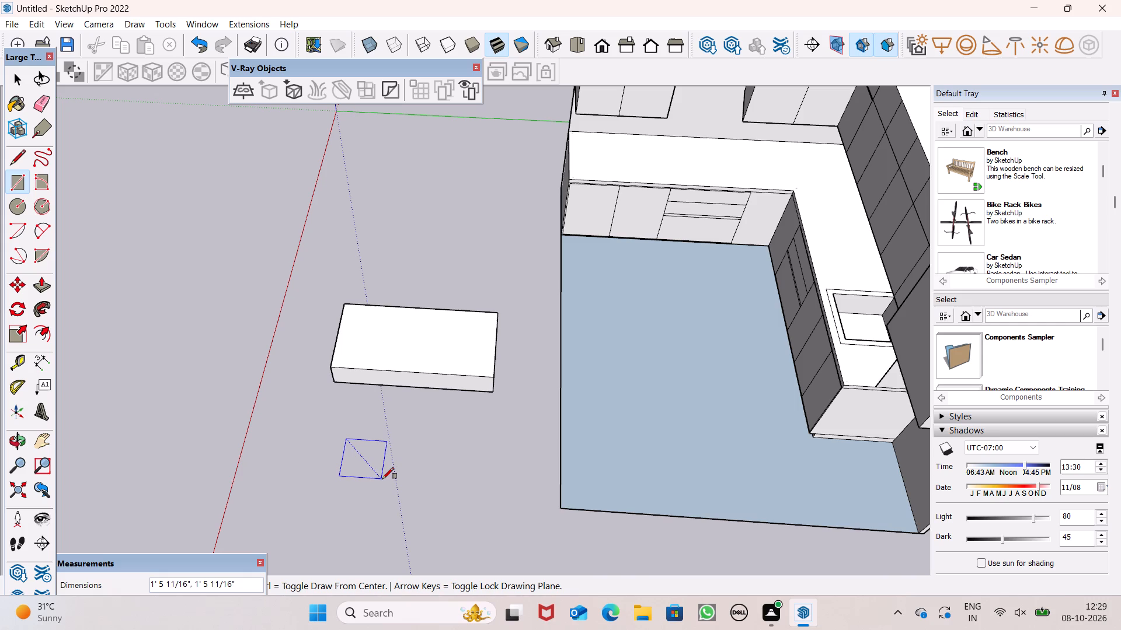
pyautogui.click(385, 478)
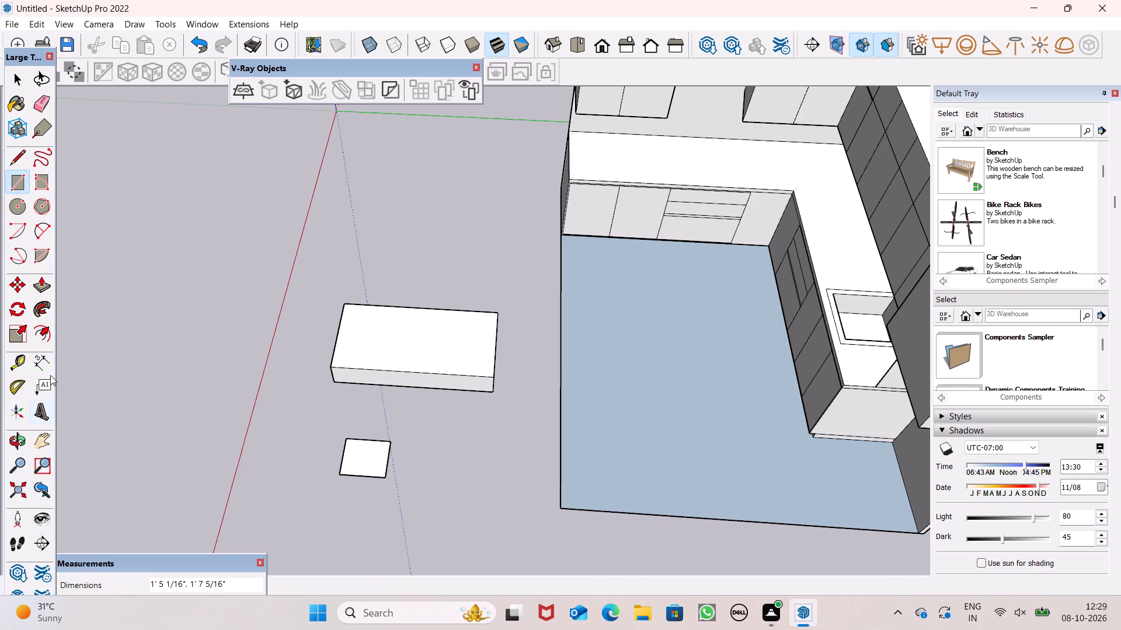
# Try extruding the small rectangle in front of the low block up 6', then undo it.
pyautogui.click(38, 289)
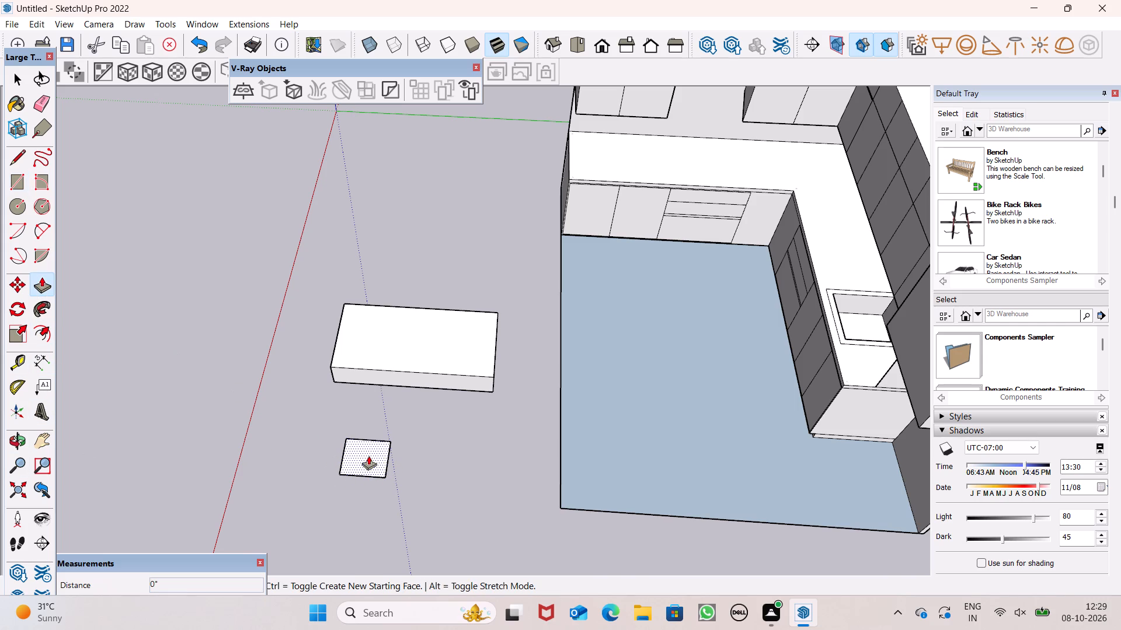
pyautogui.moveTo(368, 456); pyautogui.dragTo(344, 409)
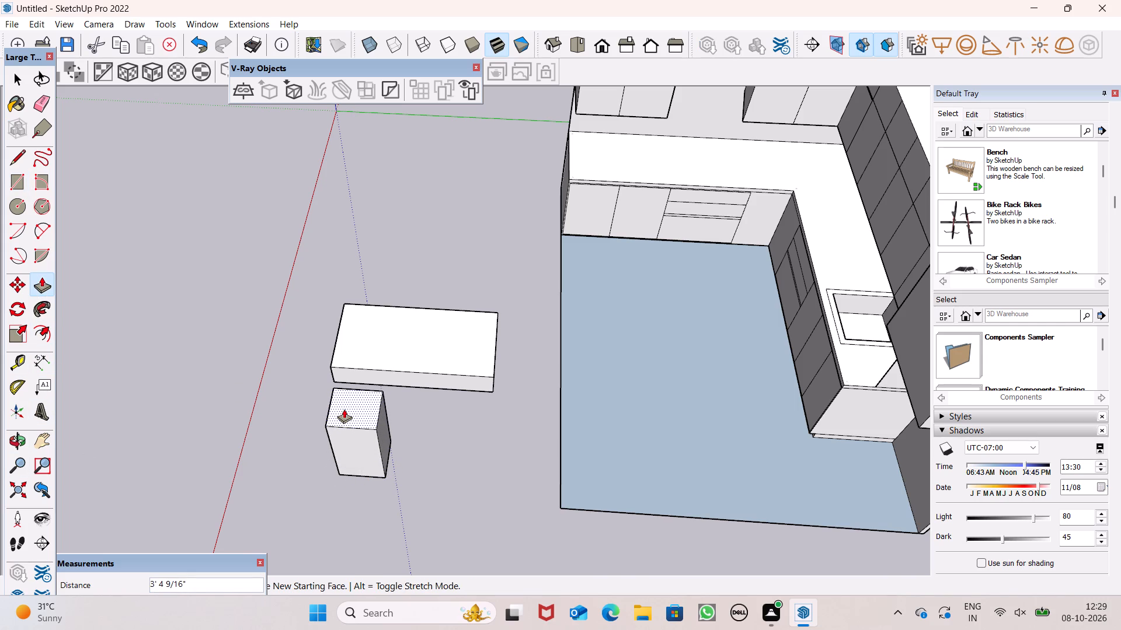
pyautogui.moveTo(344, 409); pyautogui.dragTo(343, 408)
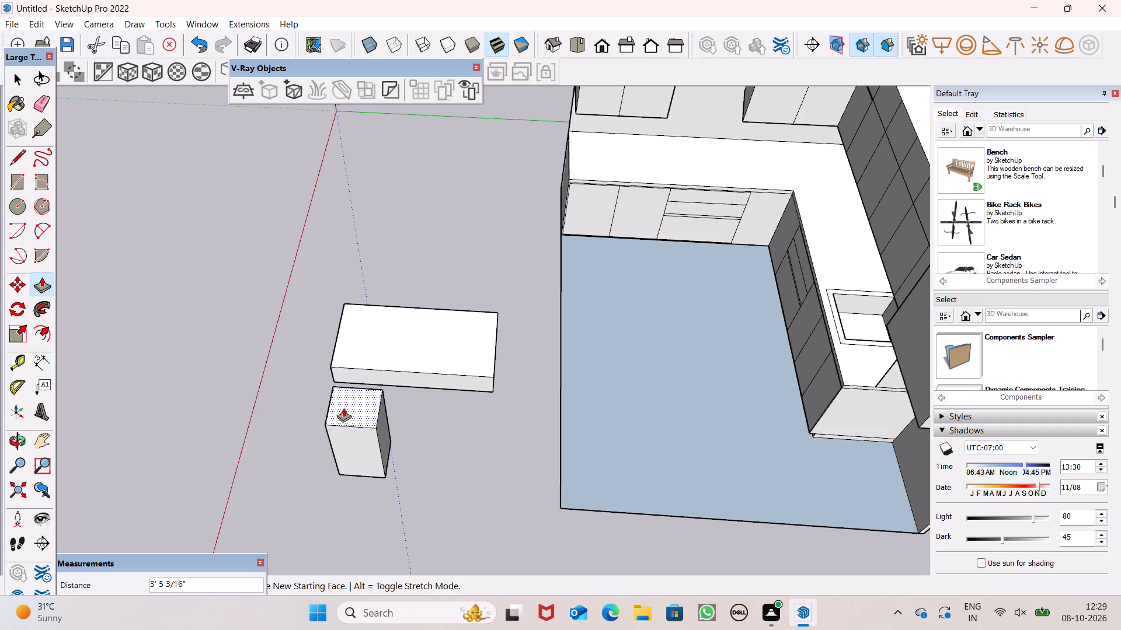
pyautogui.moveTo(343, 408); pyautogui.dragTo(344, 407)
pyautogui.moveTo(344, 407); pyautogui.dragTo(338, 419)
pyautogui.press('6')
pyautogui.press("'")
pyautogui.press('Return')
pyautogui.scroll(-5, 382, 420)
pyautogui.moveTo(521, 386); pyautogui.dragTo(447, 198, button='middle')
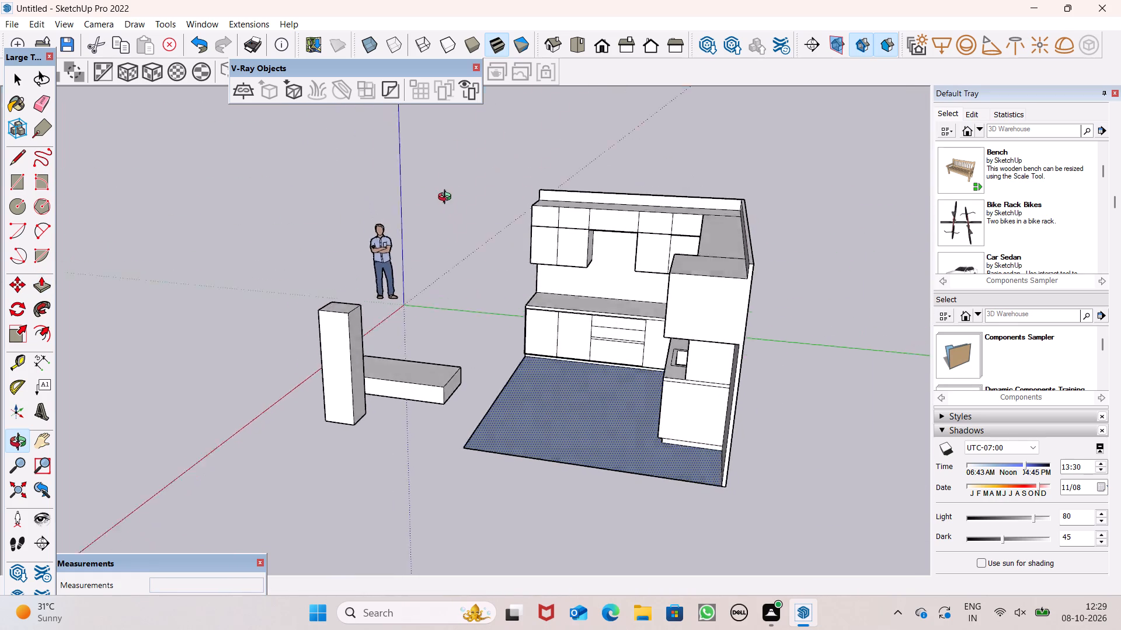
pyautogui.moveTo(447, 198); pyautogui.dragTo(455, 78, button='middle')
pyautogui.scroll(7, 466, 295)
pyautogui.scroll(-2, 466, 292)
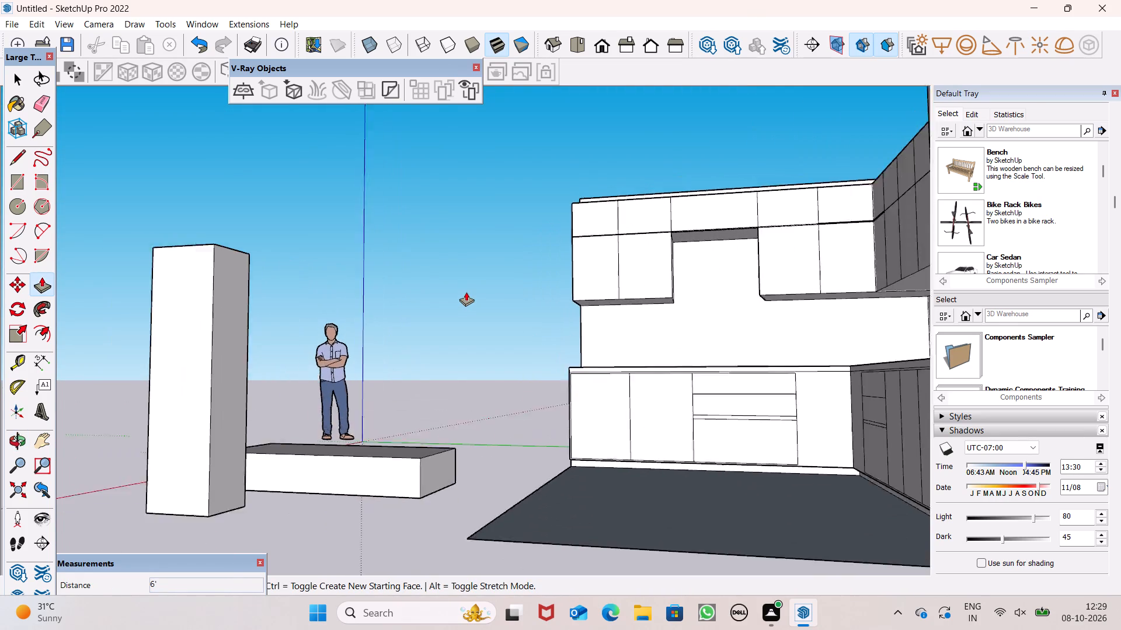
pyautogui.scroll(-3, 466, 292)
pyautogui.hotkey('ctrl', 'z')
# Push/Pull the small rectangle in front of the low block up 4'.
pyautogui.keyDown('ctrl'); pyautogui.moveTo(338, 394); pyautogui.dragTo(334, 548, button='middle'); pyautogui.keyUp('ctrl')
pyautogui.scroll(6, 312, 480)
pyautogui.moveTo(321, 433); pyautogui.dragTo(314, 385)
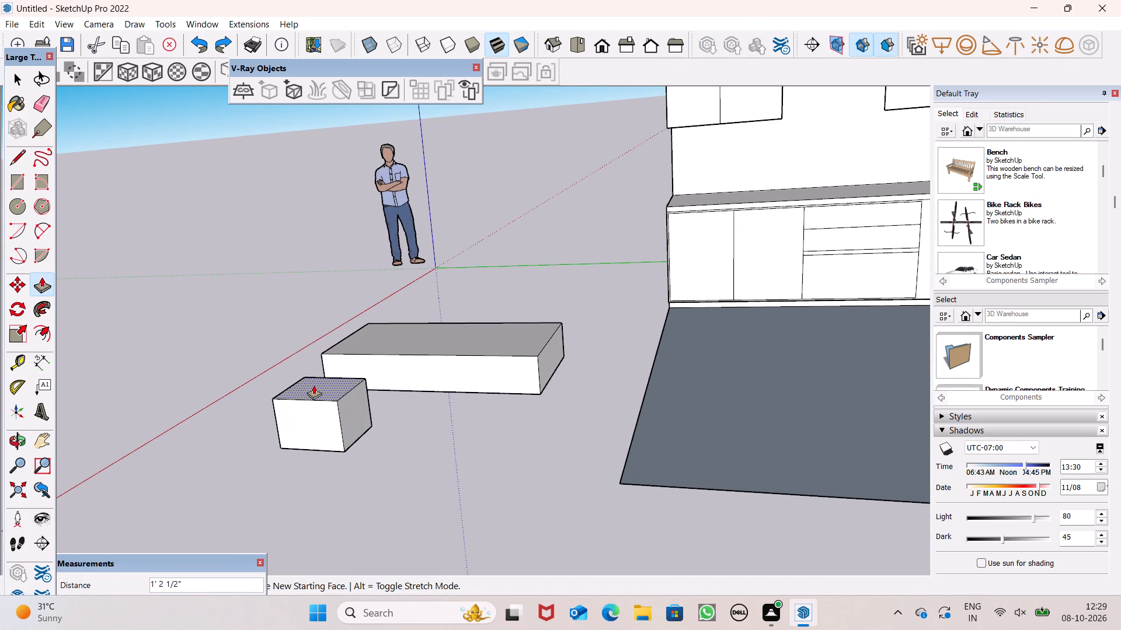
pyautogui.moveTo(314, 385); pyautogui.dragTo(315, 384)
pyautogui.write("4'")
pyautogui.press('Return')
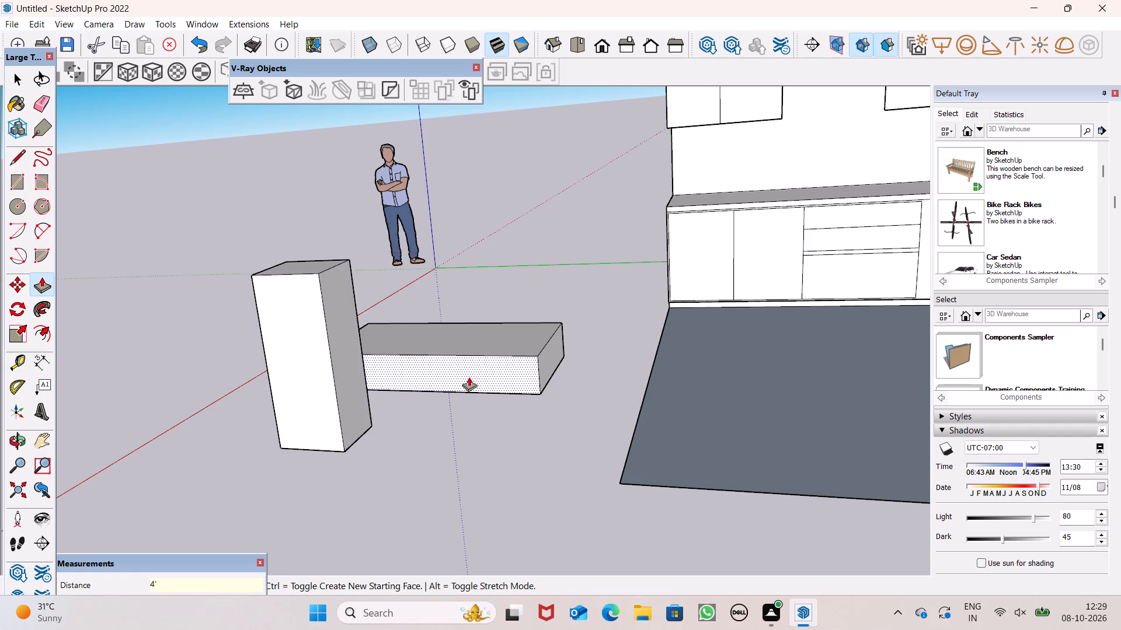
# Shorten the low block further by pushing its kitchen-side end face inward, then pull that face slightly back out.
pyautogui.moveTo(339, 405); pyautogui.dragTo(196, 452, button='middle')
pyautogui.scroll(1, 194, 452)
pyautogui.scroll(-1, 563, 405)
pyautogui.scroll(3, 546, 395)
pyautogui.scroll(-1, 504, 390)
pyautogui.scroll(4, 504, 390)
pyautogui.moveTo(504, 390); pyautogui.dragTo(476, 371)
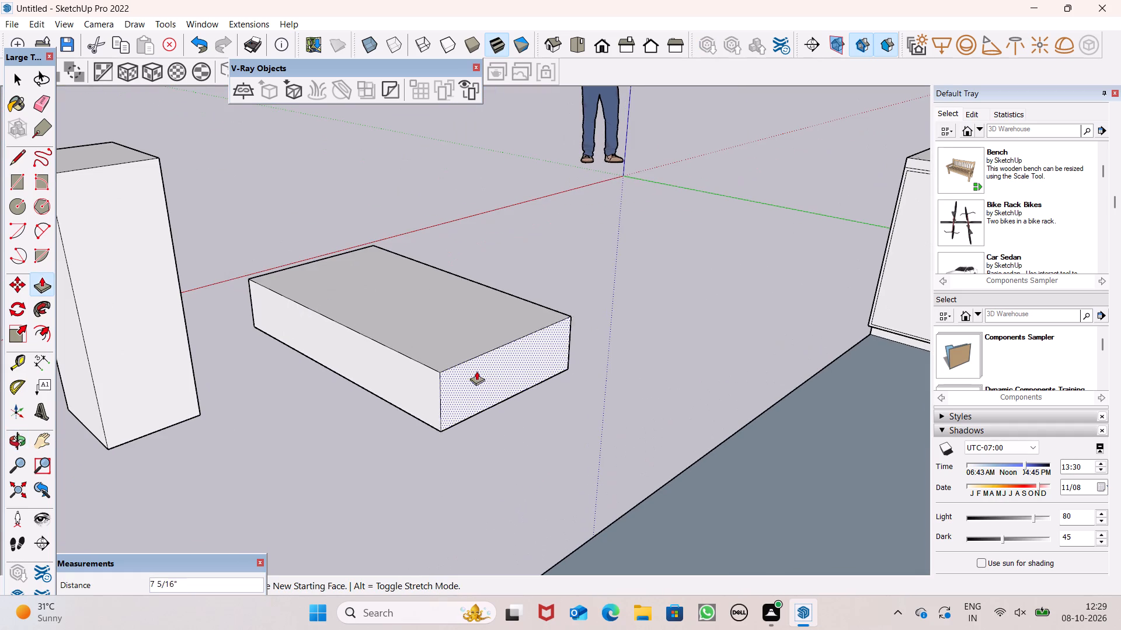
pyautogui.moveTo(476, 371); pyautogui.dragTo(431, 356)
pyautogui.moveTo(432, 357); pyautogui.dragTo(447, 362)
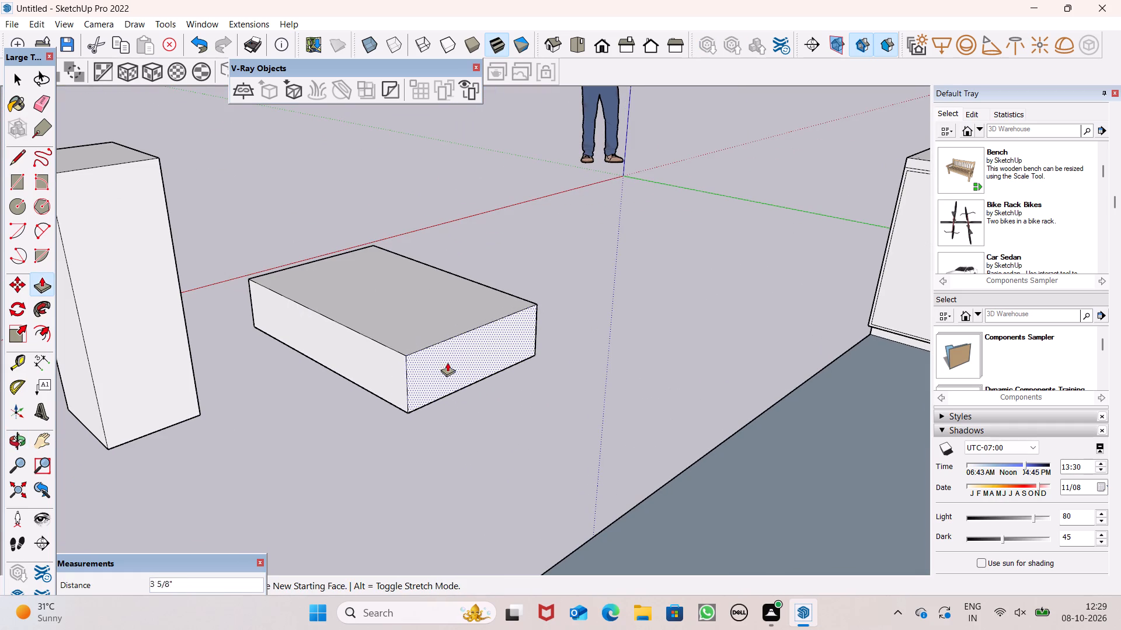
pyautogui.moveTo(447, 362); pyautogui.dragTo(459, 368)
# Taper the low block by scaling its top face inward from the corners, leaving sloping sides and a smaller top.
pyautogui.press('space')
pyautogui.scroll(-1, 426, 366)
pyautogui.moveTo(429, 400); pyautogui.dragTo(421, 491, button='middle')
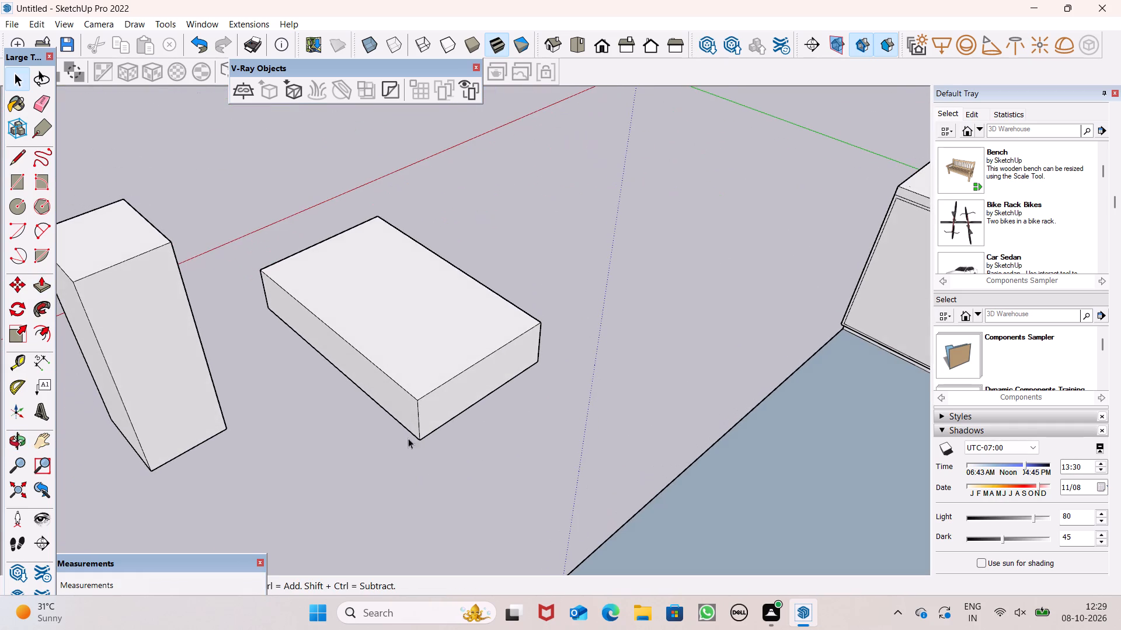
pyautogui.click(422, 344)
pyautogui.click(421, 343)
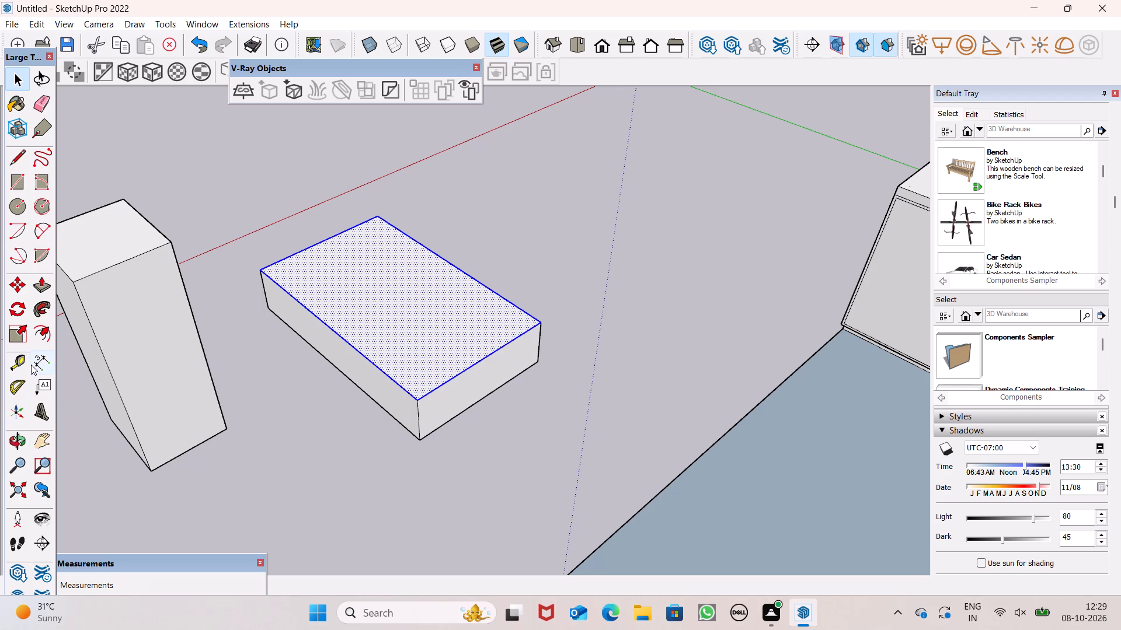
pyautogui.click(23, 338)
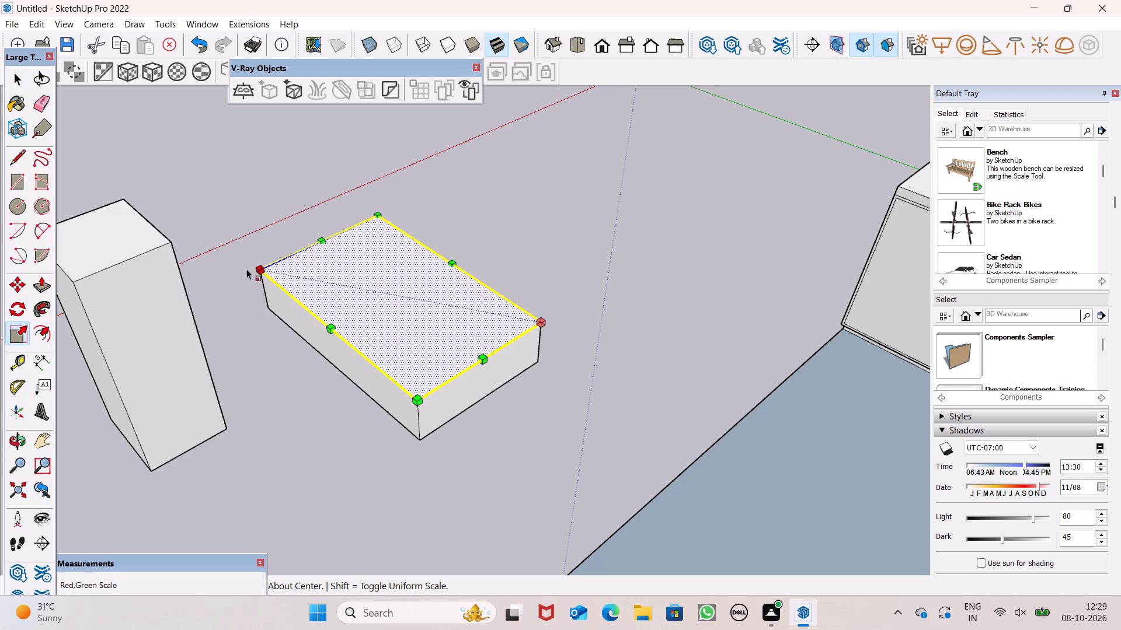
pyautogui.moveTo(257, 267); pyautogui.dragTo(300, 300)
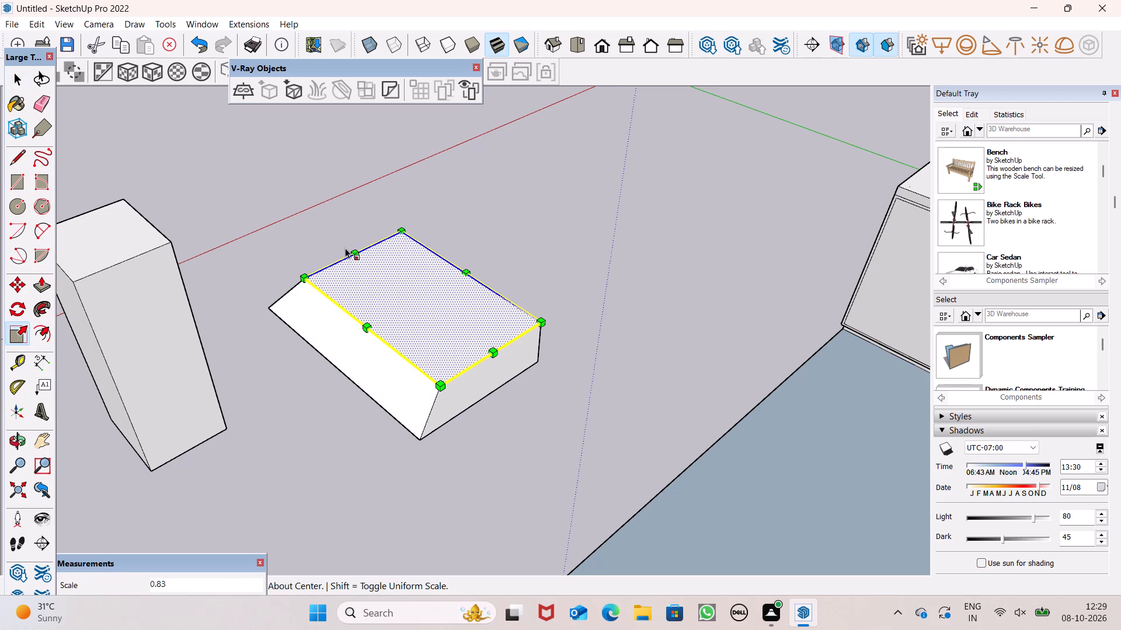
pyautogui.moveTo(403, 227); pyautogui.dragTo(365, 270)
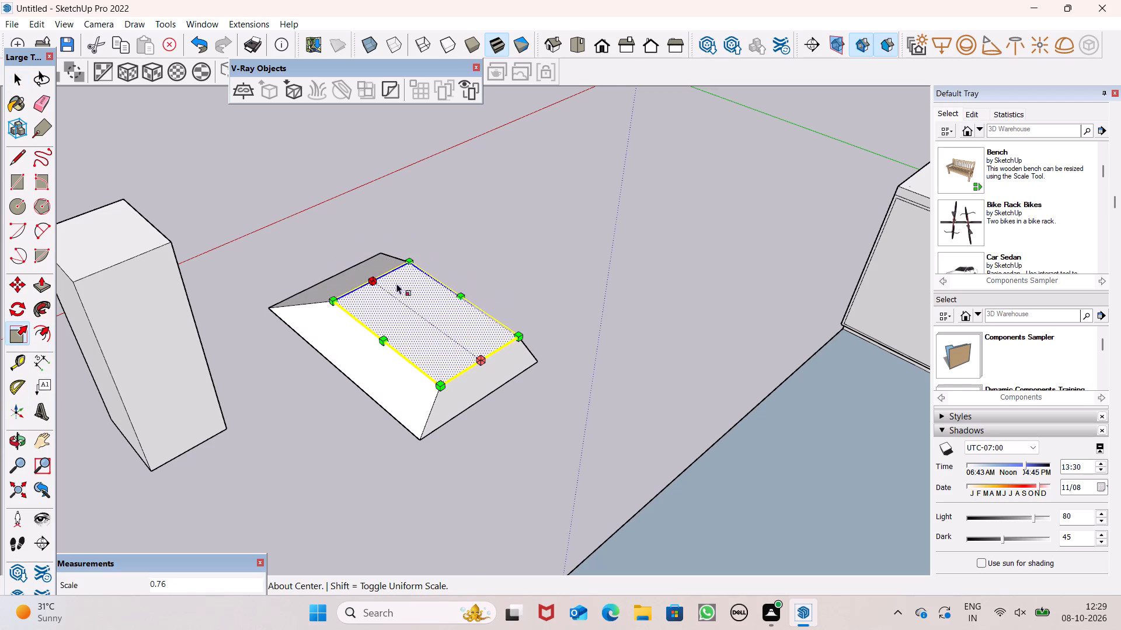
pyautogui.moveTo(518, 334); pyautogui.dragTo(479, 321)
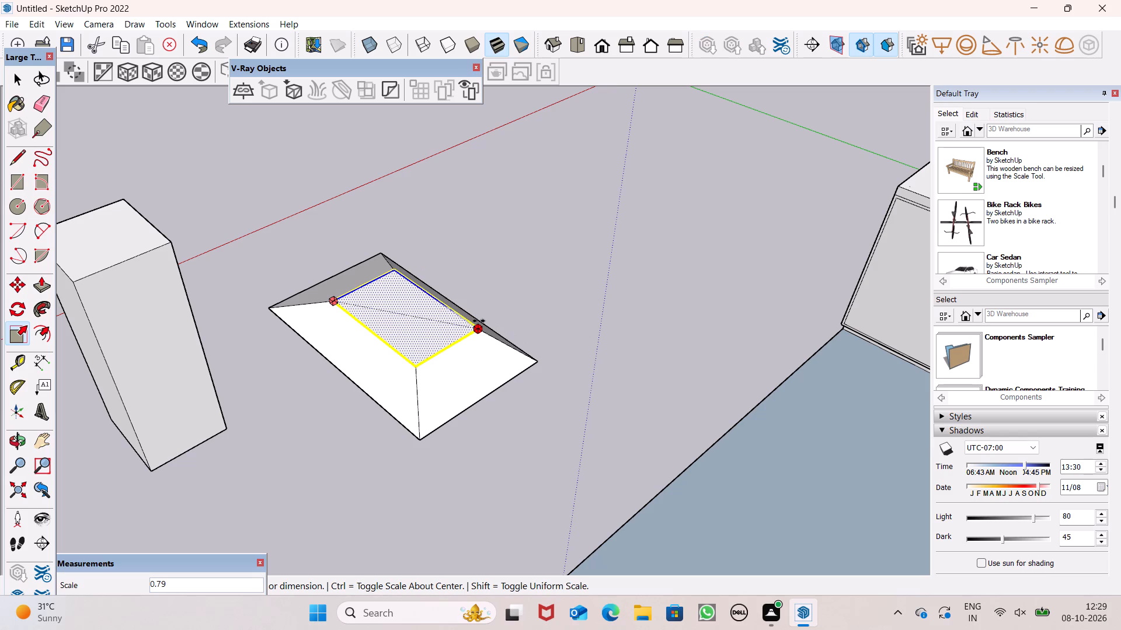
pyautogui.moveTo(479, 321); pyautogui.dragTo(466, 322)
pyautogui.moveTo(404, 363); pyautogui.dragTo(405, 355)
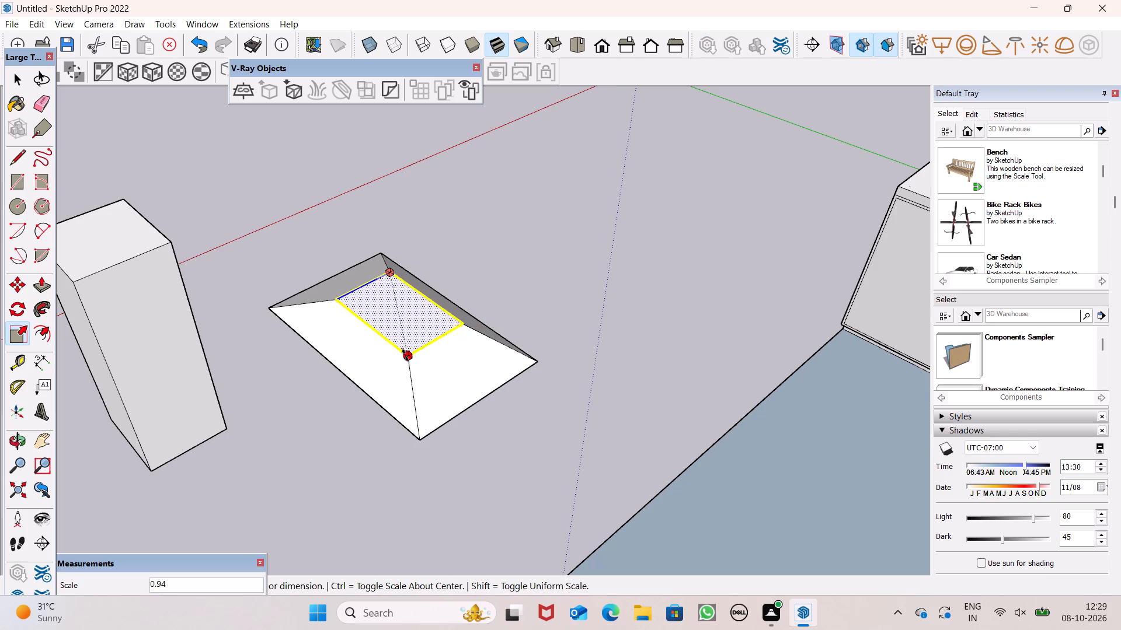
pyautogui.moveTo(405, 355); pyautogui.dragTo(398, 383)
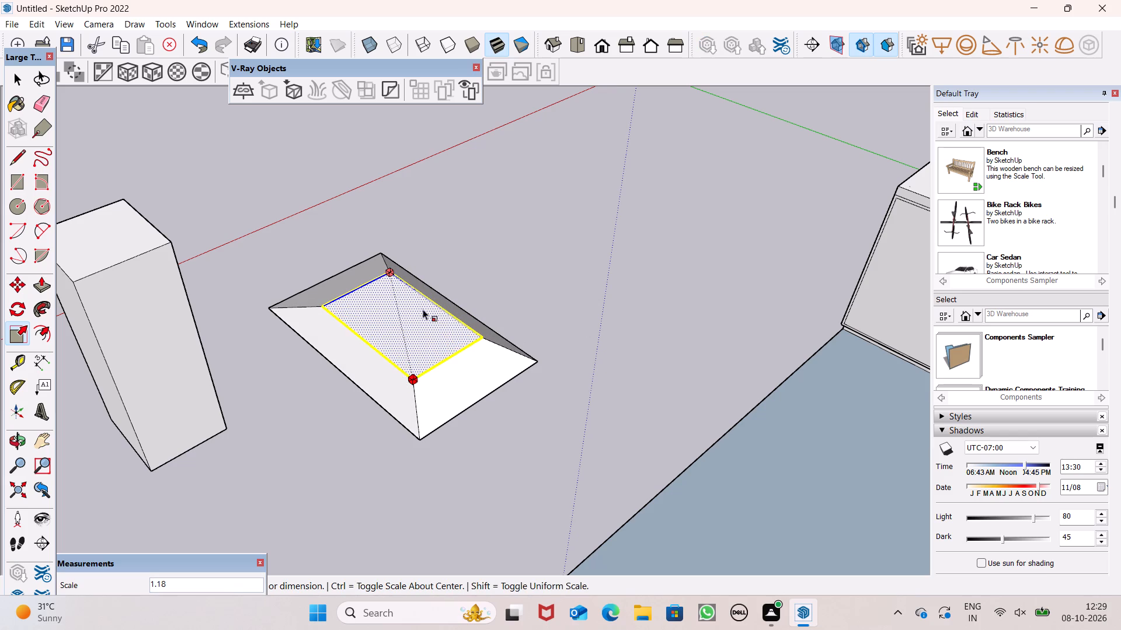
# Adjust the tapered block's top face along the green axis, scaling one end out about 1.14 and the kitchen-side end in about 0.88.
pyautogui.scroll(-1, 573, 290)
pyautogui.moveTo(504, 383); pyautogui.dragTo(608, 124, button='middle')
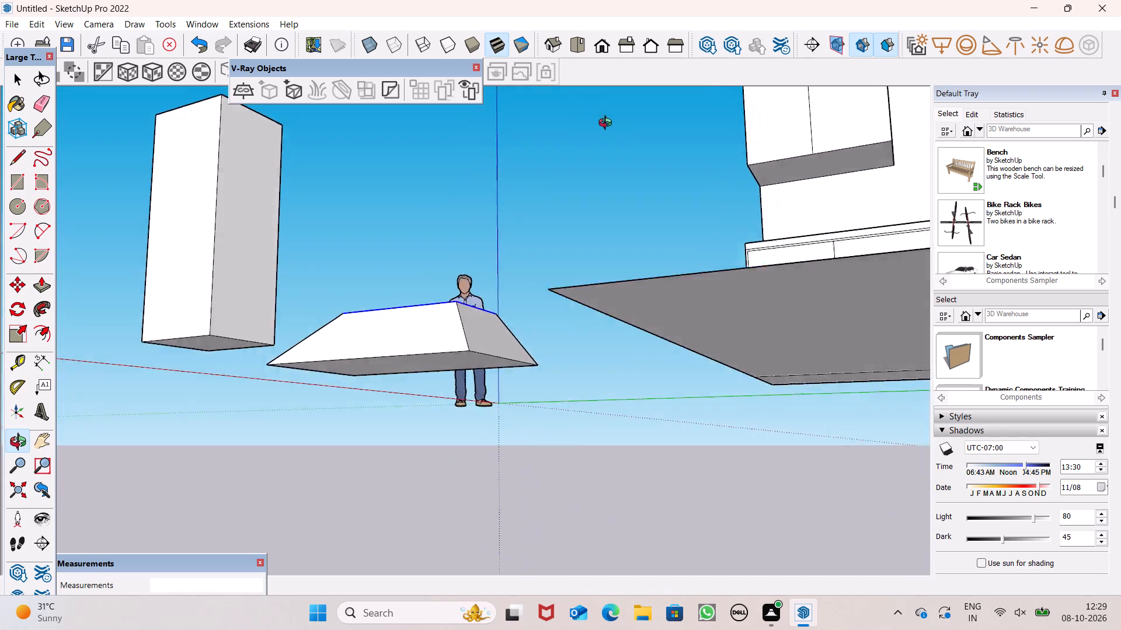
pyautogui.moveTo(608, 124); pyautogui.dragTo(637, 195, button='middle')
pyautogui.moveTo(497, 297); pyautogui.dragTo(489, 494, button='middle')
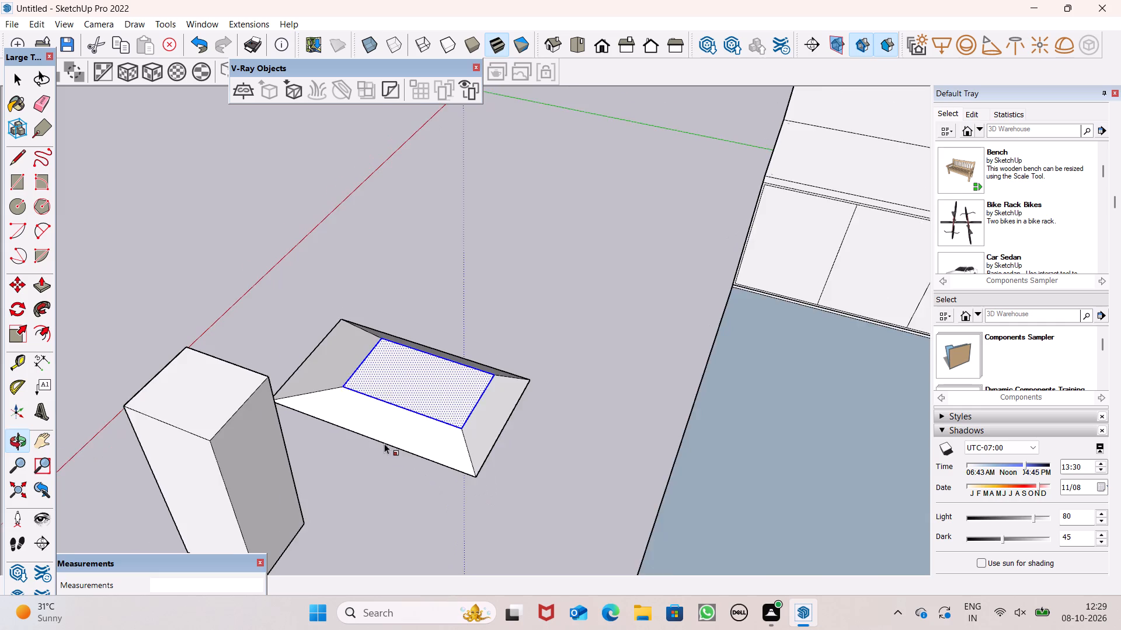
pyautogui.scroll(5, 379, 436)
pyautogui.moveTo(353, 313); pyautogui.dragTo(333, 307)
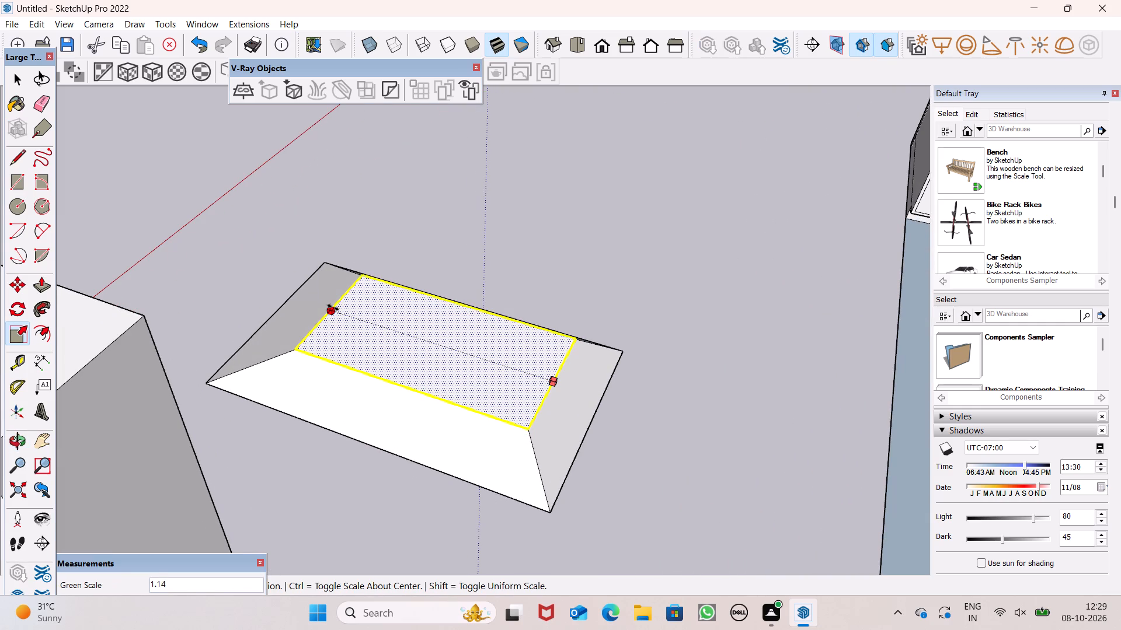
pyautogui.moveTo(333, 307); pyautogui.dragTo(332, 312)
pyautogui.moveTo(552, 379); pyautogui.dragTo(526, 370)
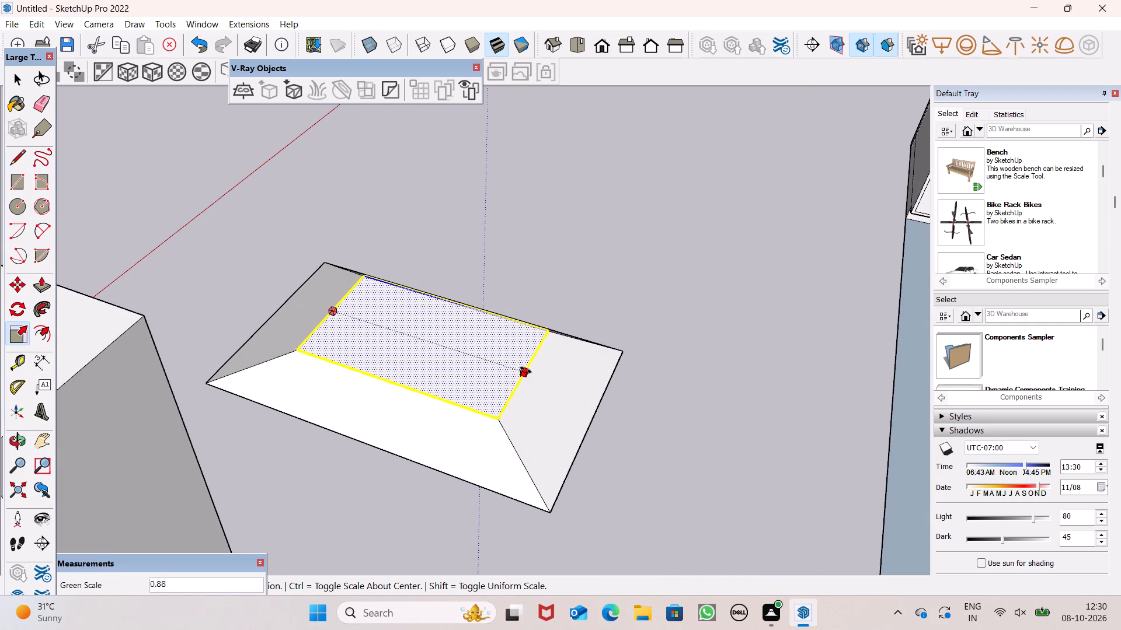
pyautogui.moveTo(526, 370); pyautogui.dragTo(524, 370)
# Examine the tapered block's slopes from the side, from underneath and from above, beside the tall block.
pyautogui.scroll(-3, 585, 363)
pyautogui.moveTo(576, 391); pyautogui.dragTo(635, 134, button='middle')
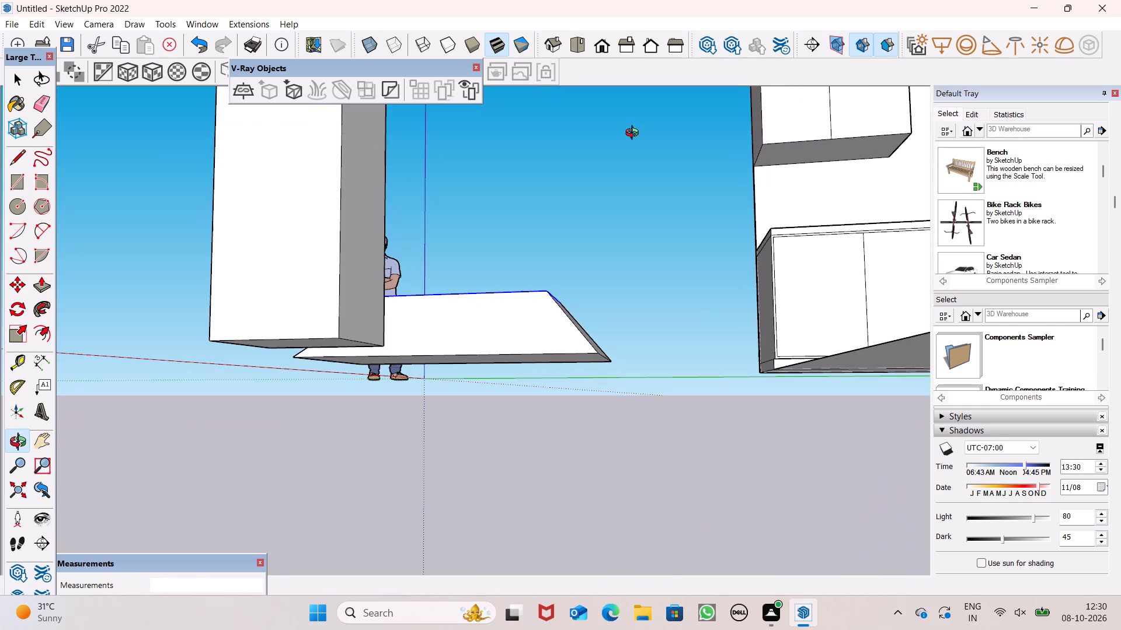
pyautogui.moveTo(635, 134); pyautogui.dragTo(591, 90, button='middle')
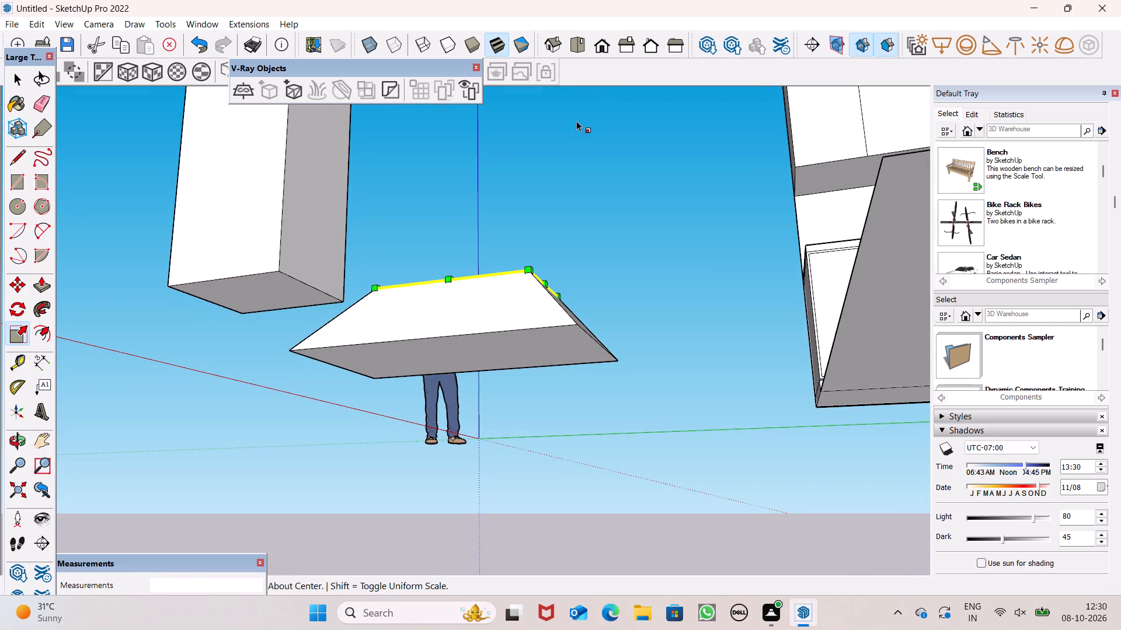
pyautogui.press('space')
pyautogui.scroll(-3, 471, 282)
pyautogui.moveTo(469, 348); pyautogui.dragTo(474, 163, button='middle')
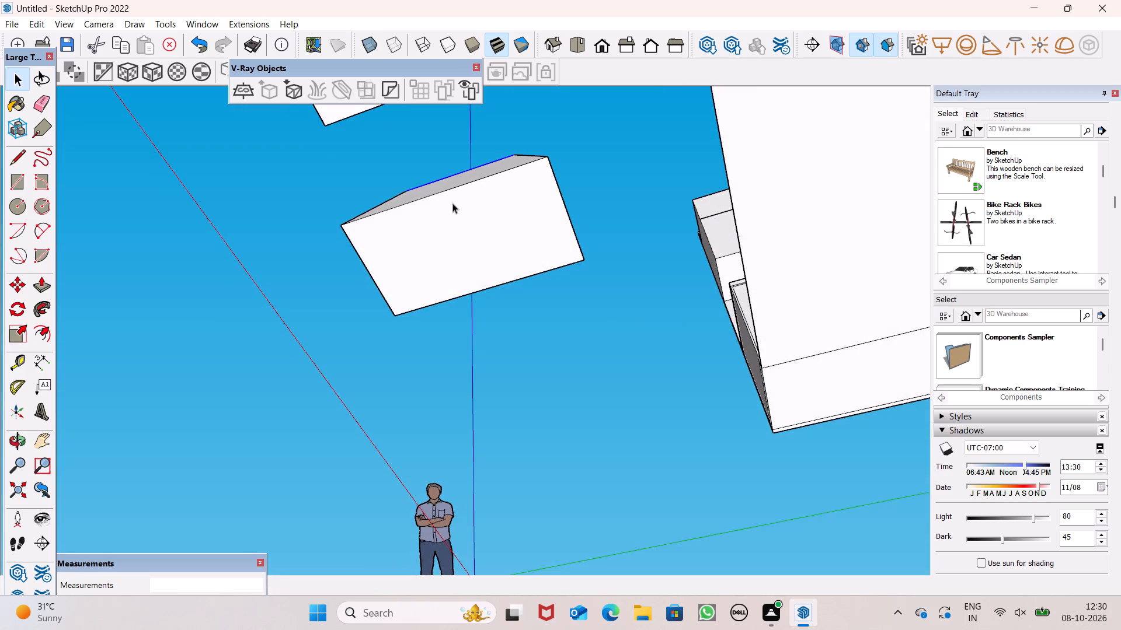
pyautogui.moveTo(519, 228); pyautogui.dragTo(625, 180, button='middle')
pyautogui.scroll(-3, 611, 206)
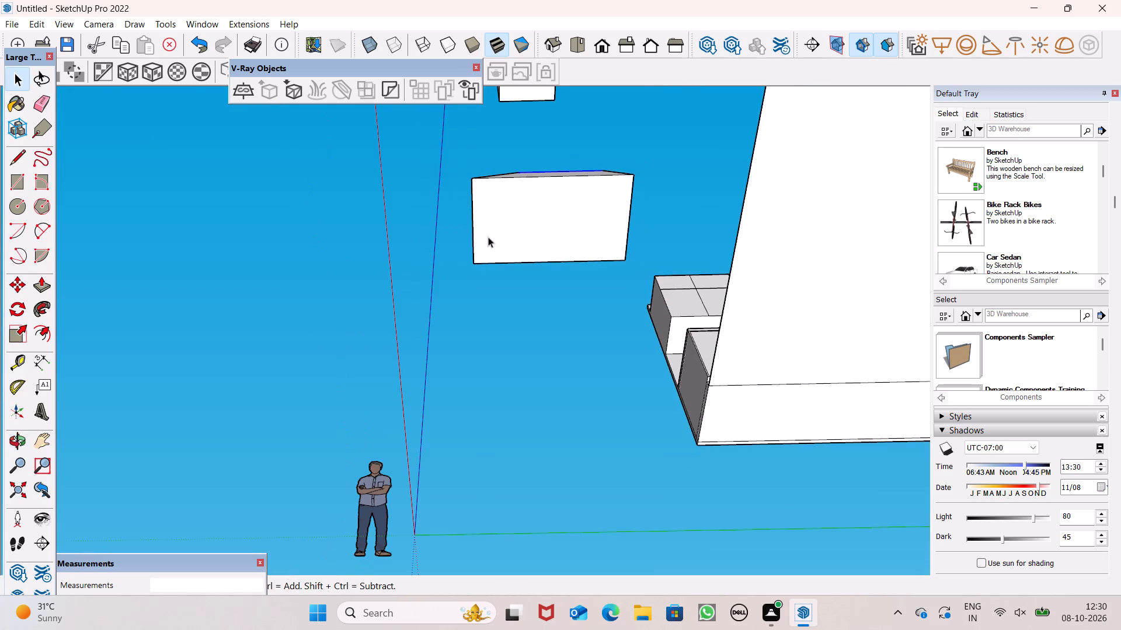
pyautogui.click(237, 269)
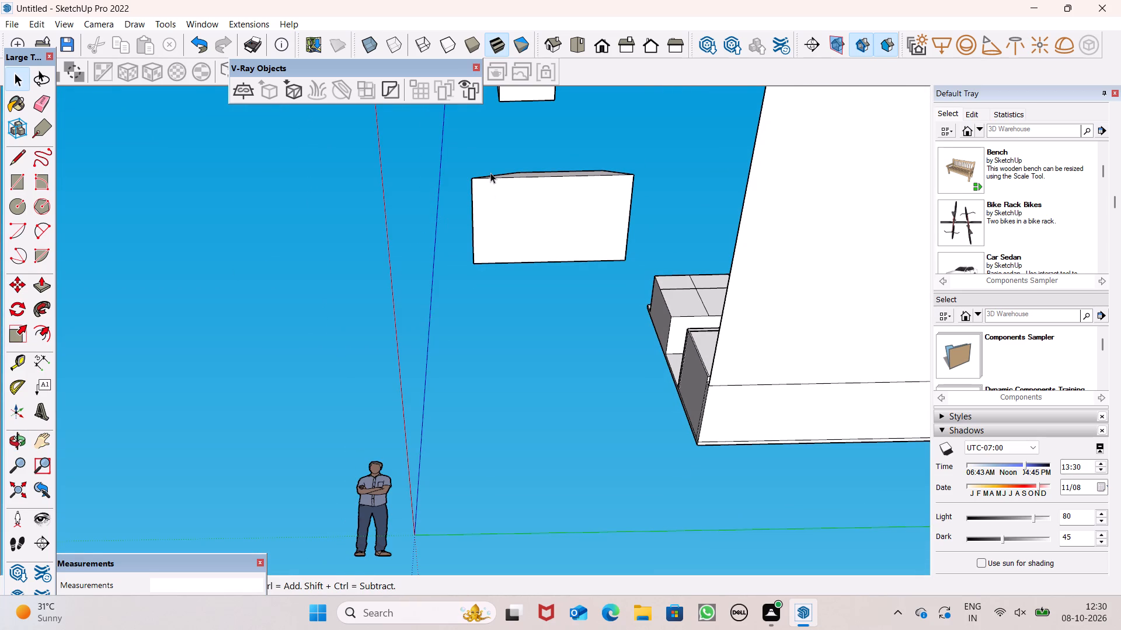
pyautogui.scroll(-1, 537, 107)
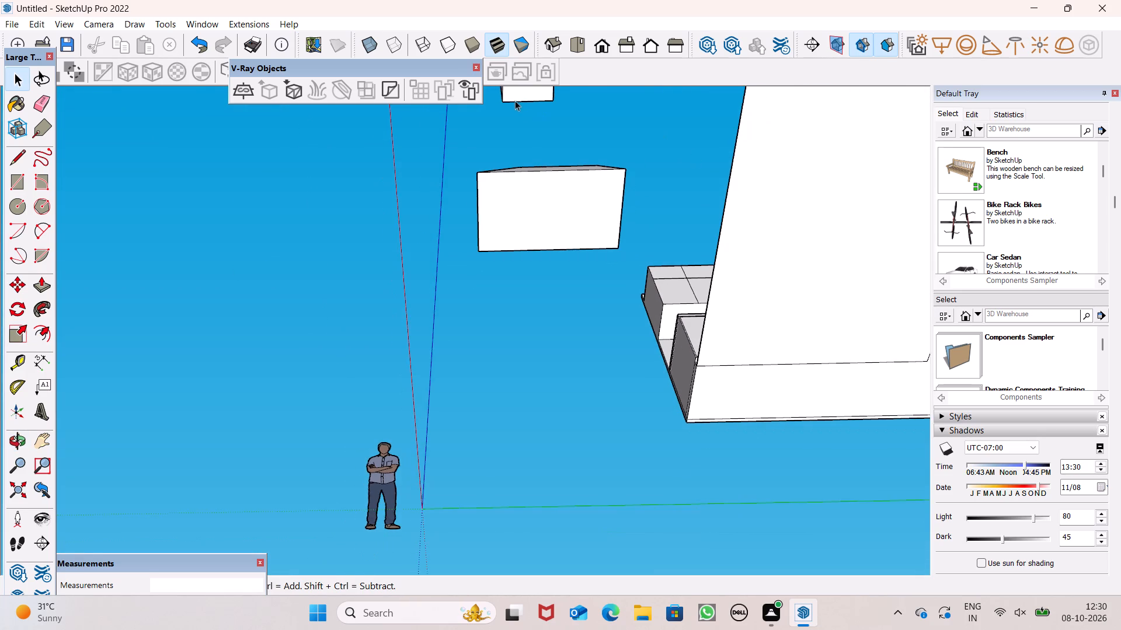
pyautogui.scroll(-2, 505, 146)
pyautogui.moveTo(491, 194); pyautogui.dragTo(450, 372, button='middle')
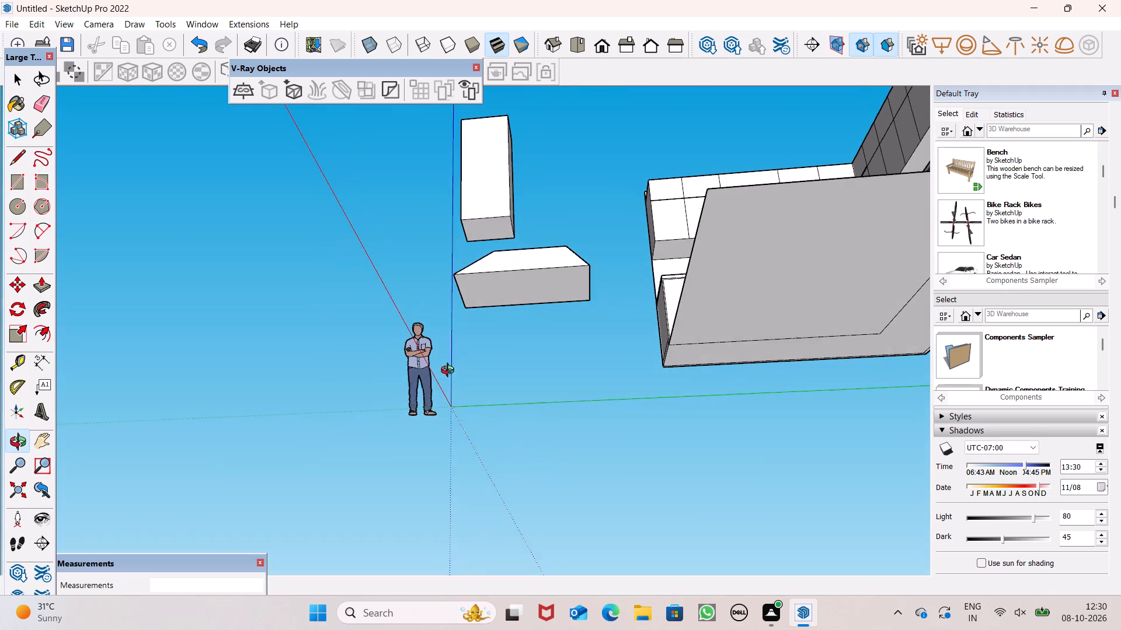
pyautogui.moveTo(450, 372); pyautogui.dragTo(450, 371, button='middle')
pyautogui.scroll(1, 532, 279)
pyautogui.scroll(-1, 532, 279)
pyautogui.scroll(1, 532, 279)
pyautogui.moveTo(565, 263); pyautogui.dragTo(438, 534, button='middle')
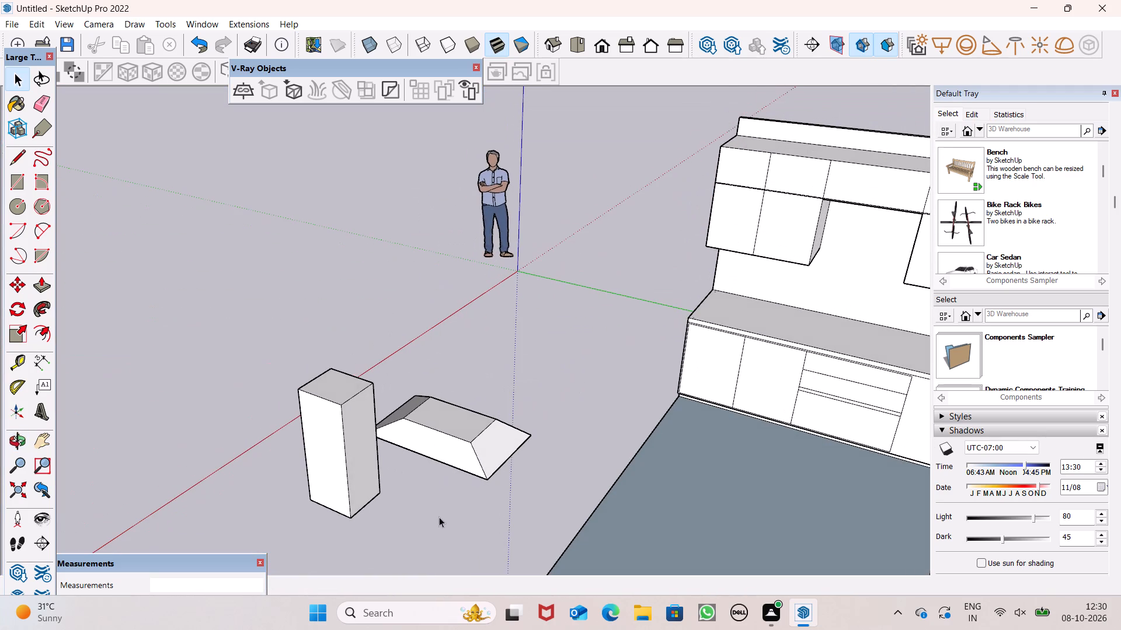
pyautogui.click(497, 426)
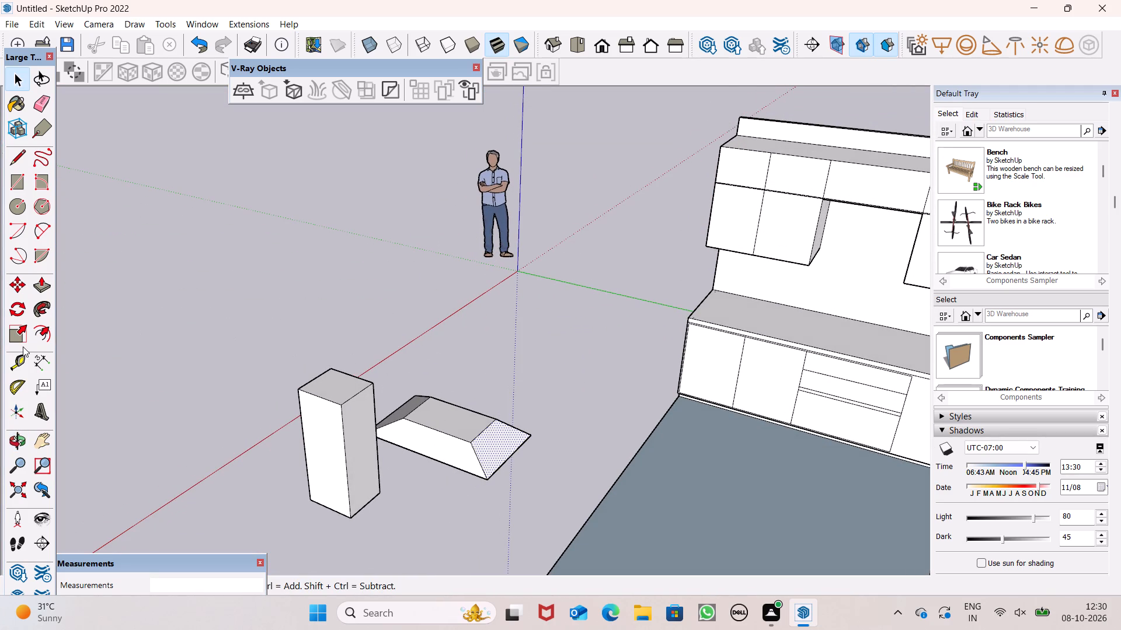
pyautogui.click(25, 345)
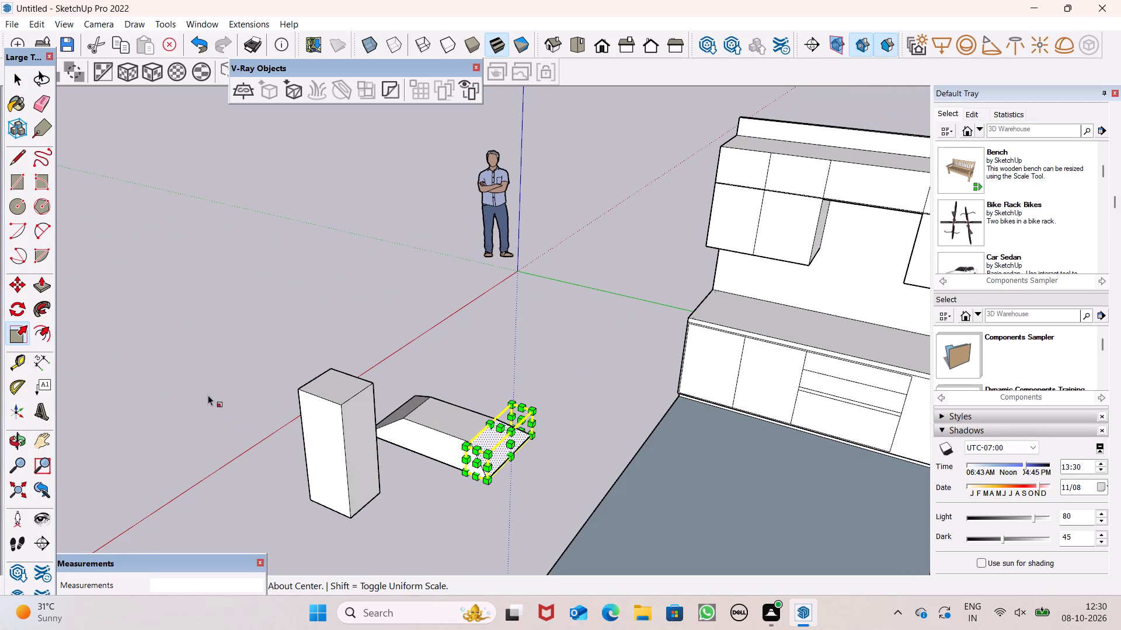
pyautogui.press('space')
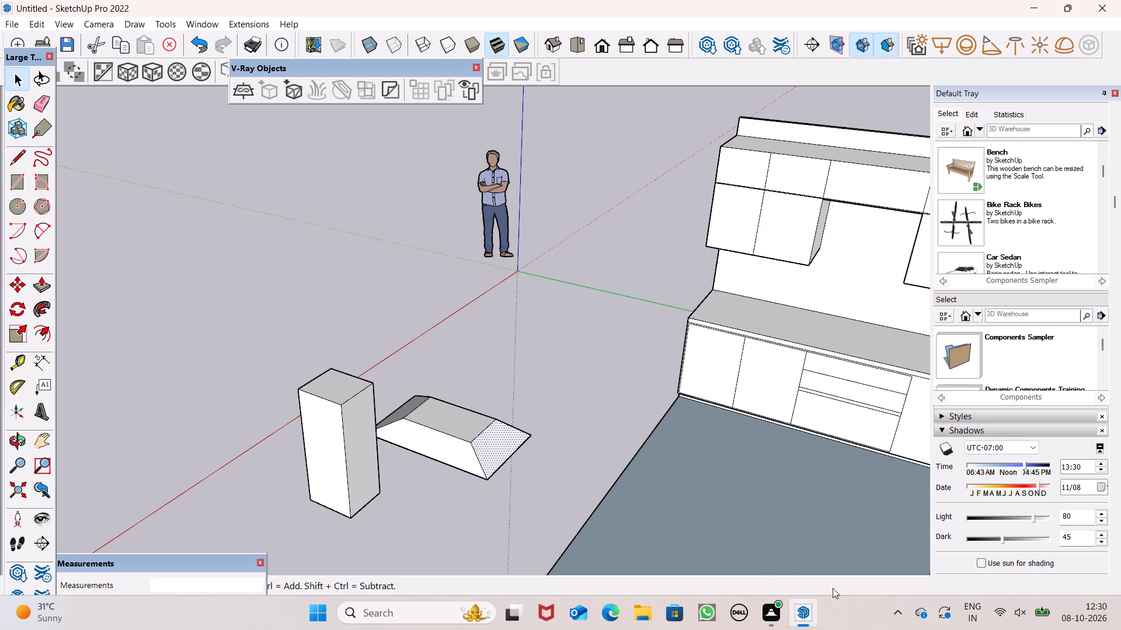
# Scale the tapered block's top face further inward along the green axis at its kitchen-side end, finishing with a factor of about 0.94.
pyautogui.scroll(1, 404, 394)
pyautogui.moveTo(448, 429); pyautogui.dragTo(433, 493, button='middle')
pyautogui.doubleClick(479, 436)
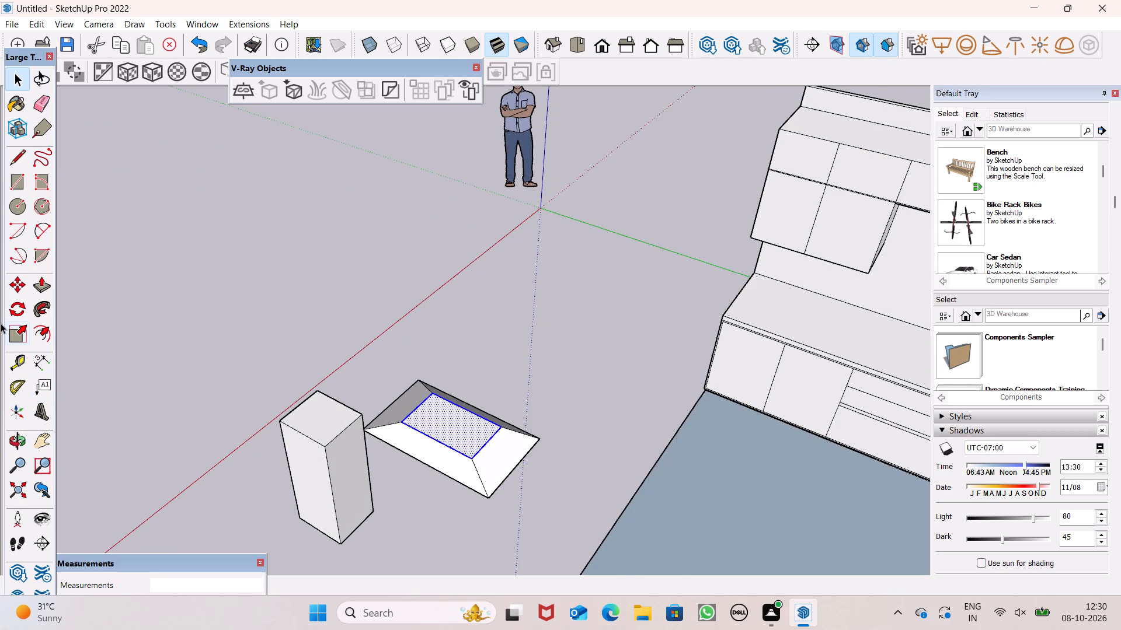
pyautogui.scroll(-1, 1, 323)
pyautogui.scroll(3, 1, 323)
pyautogui.click(22, 335)
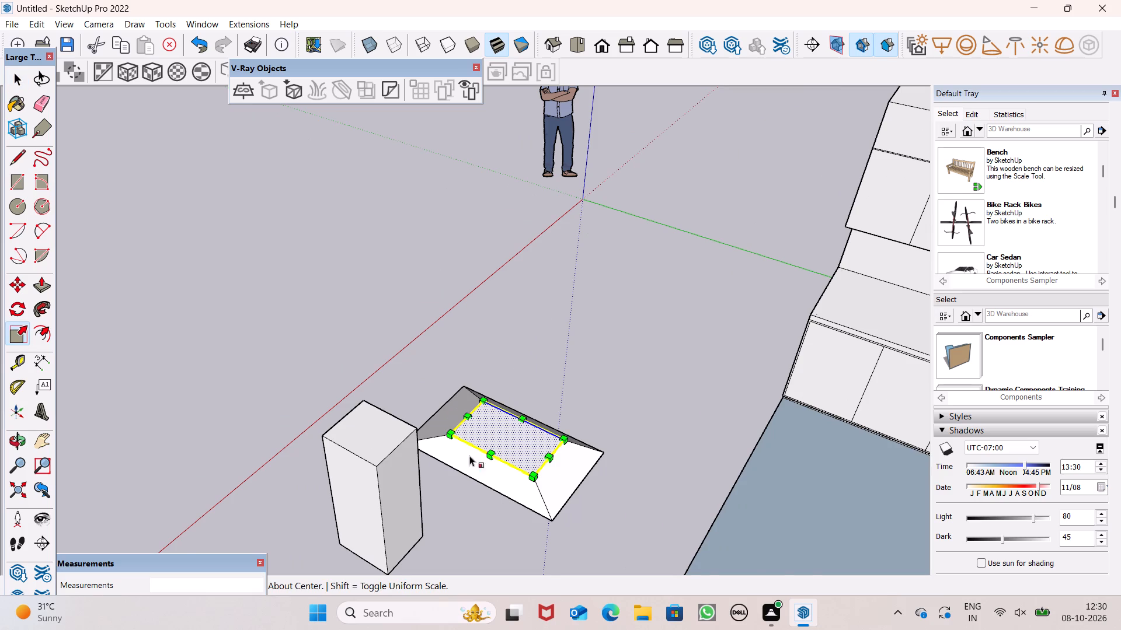
pyautogui.scroll(-1, 549, 462)
pyautogui.scroll(9, 550, 464)
pyautogui.moveTo(531, 442); pyautogui.dragTo(519, 436)
pyautogui.scroll(-1, 695, 328)
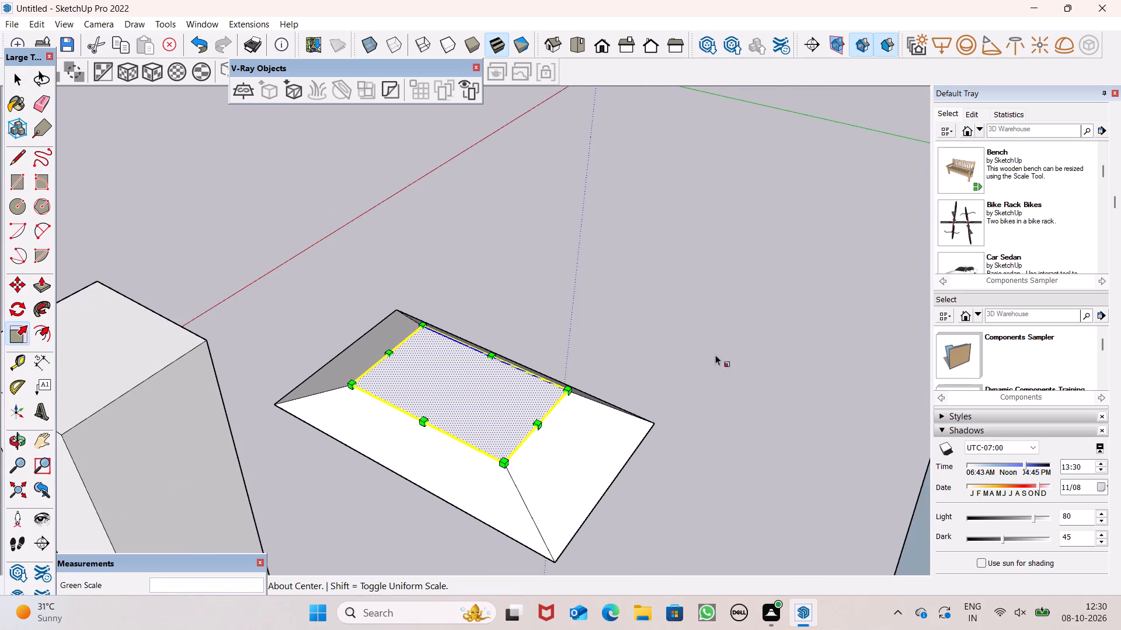
pyautogui.moveTo(733, 392); pyautogui.dragTo(778, 302, button='middle')
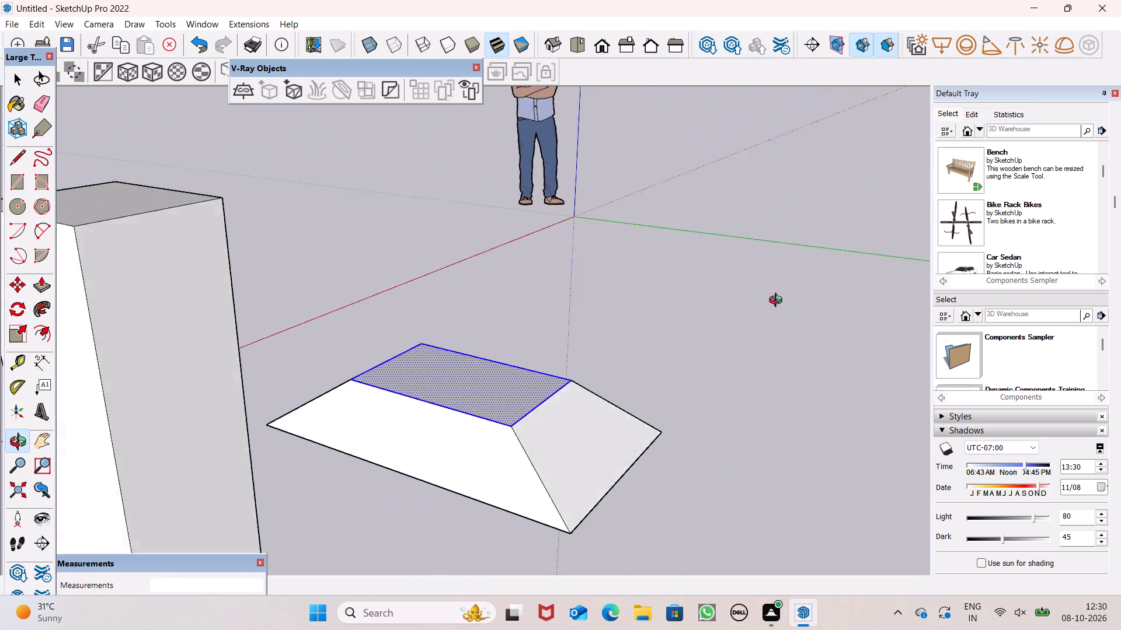
pyautogui.moveTo(778, 302); pyautogui.dragTo(829, 274, button='middle')
pyautogui.moveTo(562, 418); pyautogui.dragTo(538, 470, button='middle')
pyautogui.scroll(2, 474, 460)
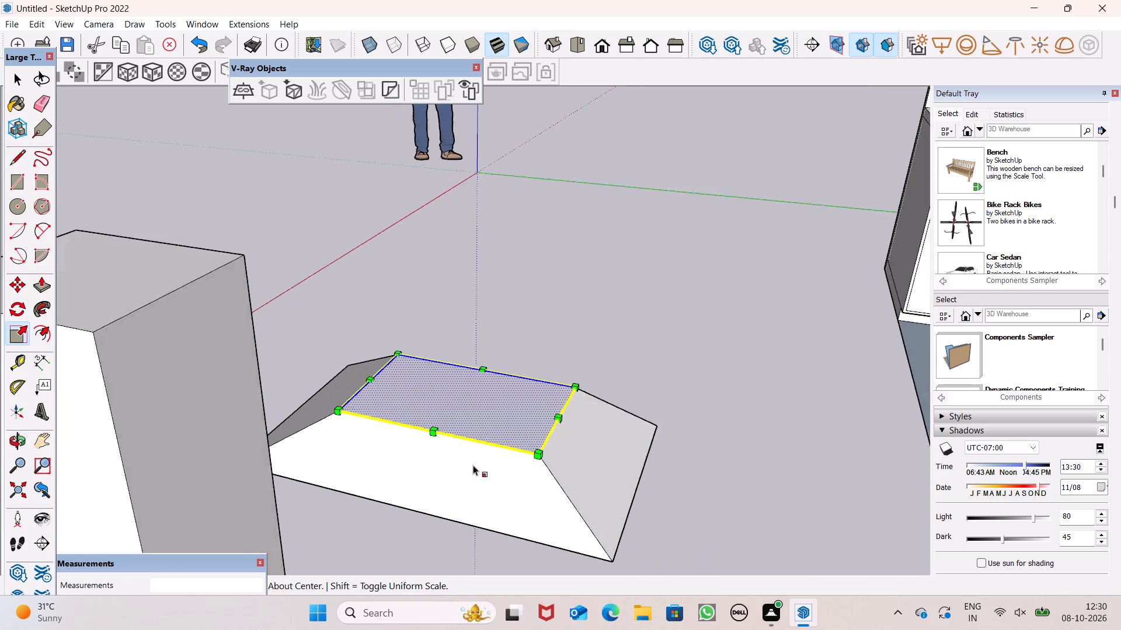
pyautogui.scroll(3, 473, 465)
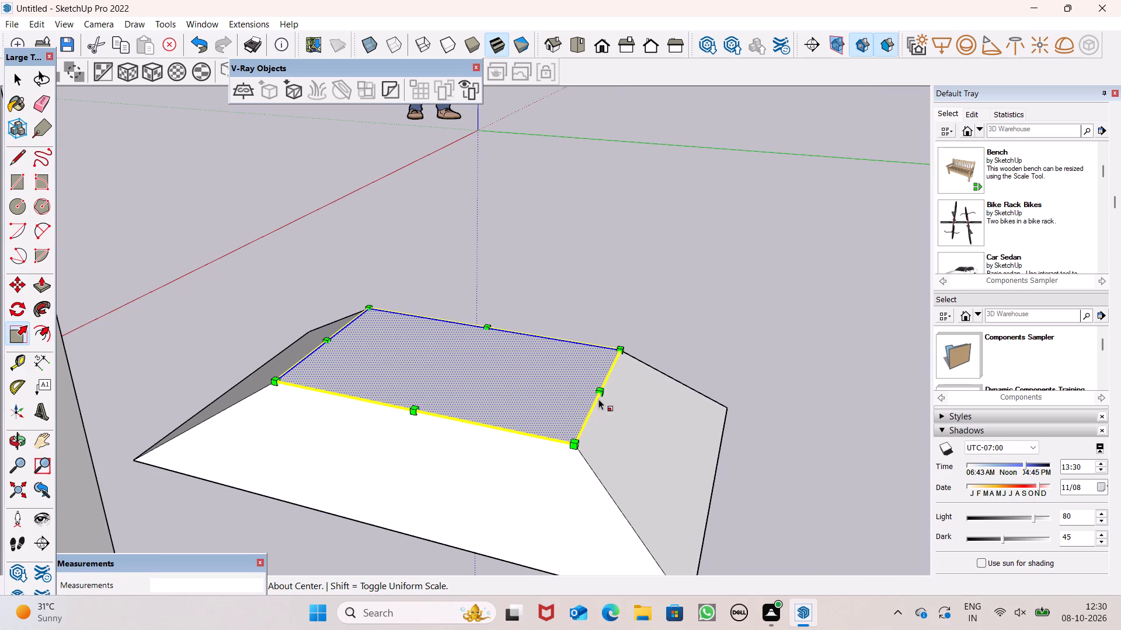
pyautogui.moveTo(598, 393); pyautogui.dragTo(582, 388)
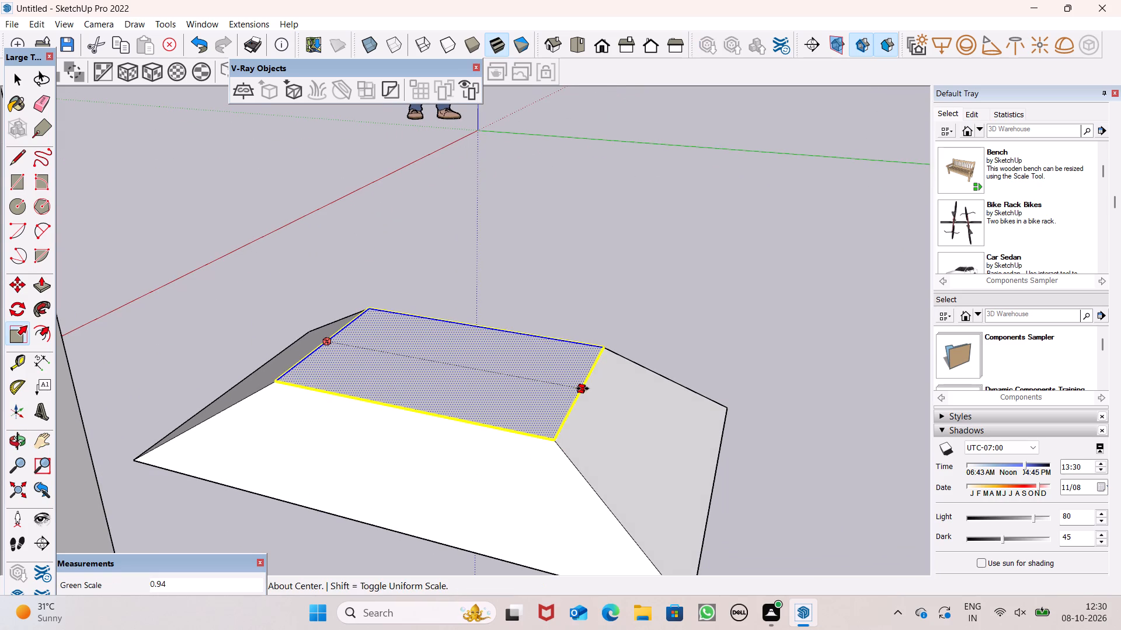
# Clear the selection and examine the tapered block with the tall block from a distance and from underneath.
pyautogui.scroll(-1, 642, 305)
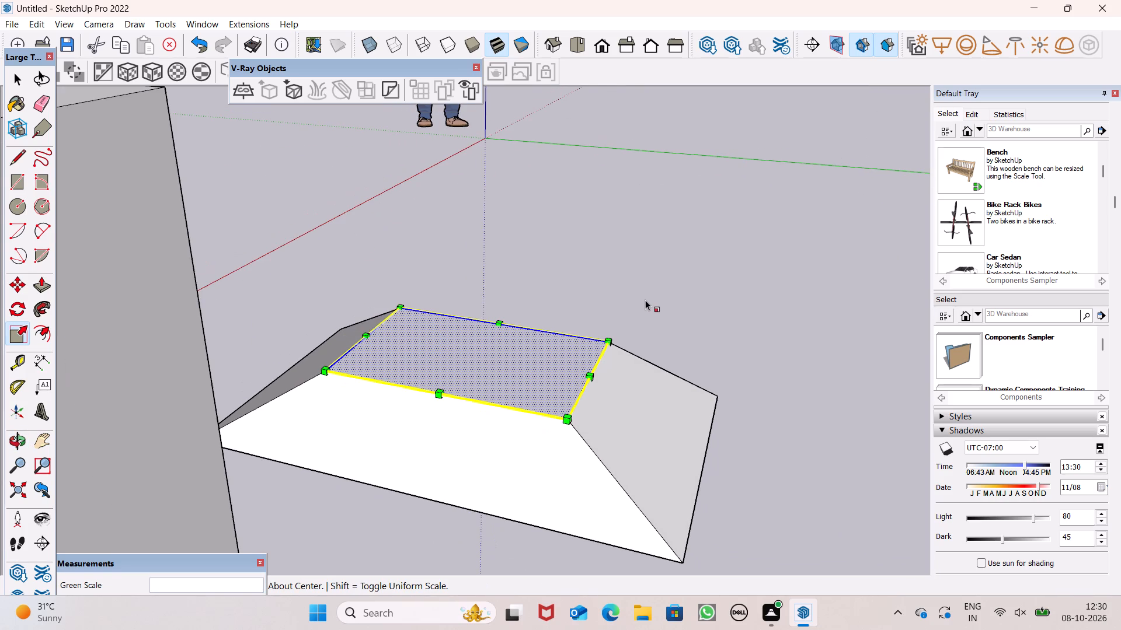
pyautogui.scroll(-9, 655, 291)
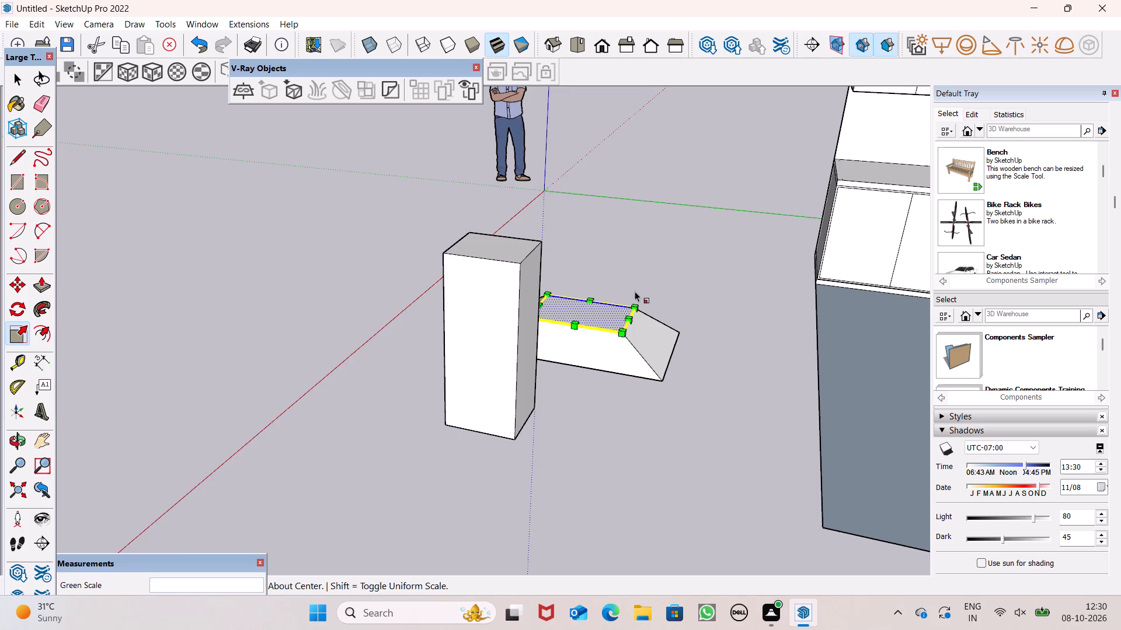
pyautogui.scroll(-3, 486, 352)
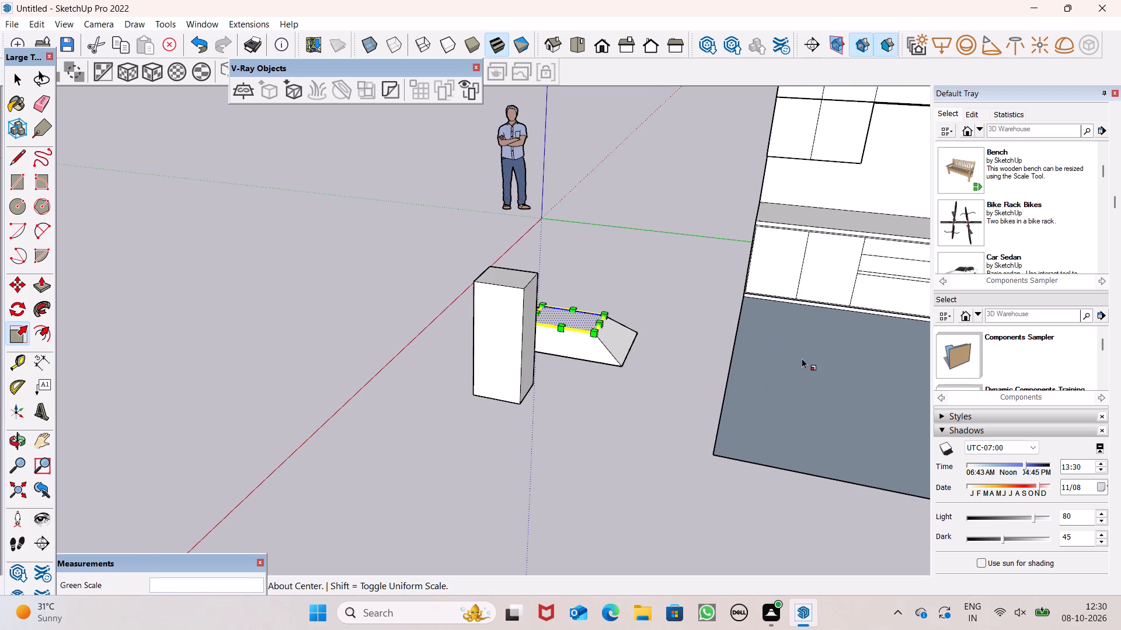
pyautogui.press('space')
pyautogui.press('space')
pyautogui.write('v')
pyautogui.click(475, 426)
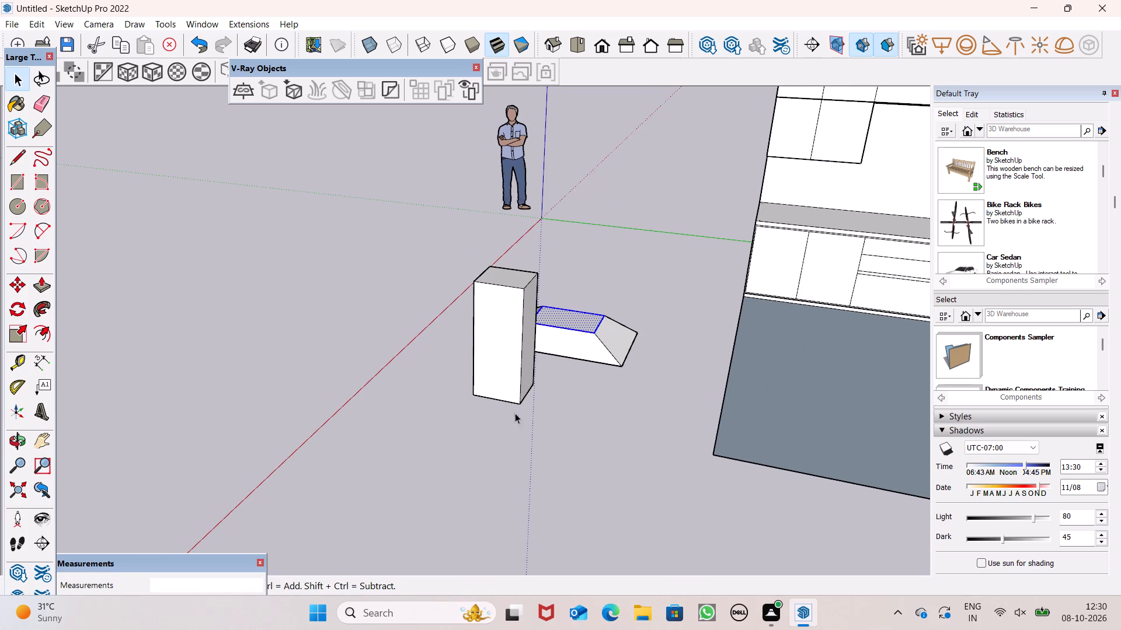
pyautogui.moveTo(662, 366); pyautogui.dragTo(677, 114, button='middle')
pyautogui.scroll(2, 600, 264)
pyautogui.scroll(-1, 600, 264)
pyautogui.scroll(1, 600, 264)
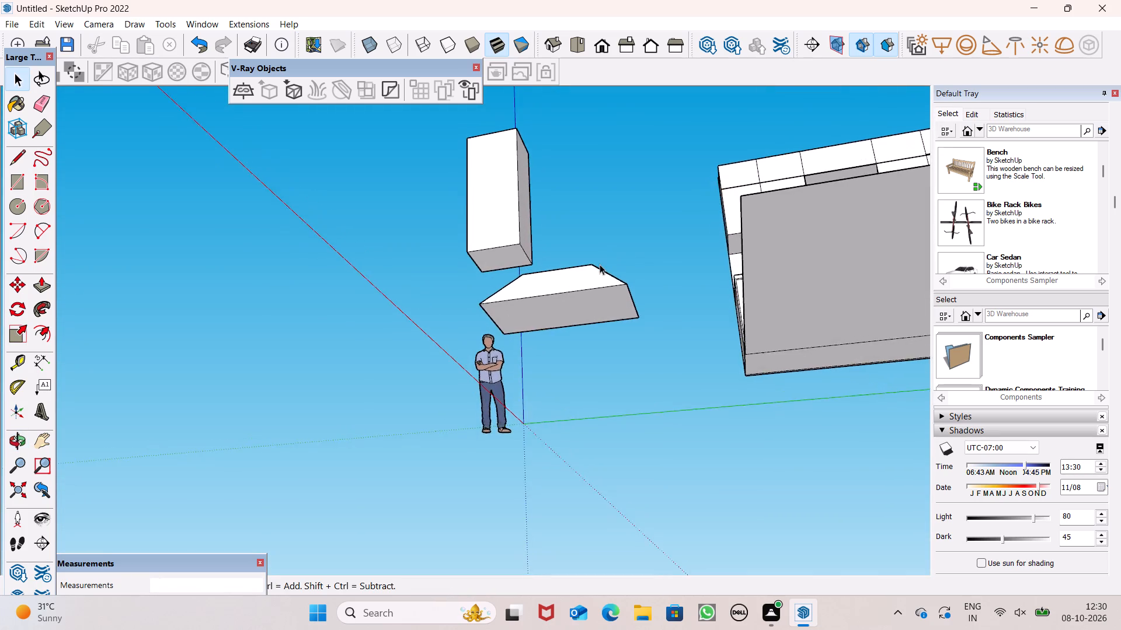
# Offset the outline of the tapered block's bottom face inward by about 2 9/16".
pyautogui.scroll(1, 600, 264)
pyautogui.moveTo(611, 313); pyautogui.dragTo(610, 187, button='middle')
pyautogui.scroll(1, 612, 275)
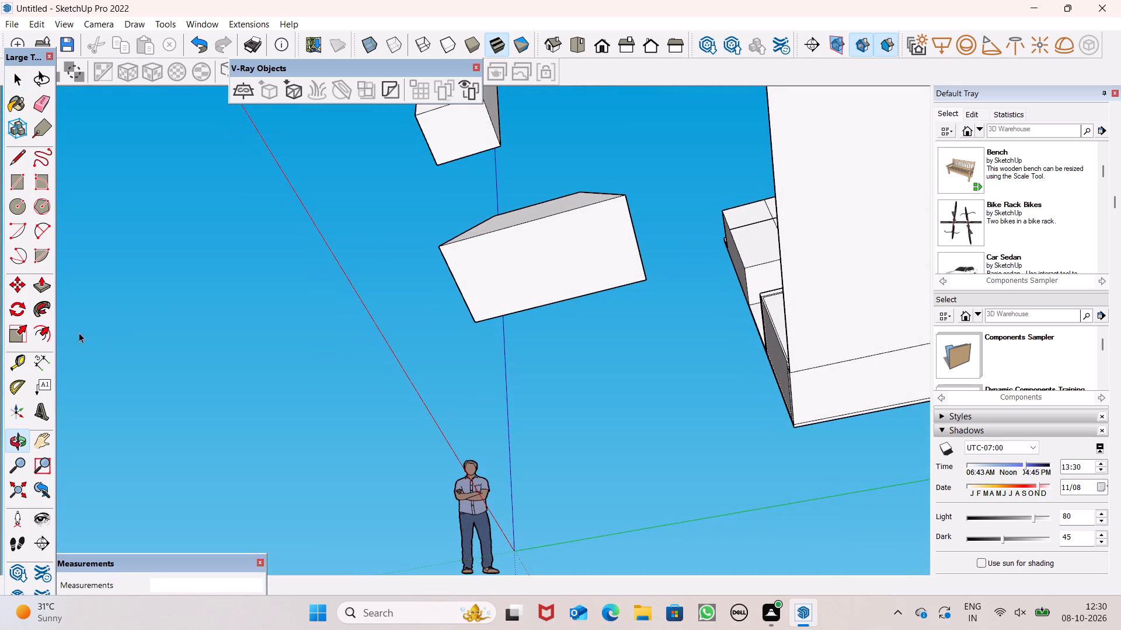
pyautogui.click(45, 330)
pyautogui.moveTo(378, 334); pyautogui.dragTo(360, 209, button='middle')
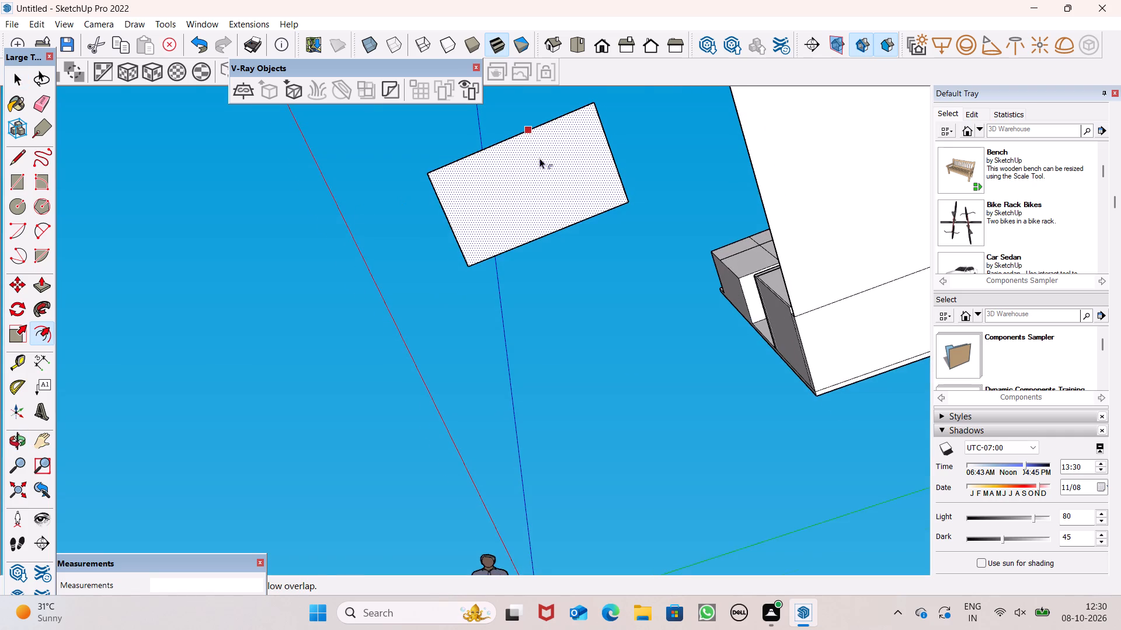
pyautogui.scroll(7, 541, 157)
pyautogui.moveTo(541, 143); pyautogui.dragTo(515, 118)
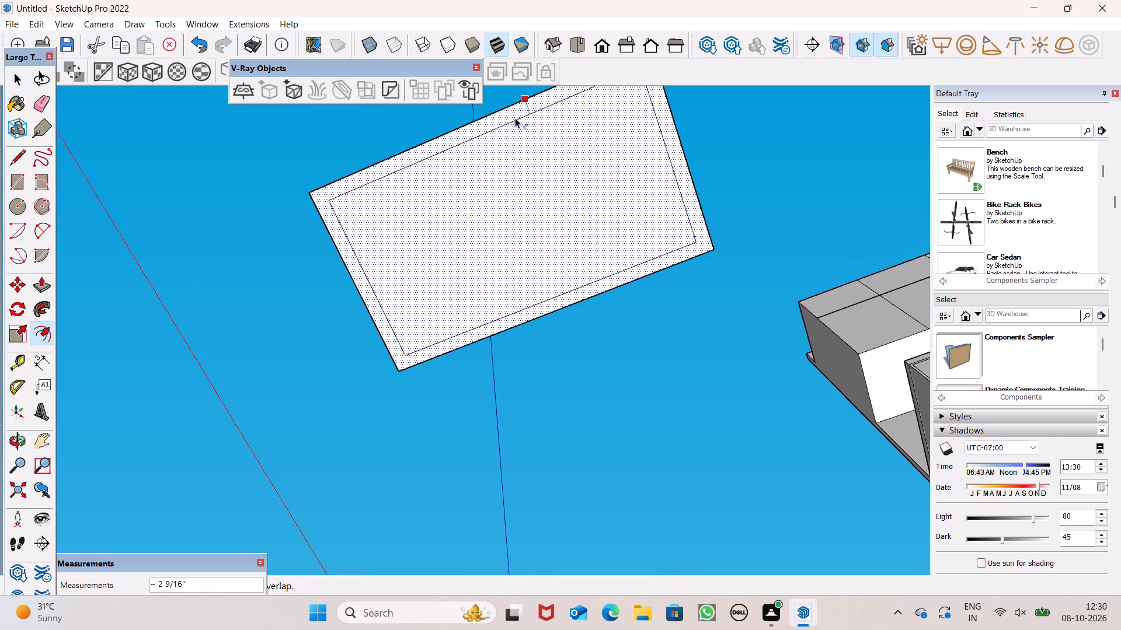
pyautogui.moveTo(515, 118); pyautogui.dragTo(514, 123)
# Examine the tapered block's underside, long slope and end slope from below, from the side and from above, beside the tall block.
pyautogui.scroll(-1, 475, 207)
pyautogui.scroll(-5, 516, 266)
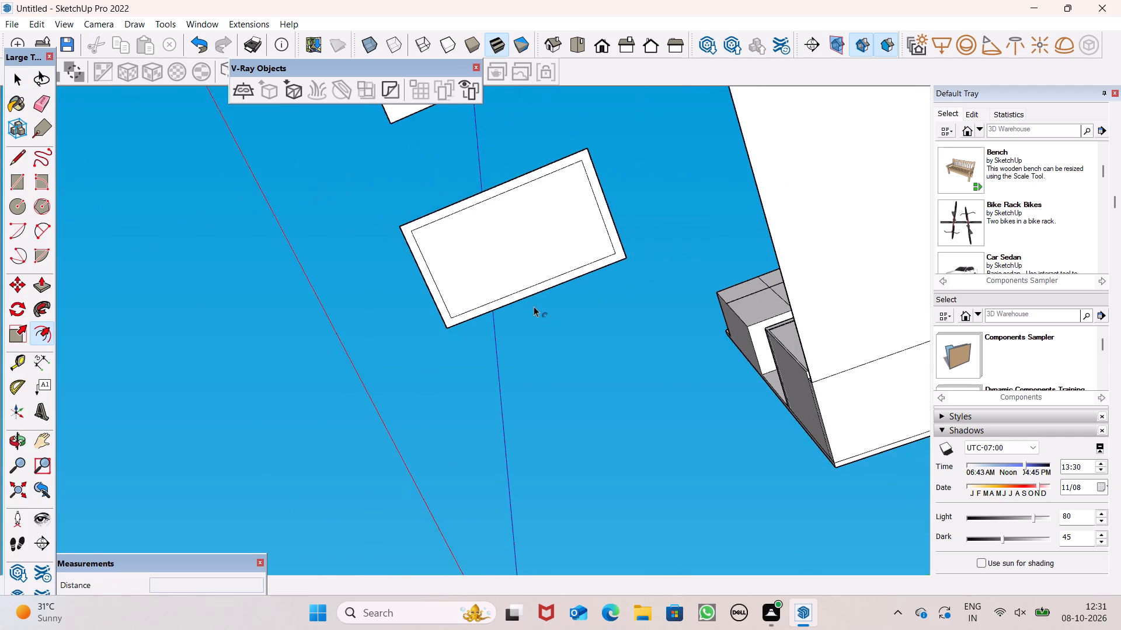
pyautogui.moveTo(575, 297); pyautogui.dragTo(572, 471, button='middle')
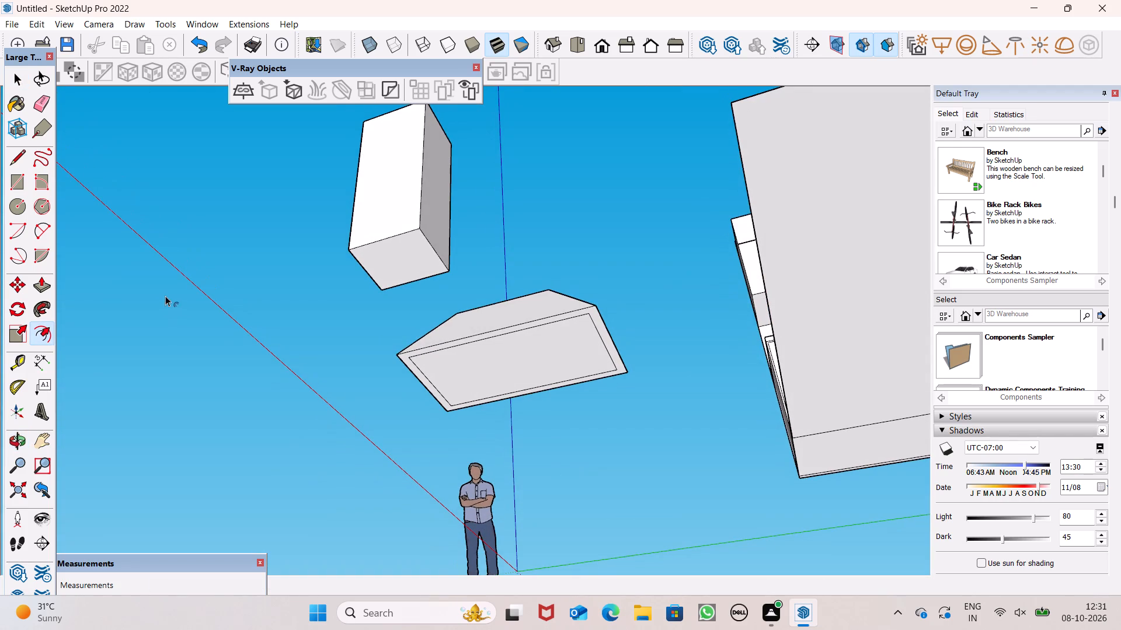
pyautogui.scroll(-1, 694, 311)
pyautogui.moveTo(637, 330); pyautogui.dragTo(653, 484, button='middle')
pyautogui.scroll(1, 534, 421)
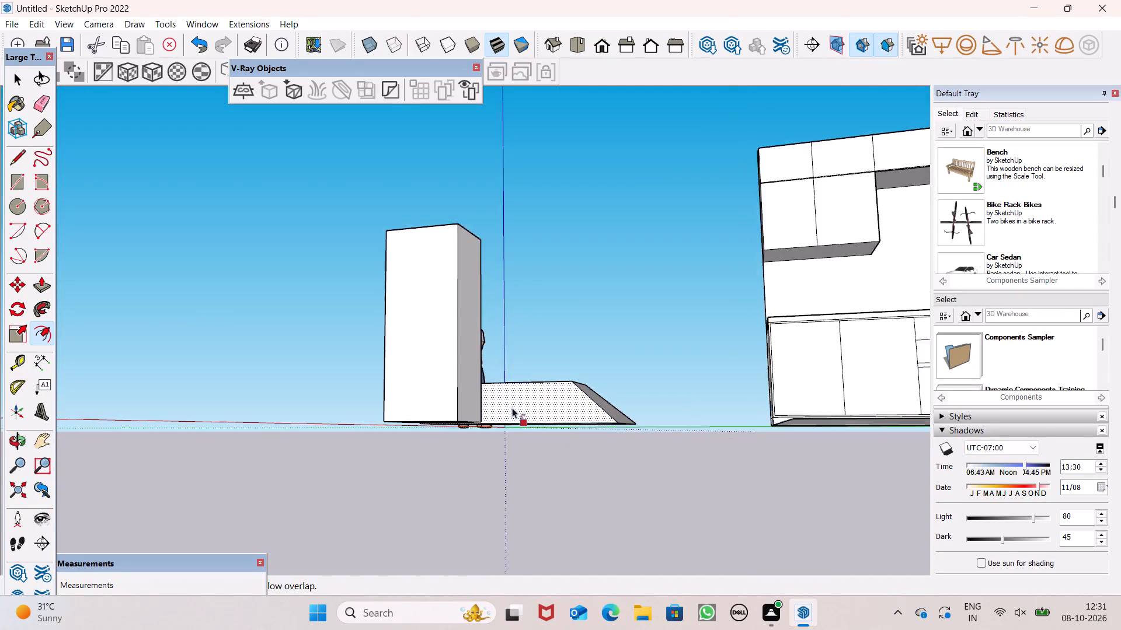
pyautogui.scroll(1, 512, 408)
pyautogui.scroll(-1, 495, 397)
pyautogui.scroll(4, 490, 394)
pyautogui.moveTo(593, 451); pyautogui.dragTo(522, 567, button='middle')
pyautogui.scroll(3, 522, 567)
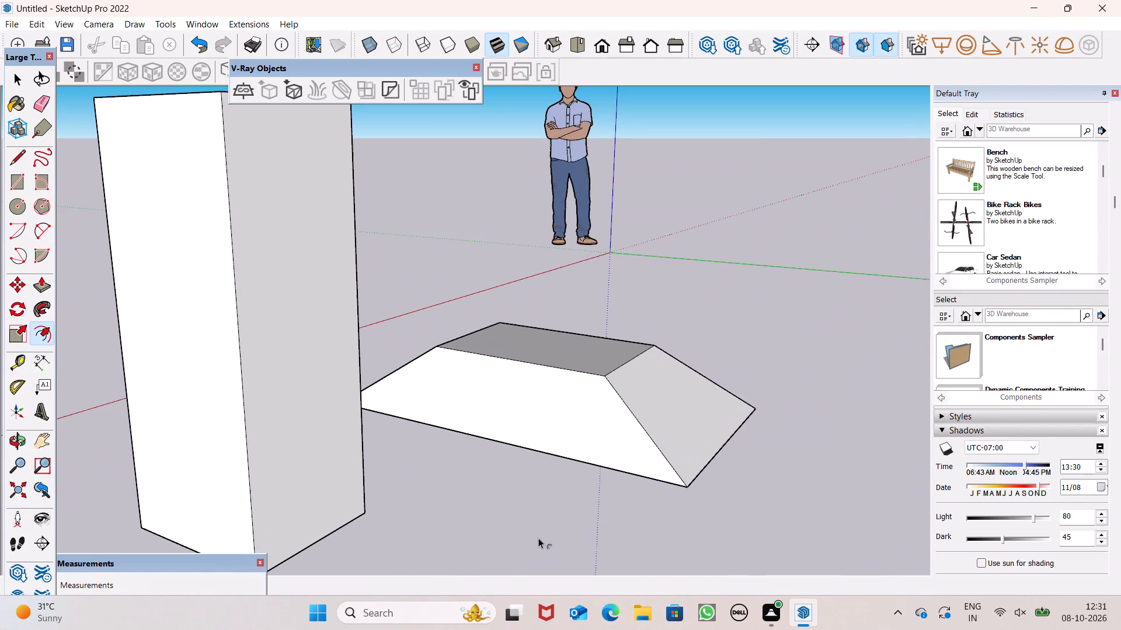
pyautogui.scroll(3, 538, 538)
pyautogui.moveTo(605, 491); pyautogui.dragTo(565, 491, button='middle')
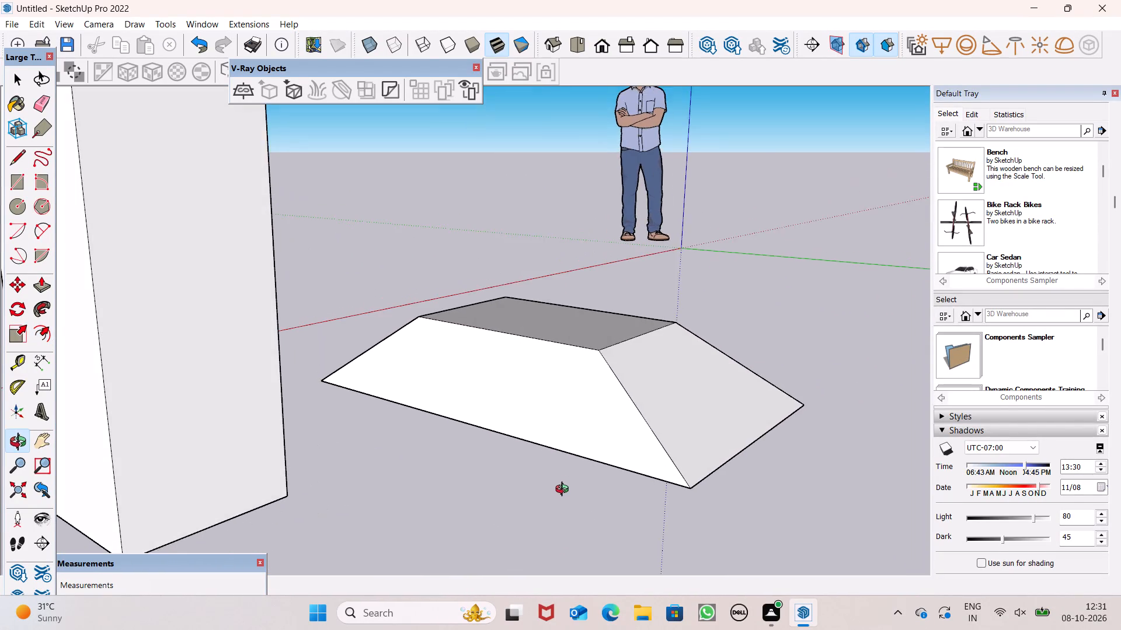
pyautogui.moveTo(565, 491); pyautogui.dragTo(587, 437, button='middle')
pyautogui.scroll(2, 598, 416)
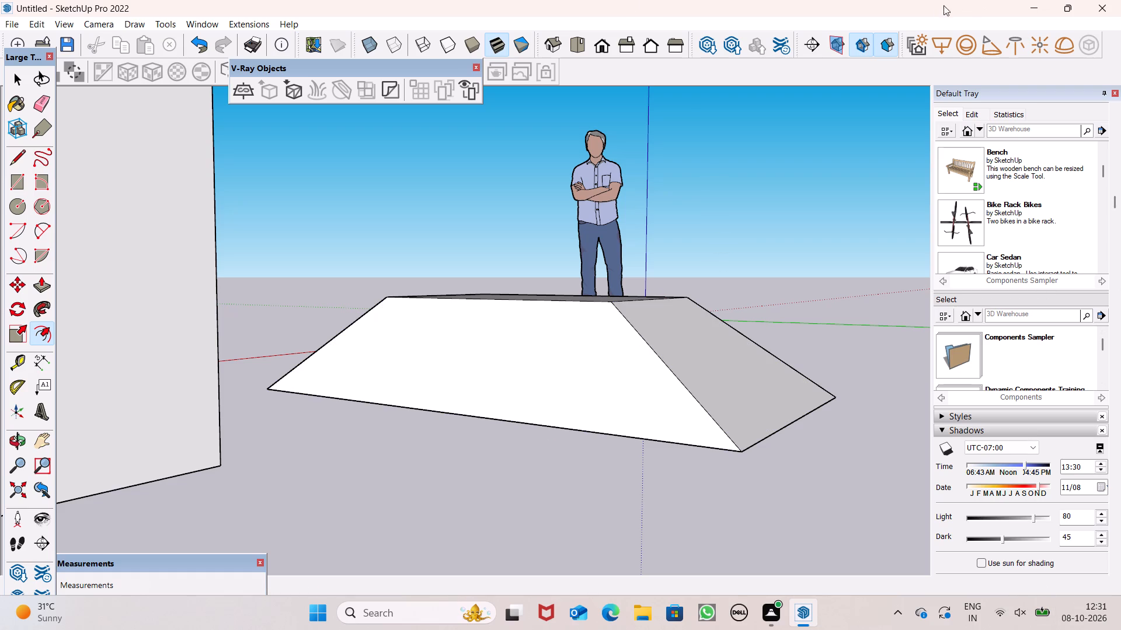
pyautogui.scroll(-2, 423, 173)
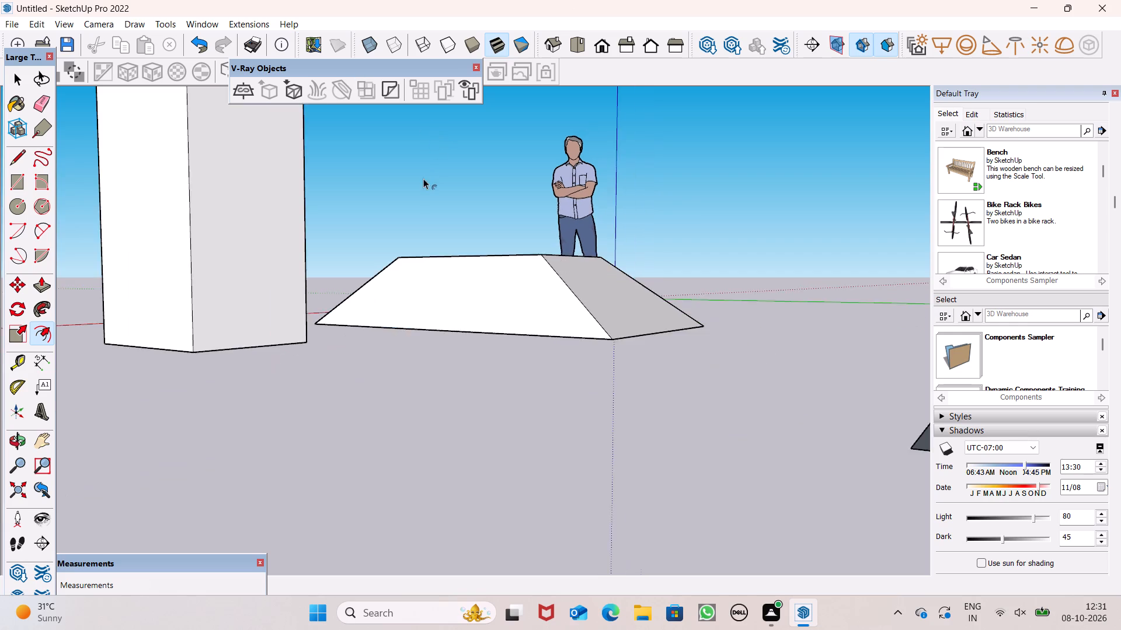
pyautogui.scroll(-1, 423, 178)
pyautogui.scroll(-1, 455, 240)
pyautogui.moveTo(457, 242); pyautogui.dragTo(483, 313, button='middle')
pyautogui.scroll(1, 510, 334)
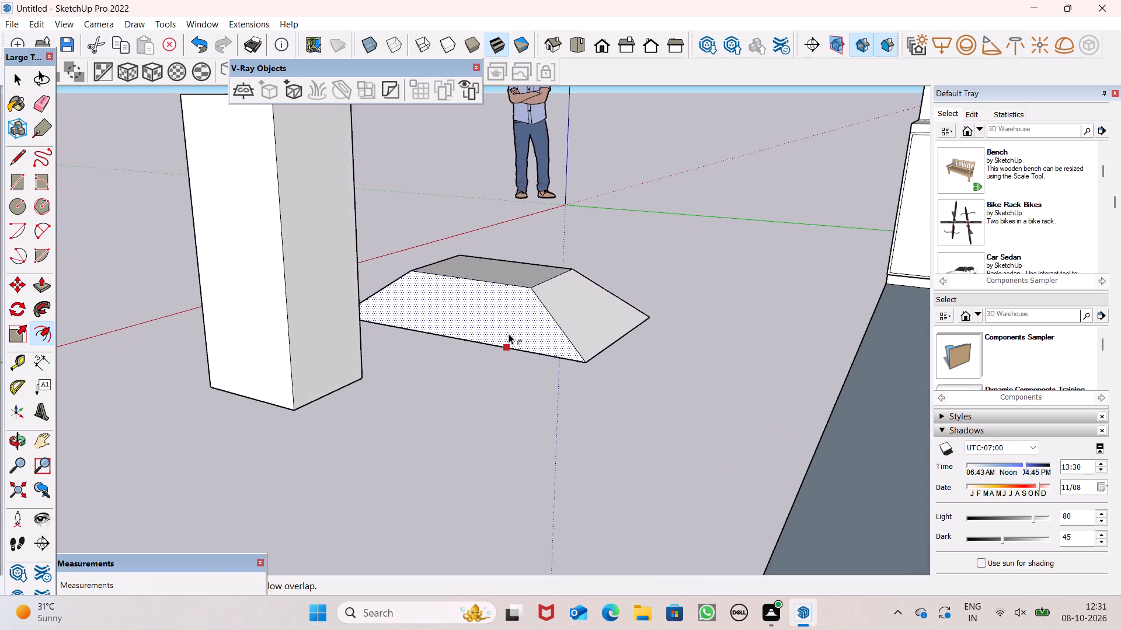
pyautogui.scroll(3, 509, 334)
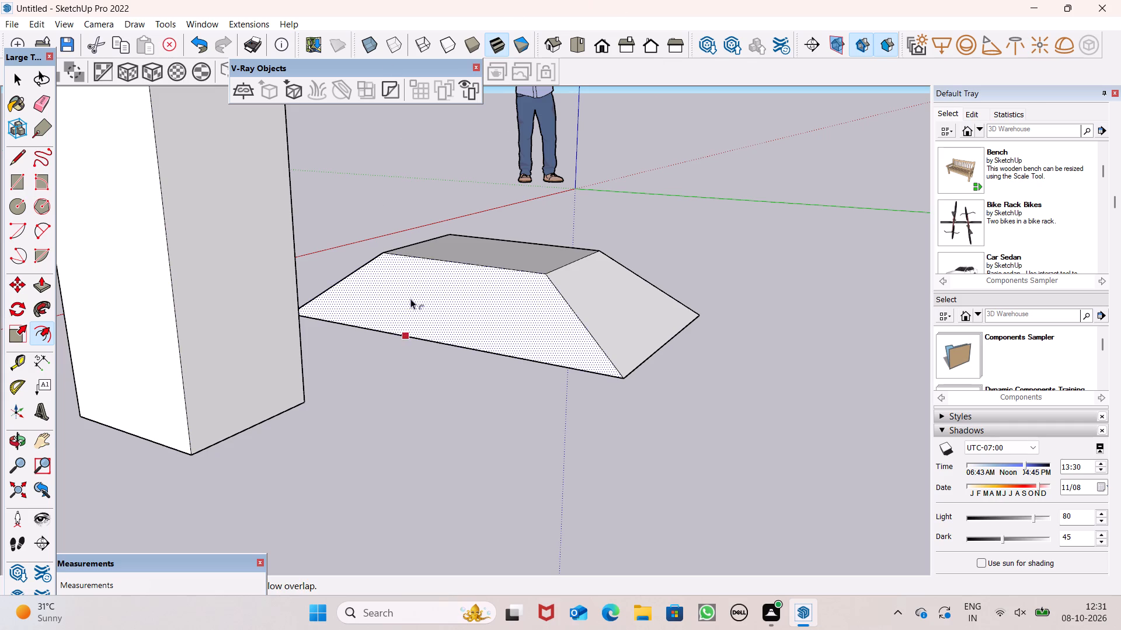
pyautogui.scroll(-1, 600, 360)
pyautogui.moveTo(570, 370); pyautogui.dragTo(614, 356, button='middle')
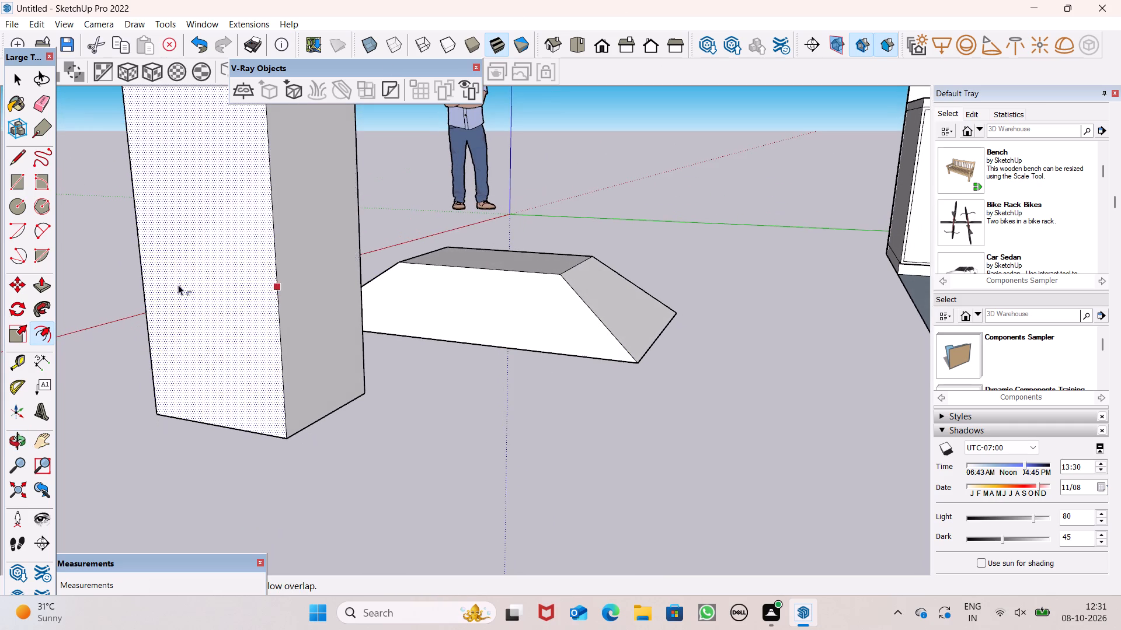
# Draw a circle with a radius of about 3 3/8" on the tapered block's long sloping face, near the tall block.
pyautogui.click(16, 208)
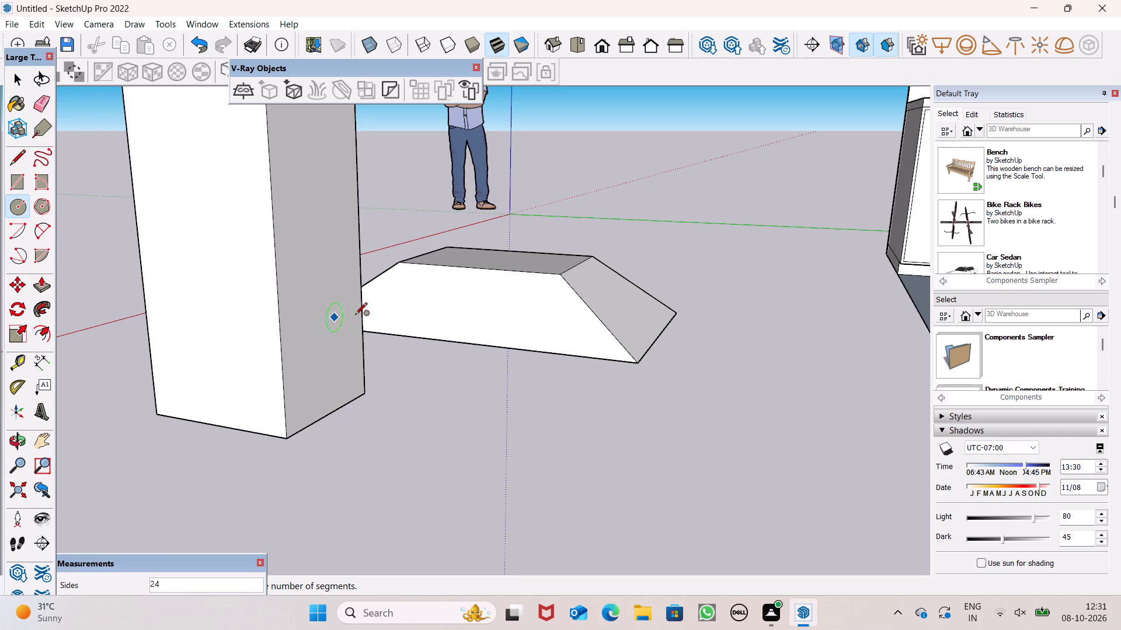
pyautogui.scroll(8, 361, 311)
pyautogui.click(399, 287)
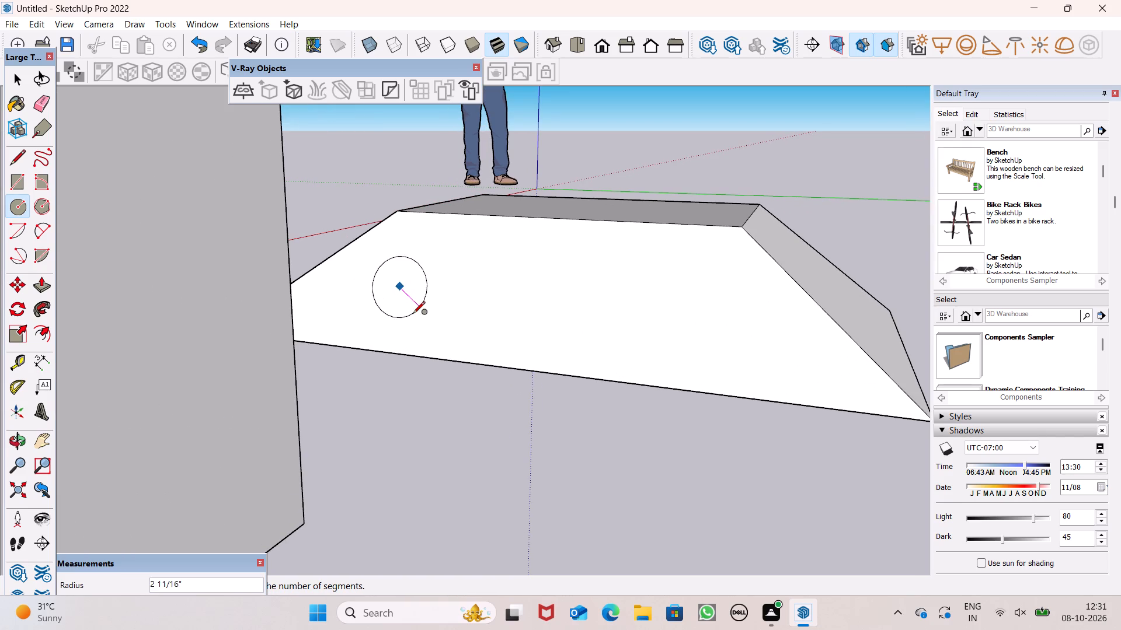
pyautogui.click(420, 317)
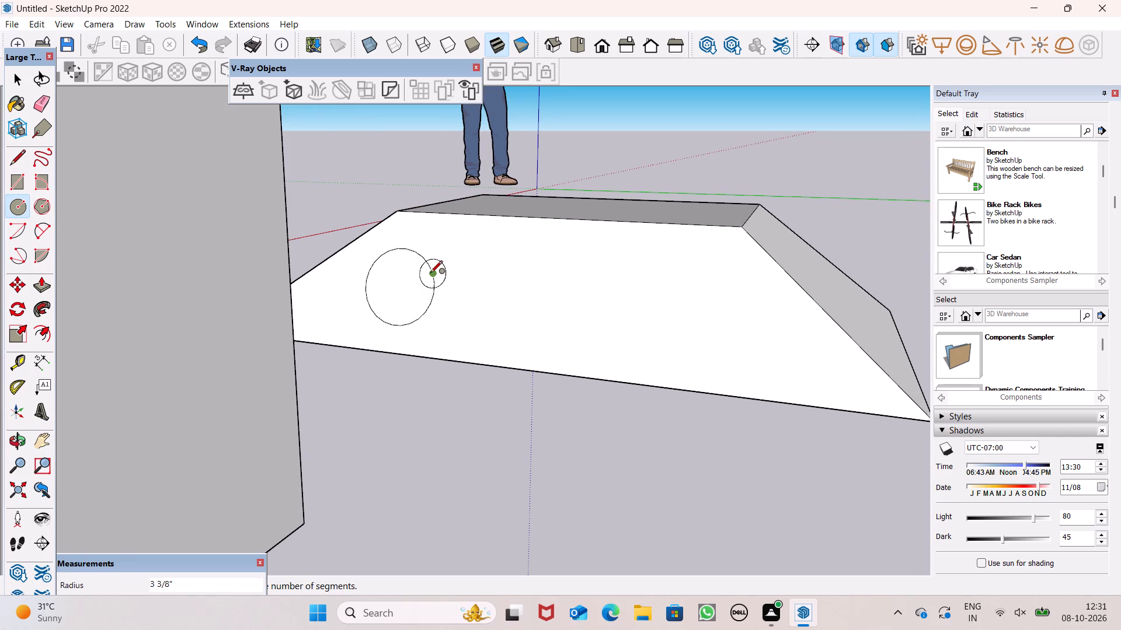
# Copy the circle twice along the long sloping face, making a row of three separate circles, and clear the selection.
pyautogui.press('space')
pyautogui.doubleClick(394, 283)
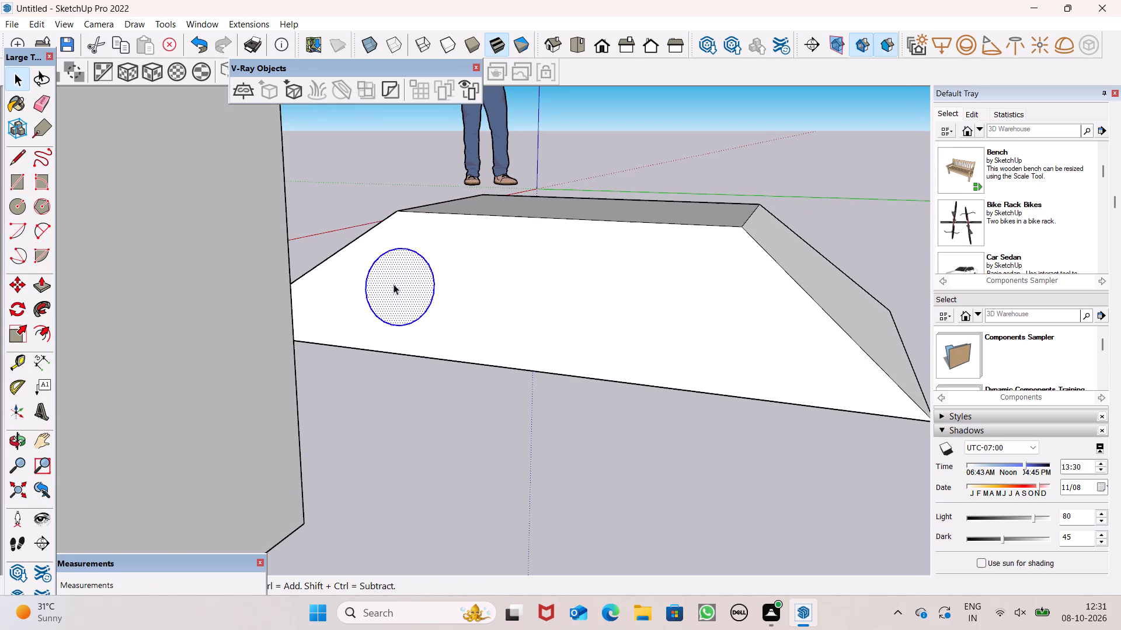
pyautogui.press('m')
pyautogui.press('Return')
pyautogui.moveTo(399, 285); pyautogui.dragTo(454, 292)
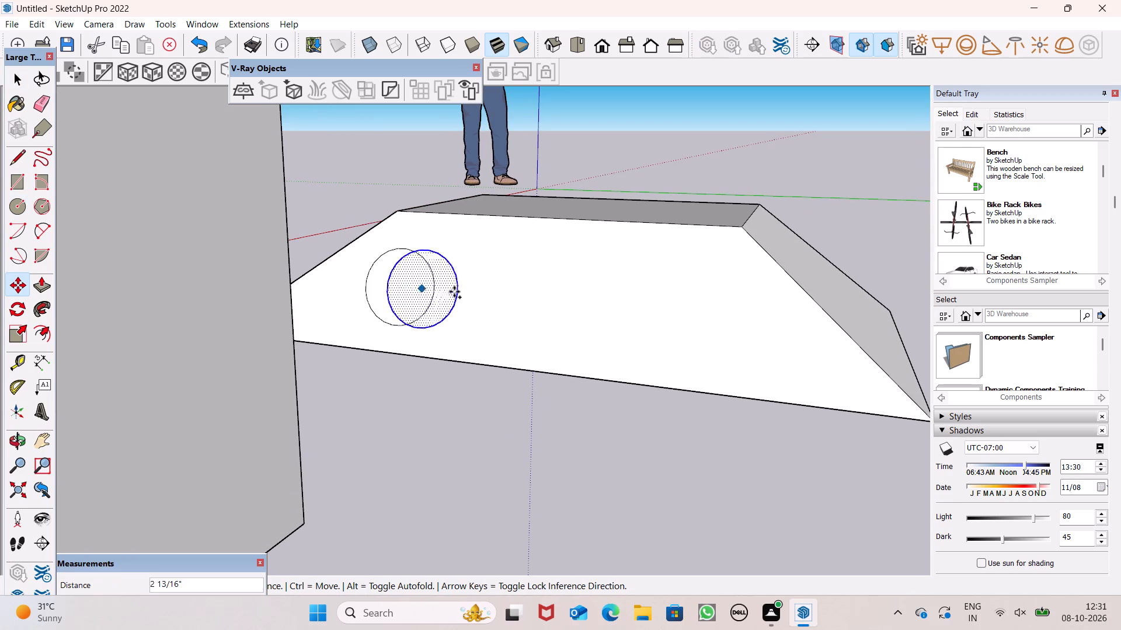
pyautogui.moveTo(454, 292); pyautogui.dragTo(518, 306)
pyautogui.moveTo(515, 302); pyautogui.dragTo(603, 310)
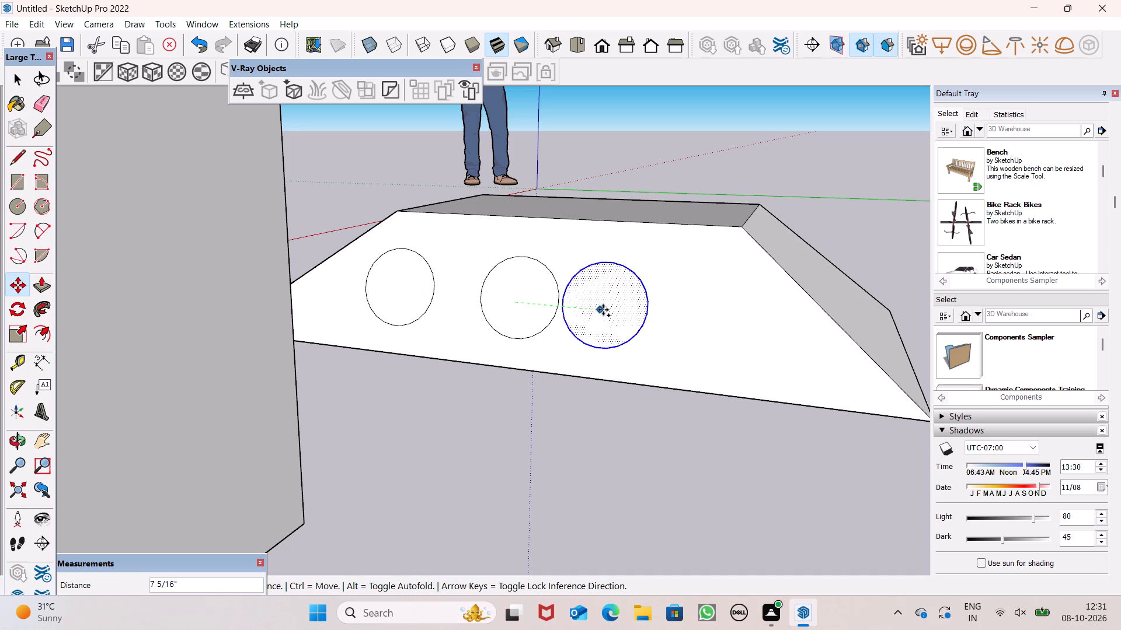
pyautogui.moveTo(603, 310); pyautogui.dragTo(667, 309)
pyautogui.press('space')
pyautogui.scroll(-1, 660, 302)
pyautogui.click(633, 393)
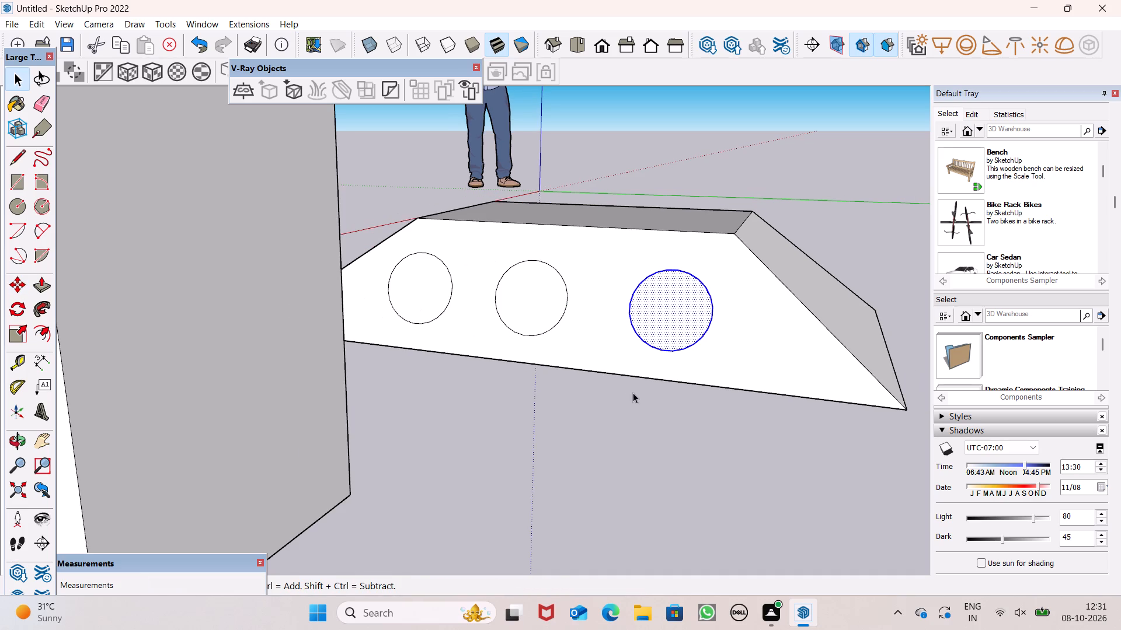
# Paint the tapered block's top, end slope, long sloping face and three circles with Color M02 from the Colors materials.
pyautogui.scroll(-4, 552, 282)
pyautogui.scroll(-1, 610, 314)
pyautogui.moveTo(606, 327); pyautogui.dragTo(576, 180, button='middle')
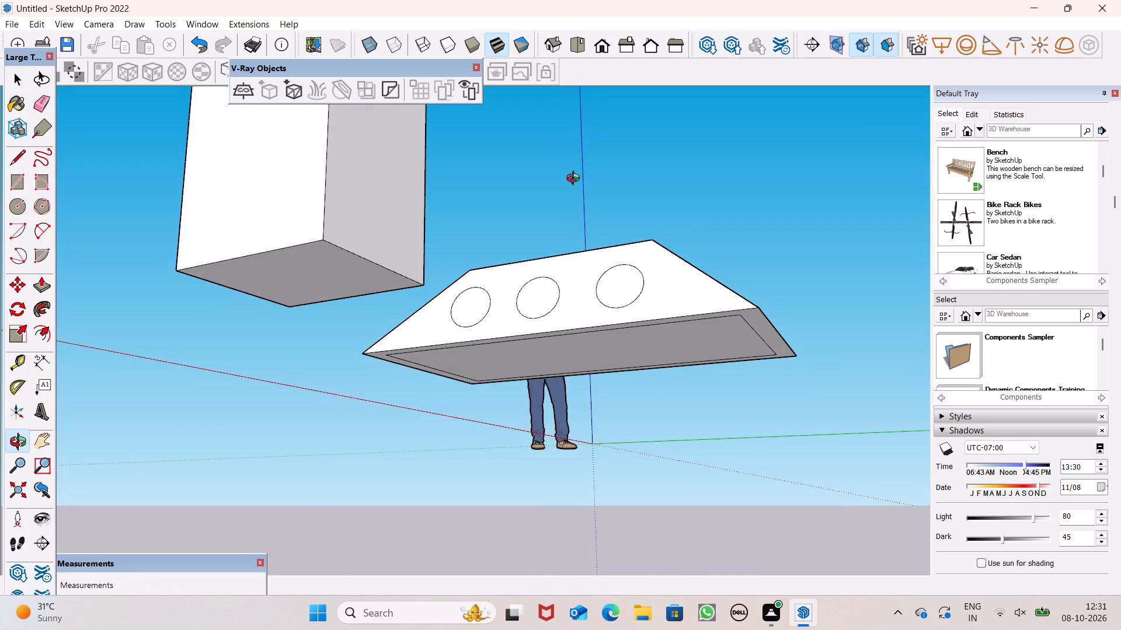
pyautogui.moveTo(576, 180); pyautogui.dragTo(542, 404, button='middle')
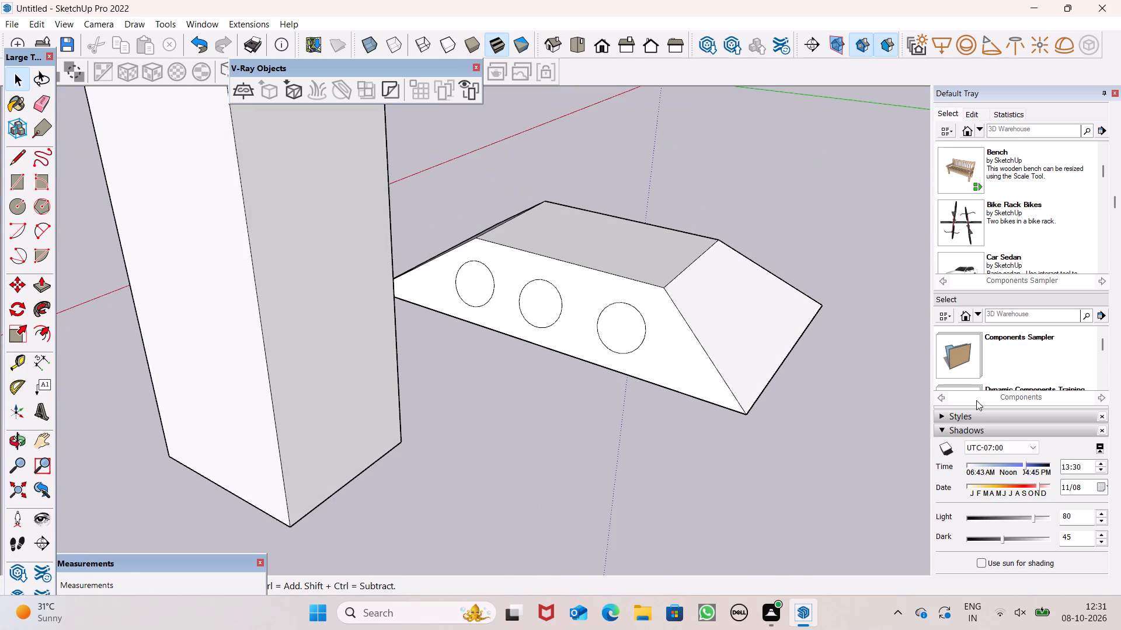
pyautogui.scroll(-10, 993, 379)
pyautogui.scroll(1, 994, 373)
pyautogui.scroll(-4, 994, 373)
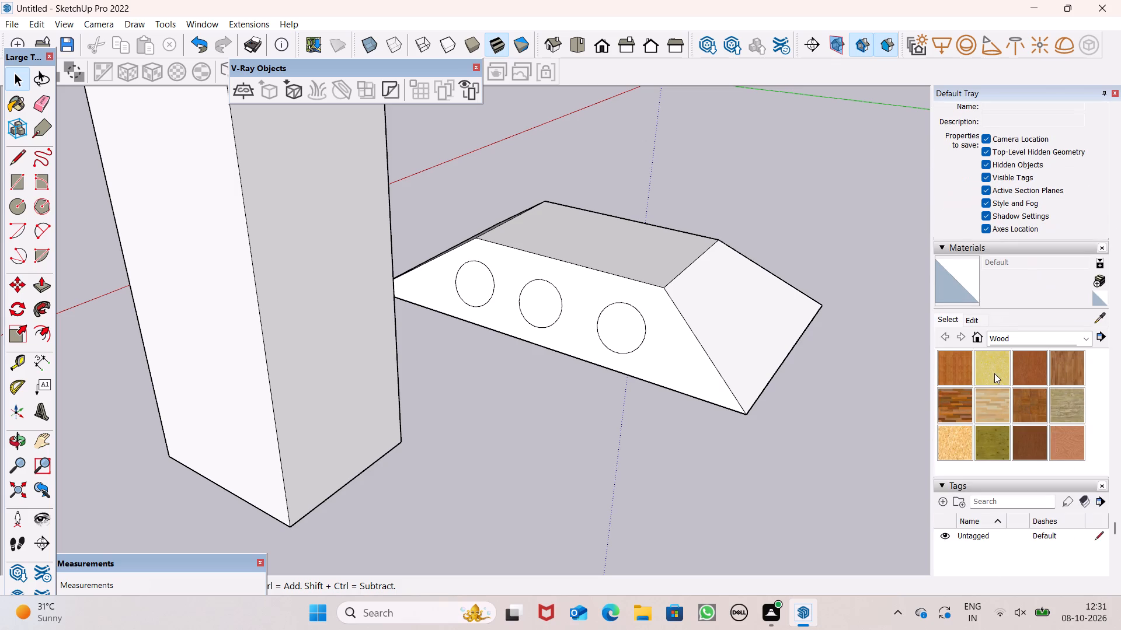
pyautogui.scroll(-5, 1012, 388)
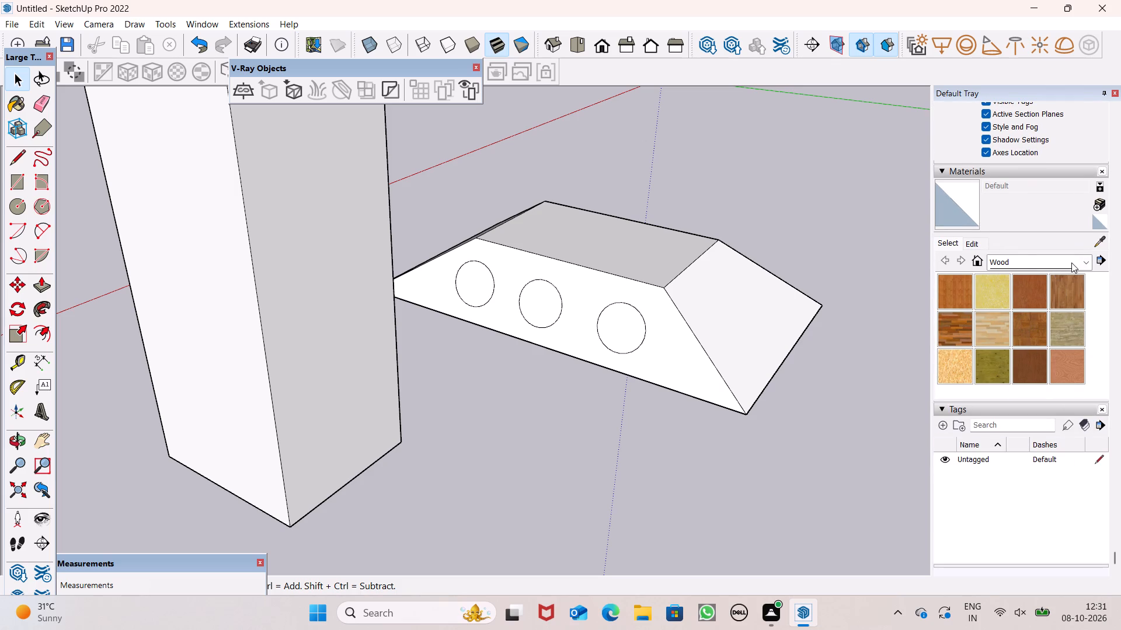
pyautogui.click(1076, 260)
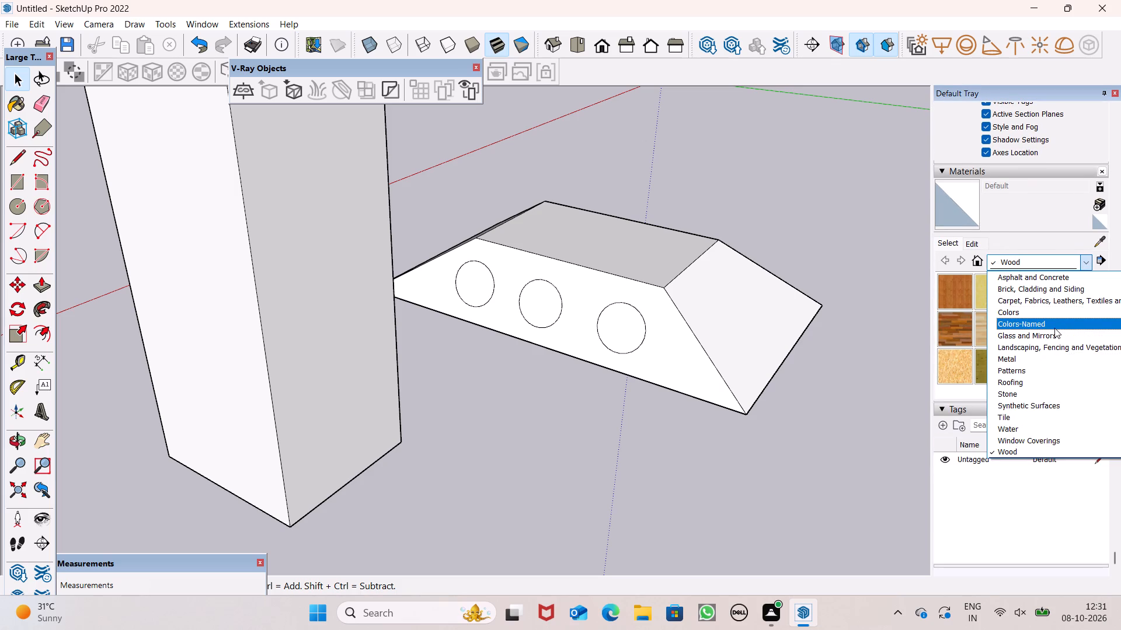
pyautogui.click(1053, 319)
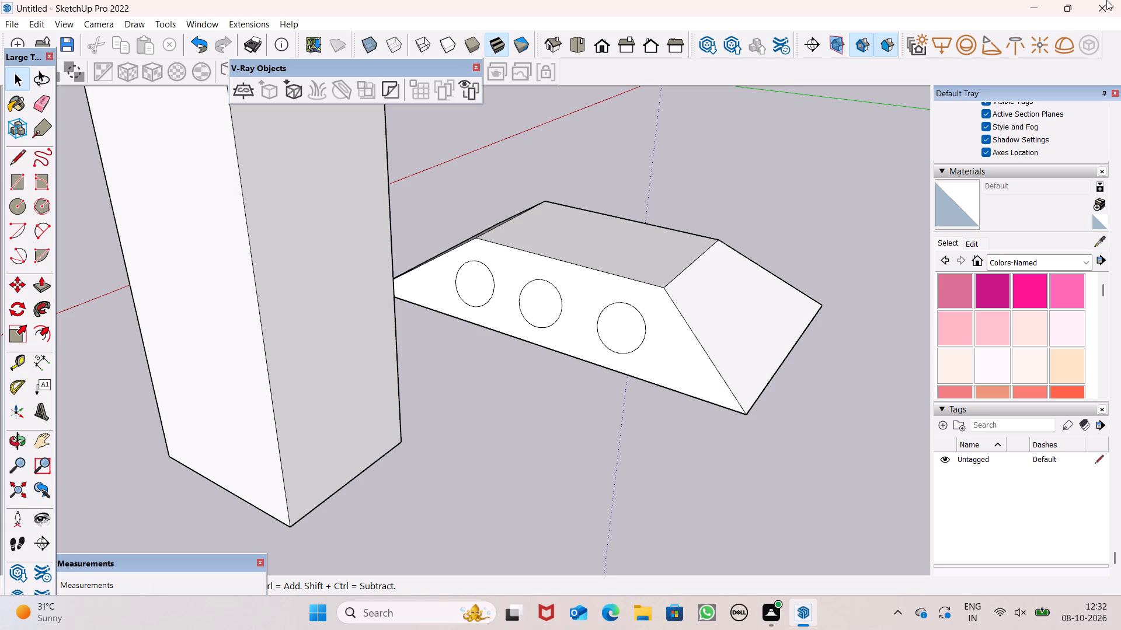
pyautogui.click(1085, 258)
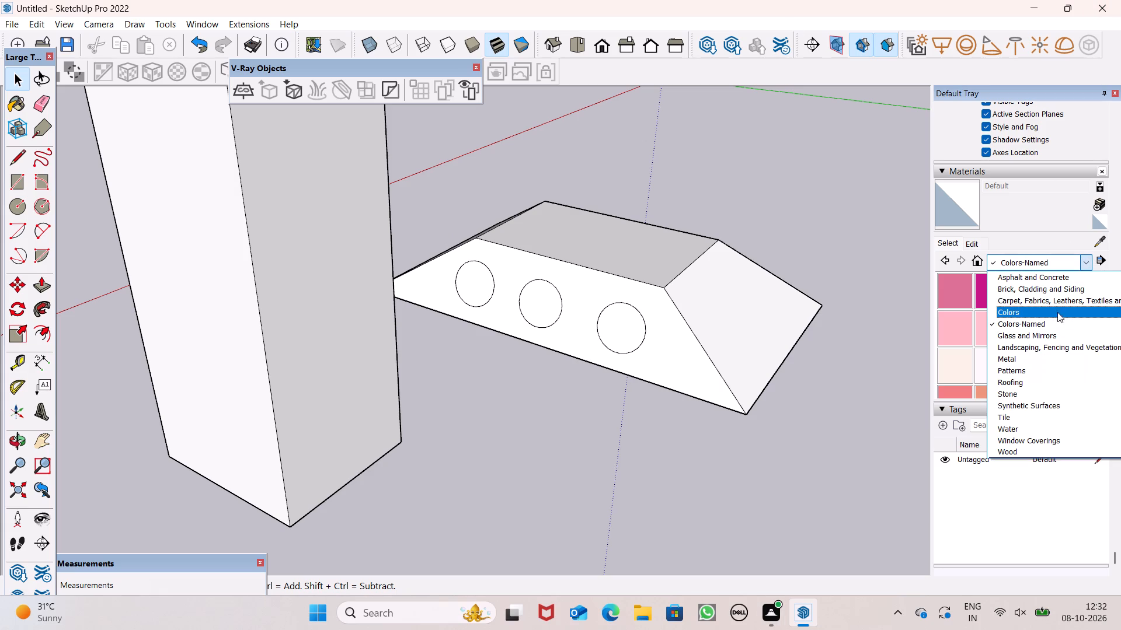
pyautogui.click(1056, 313)
pyautogui.scroll(-4, 1046, 332)
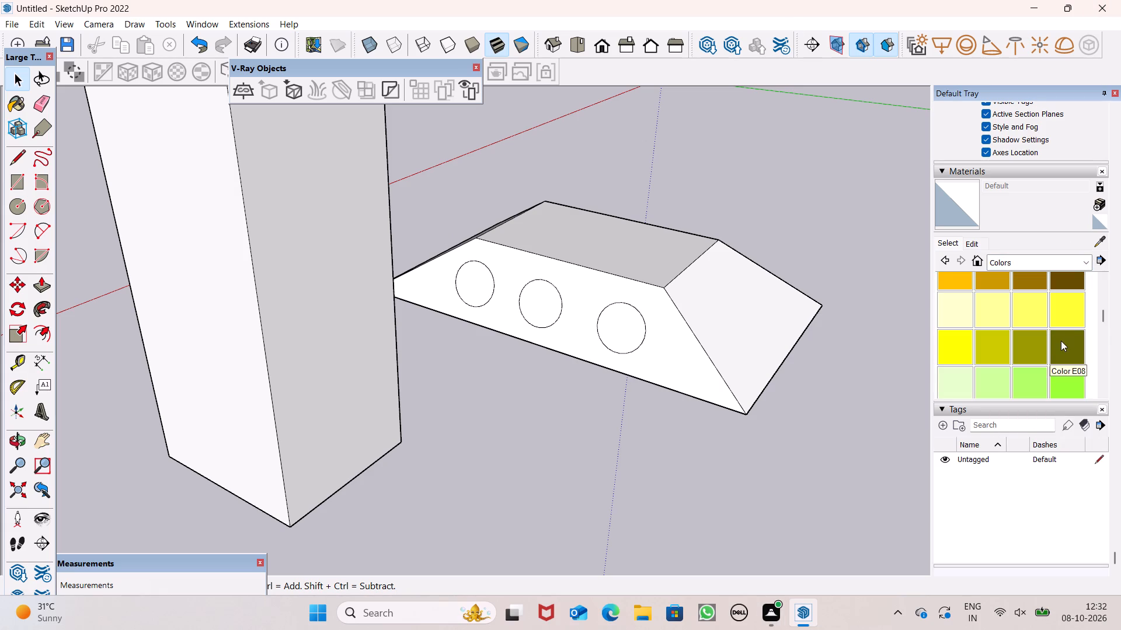
pyautogui.scroll(-14, 1050, 330)
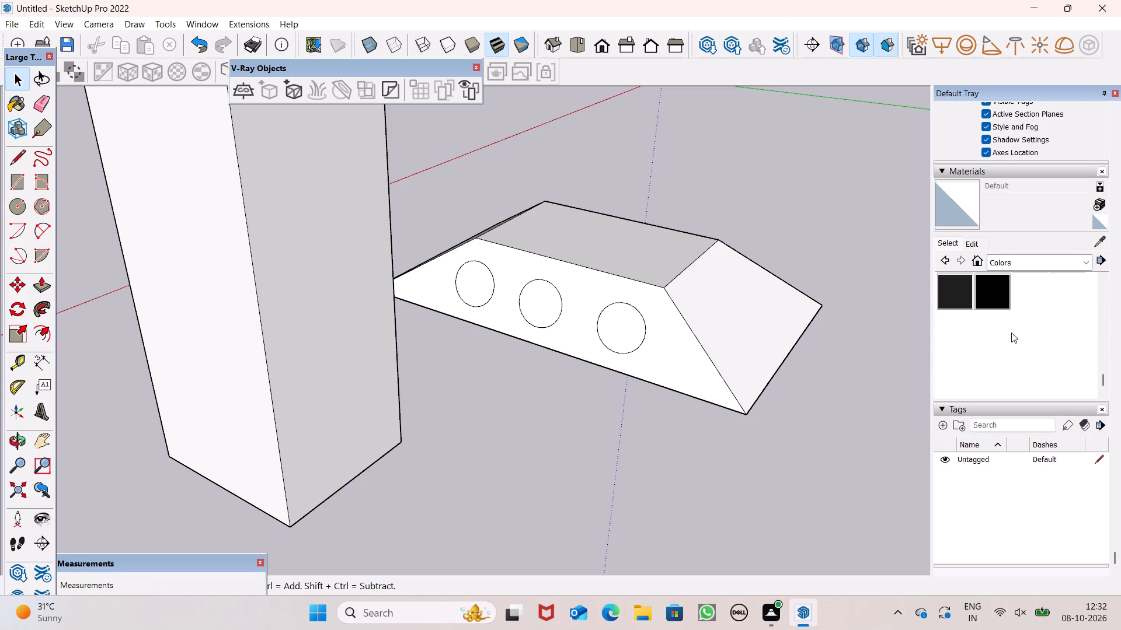
pyautogui.scroll(2, 1011, 334)
pyautogui.scroll(-1, 1011, 347)
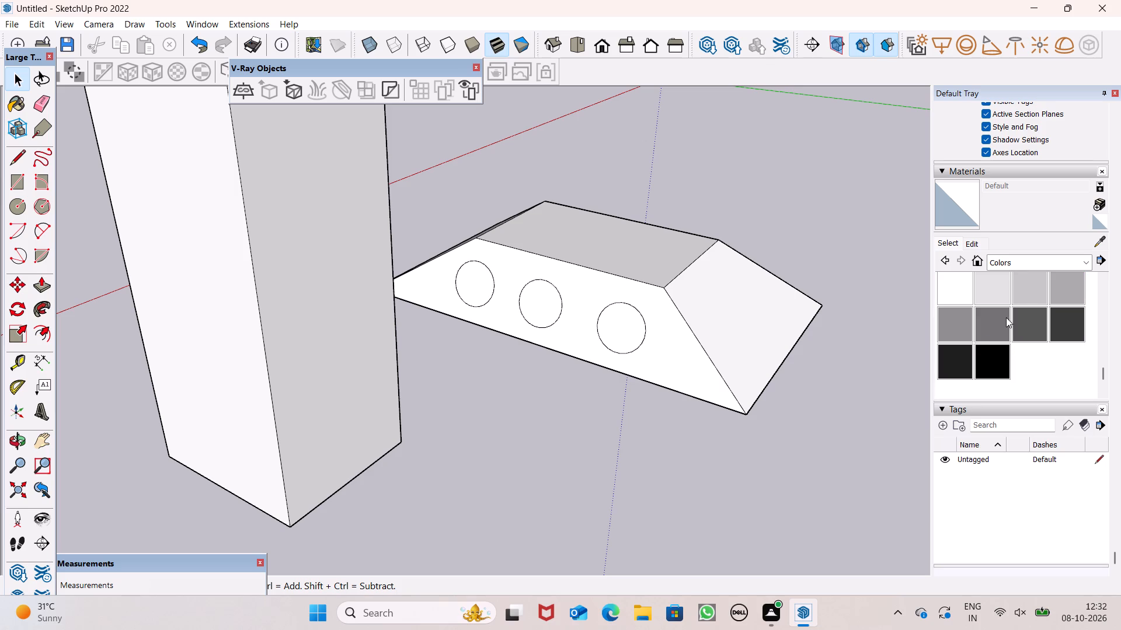
pyautogui.click(1023, 292)
pyautogui.click(630, 254)
pyautogui.click(724, 320)
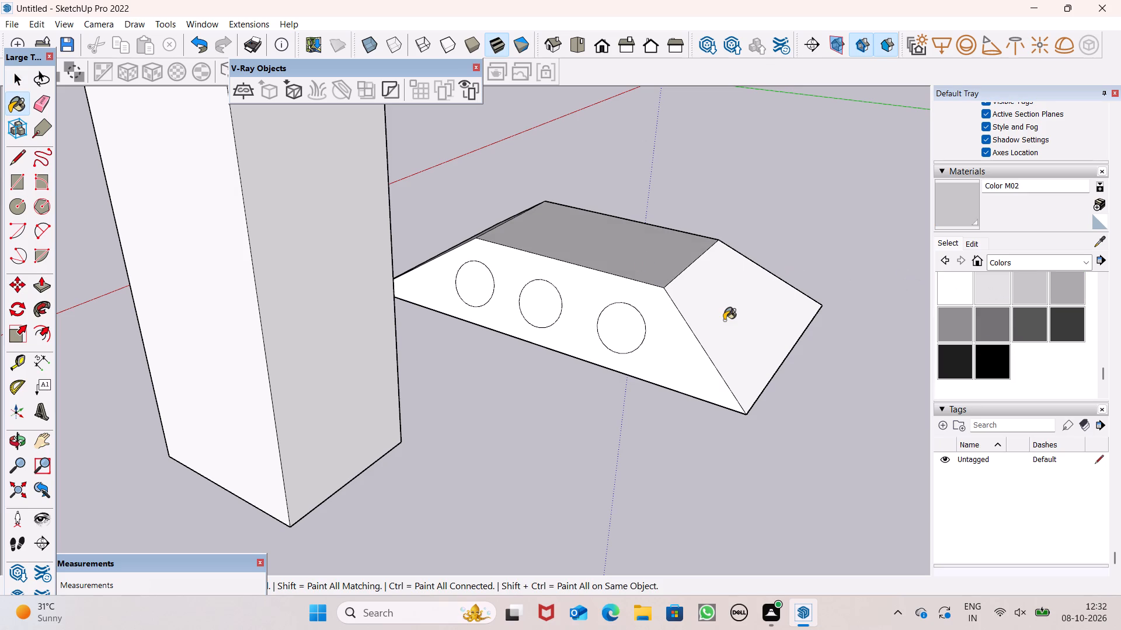
pyautogui.click(692, 360)
pyautogui.click(628, 338)
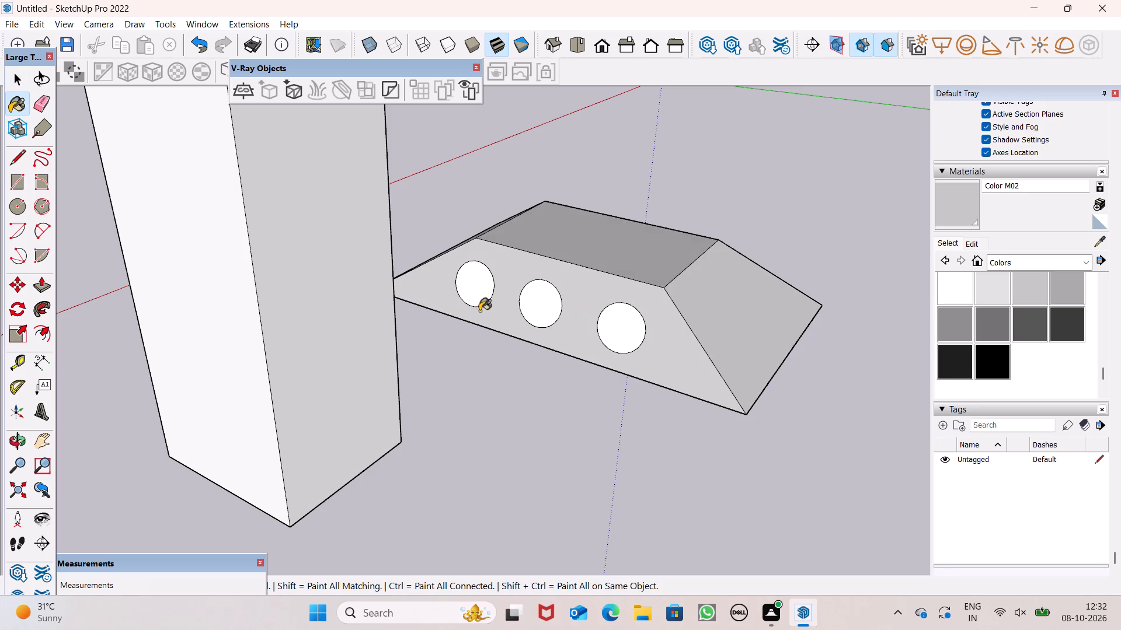
pyautogui.click(531, 298)
pyautogui.click(485, 291)
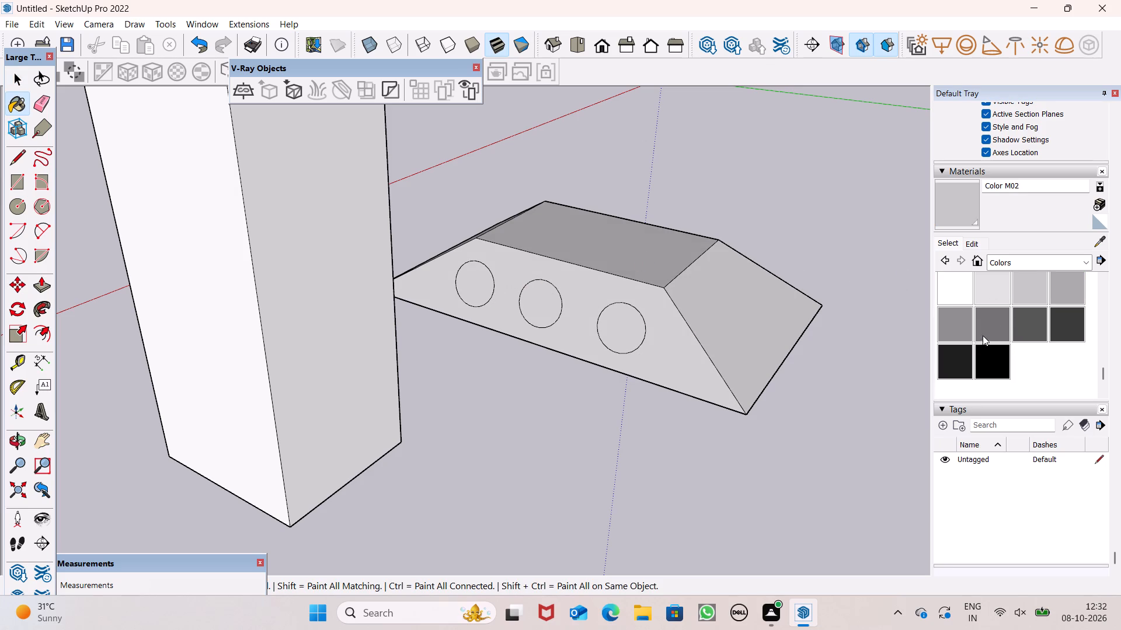
# Repaint the tapered block's top, end slope and long sloping face with Color M07, leaving out the three circles.
pyautogui.click(1049, 325)
pyautogui.click(1071, 324)
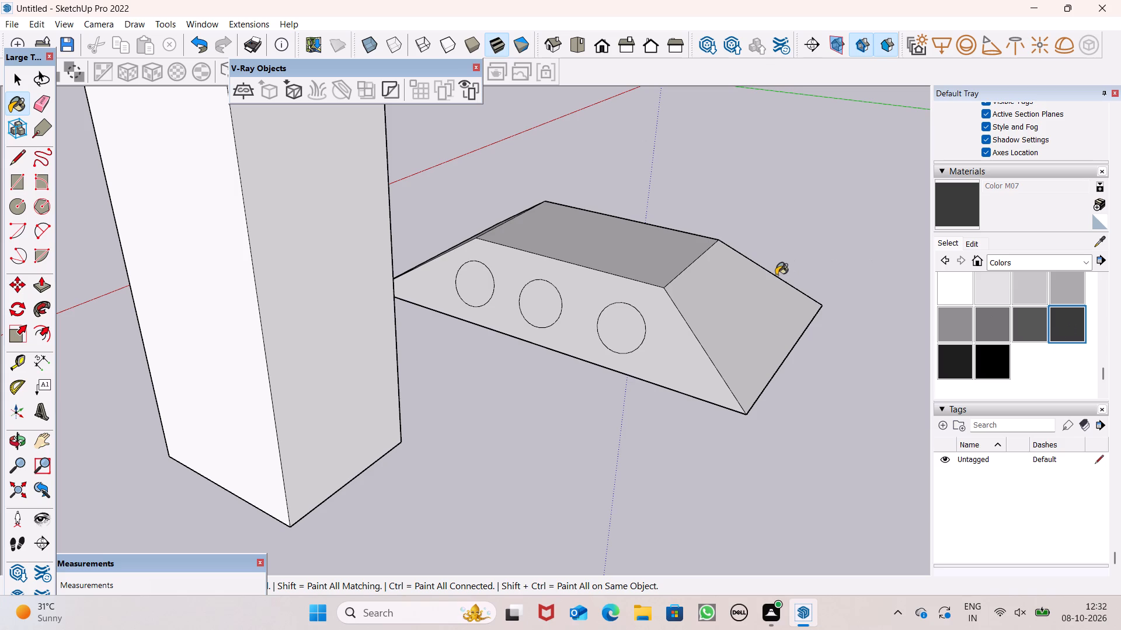
pyautogui.click(667, 275)
pyautogui.click(740, 307)
pyautogui.click(685, 363)
pyautogui.moveTo(793, 321); pyautogui.dragTo(770, 337, button='middle')
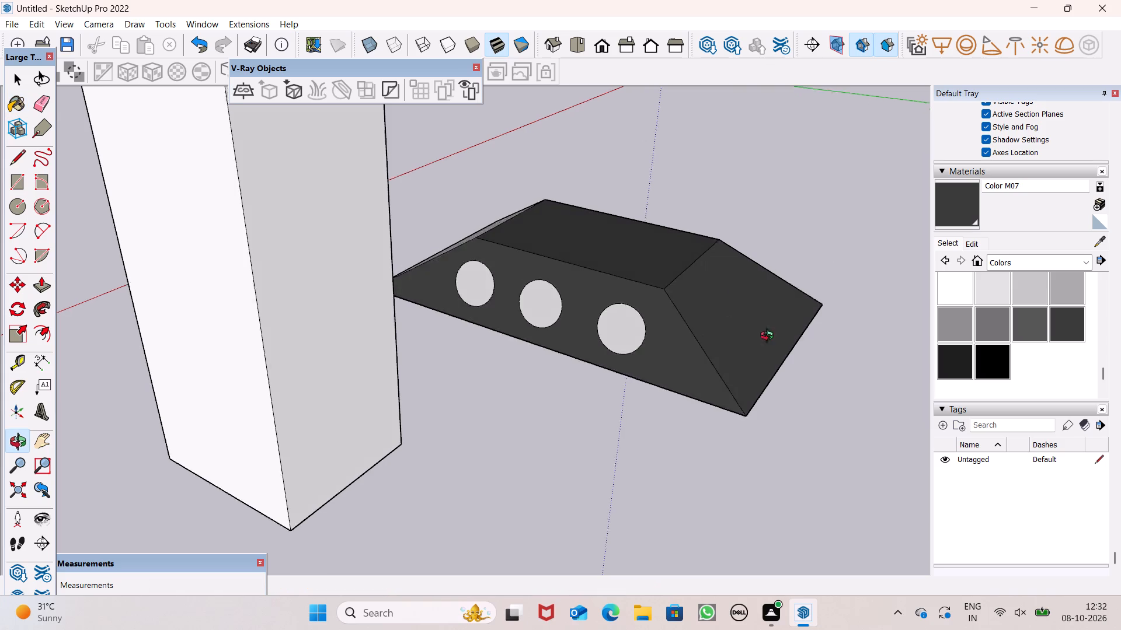
# Paint the tapered block's remaining unpainted sloping face, underside border and inner underside panel with Color M07.
pyautogui.moveTo(770, 337); pyautogui.dragTo(322, 356, button='middle')
pyautogui.moveTo(674, 447); pyautogui.dragTo(682, 440)
pyautogui.moveTo(733, 346); pyautogui.dragTo(640, 447, button='middle')
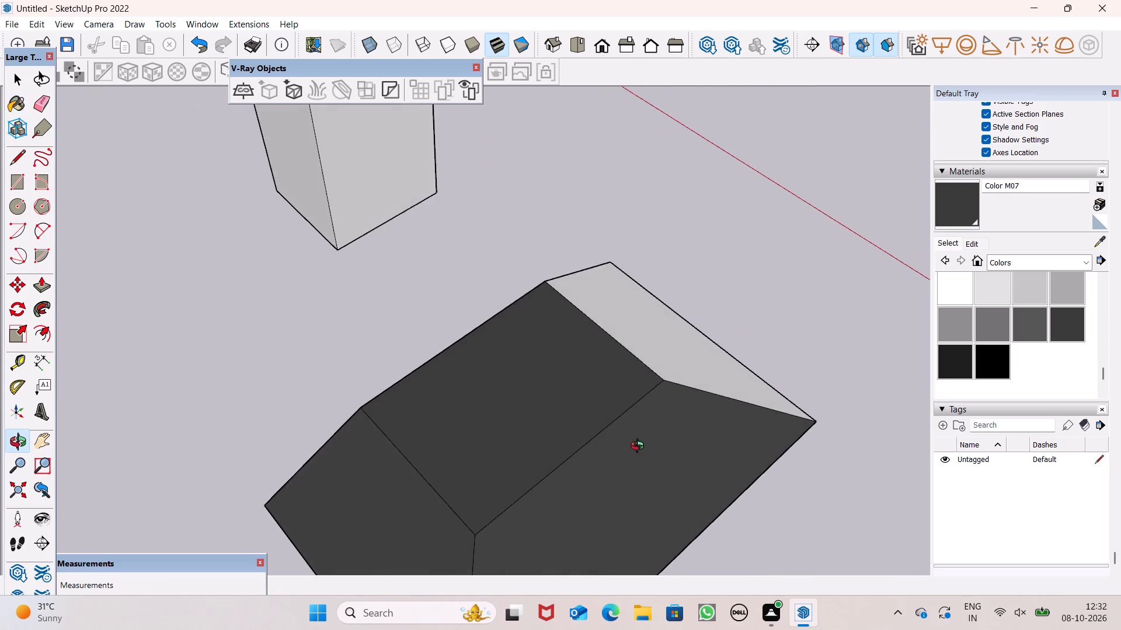
pyautogui.moveTo(640, 447); pyautogui.dragTo(638, 437, button='middle')
pyautogui.click(715, 351)
pyautogui.scroll(-1, 658, 363)
pyautogui.moveTo(581, 404); pyautogui.dragTo(1081, 309, button='middle')
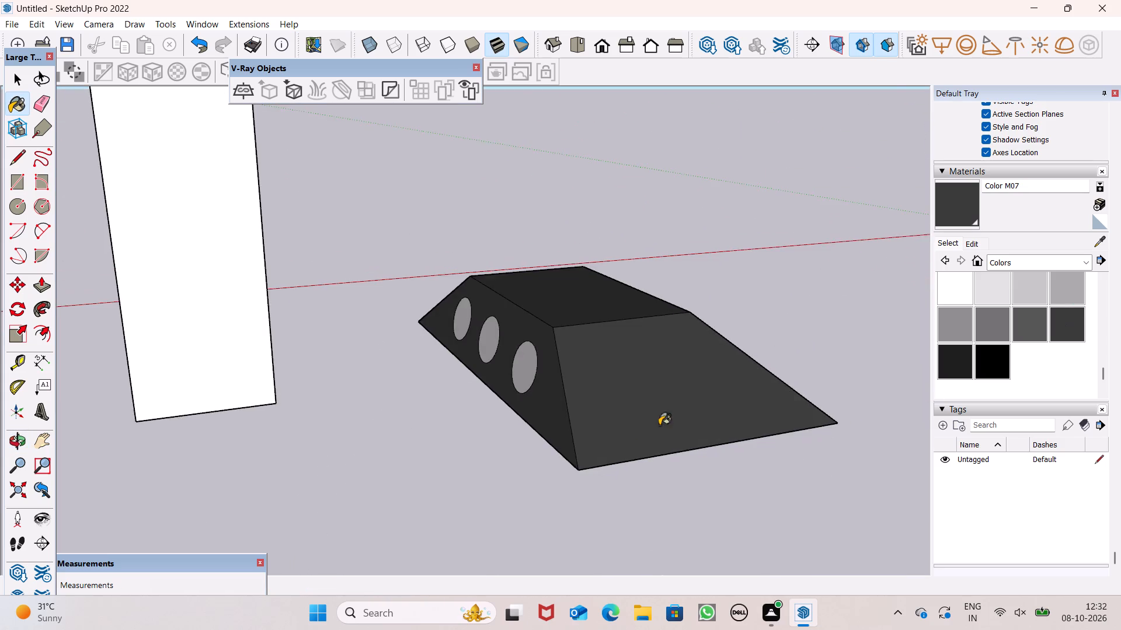
pyautogui.moveTo(626, 441); pyautogui.dragTo(984, 118, button='middle')
pyautogui.scroll(2, 983, 121)
pyautogui.scroll(5, 632, 448)
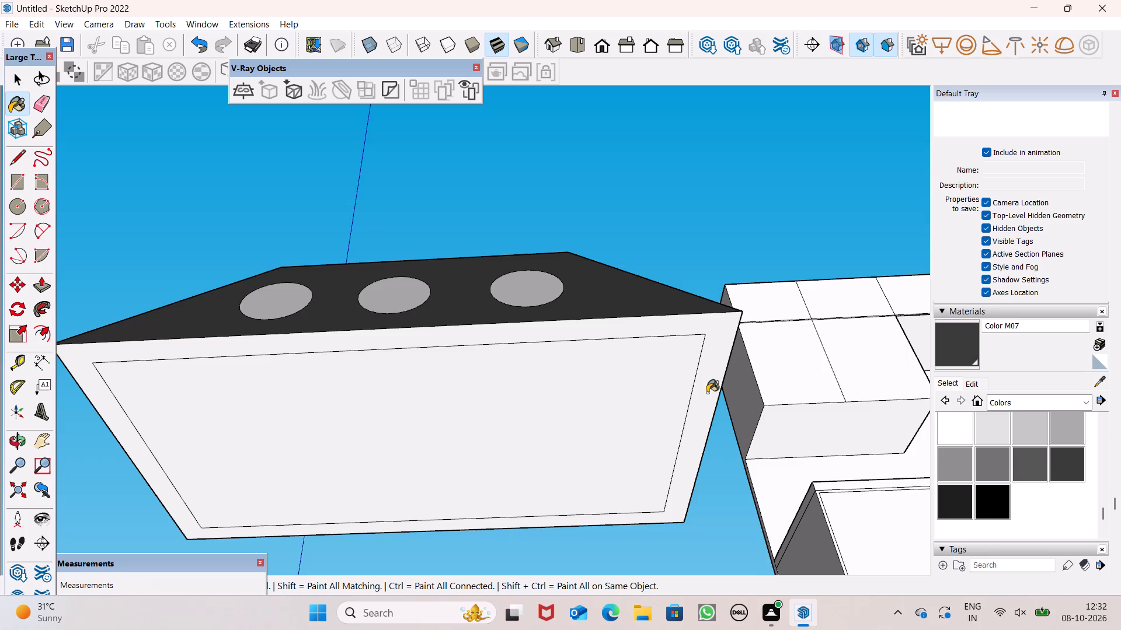
pyautogui.click(711, 391)
pyautogui.click(634, 393)
# Paint all the tall block's side faces, its underside and its top with Color M07.
pyautogui.scroll(-2, 643, 353)
pyautogui.moveTo(760, 327); pyautogui.dragTo(699, 497, button='middle')
pyautogui.scroll(-8, 720, 346)
pyautogui.moveTo(664, 358); pyautogui.dragTo(642, 517, button='middle')
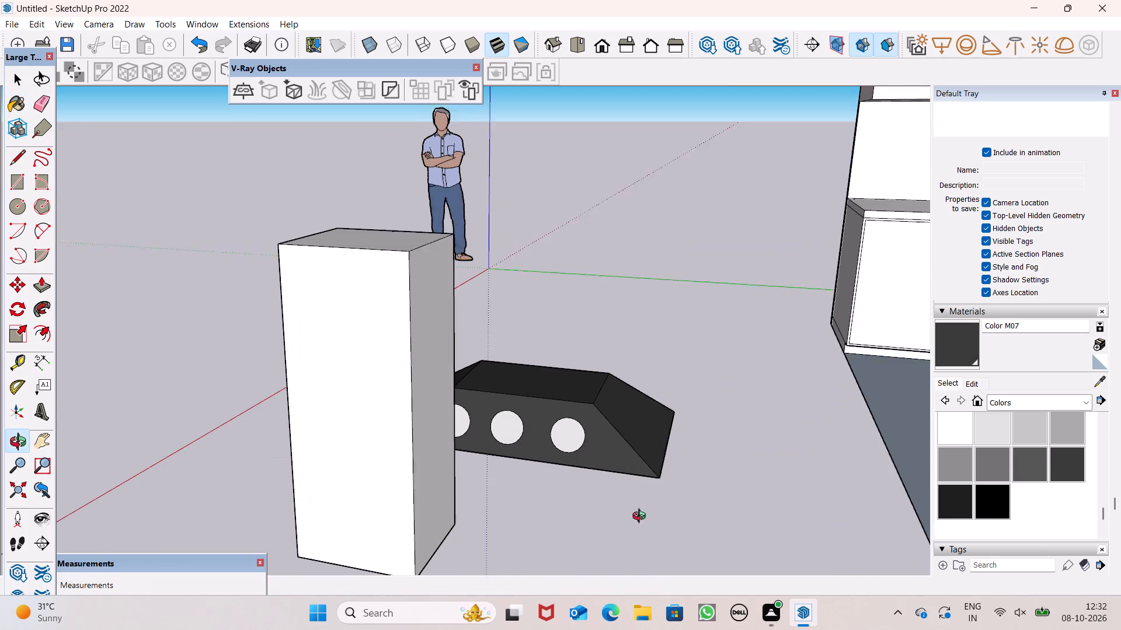
pyautogui.moveTo(642, 517); pyautogui.dragTo(642, 508, button='middle')
pyautogui.click(424, 455)
pyautogui.click(373, 454)
pyautogui.moveTo(474, 416); pyautogui.dragTo(979, 336, button='middle')
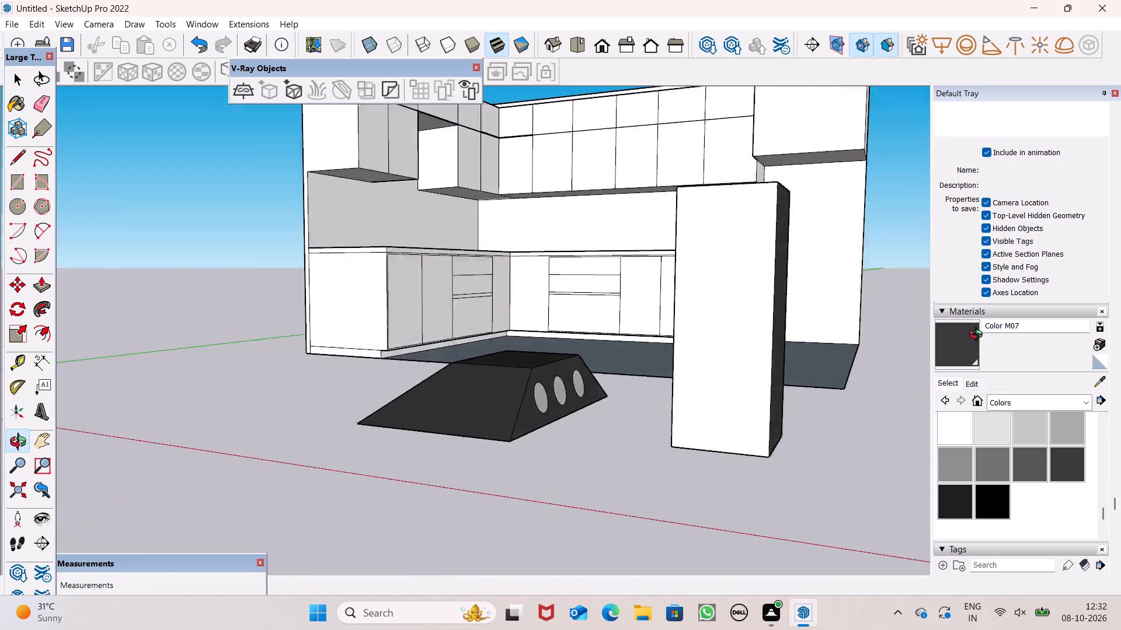
pyautogui.moveTo(979, 336); pyautogui.dragTo(984, 334, button='middle')
pyautogui.click(716, 325)
pyautogui.moveTo(774, 372); pyautogui.dragTo(536, 281, button='middle')
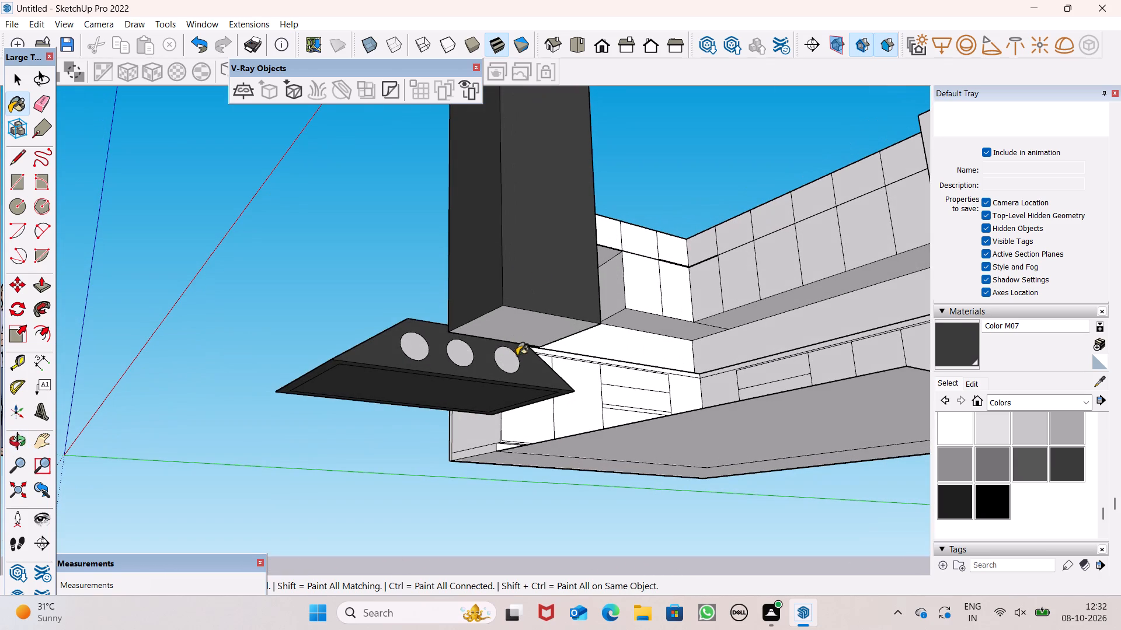
pyautogui.click(535, 330)
pyautogui.scroll(-2, 603, 294)
pyautogui.moveTo(606, 317); pyautogui.dragTo(856, 621, button='middle')
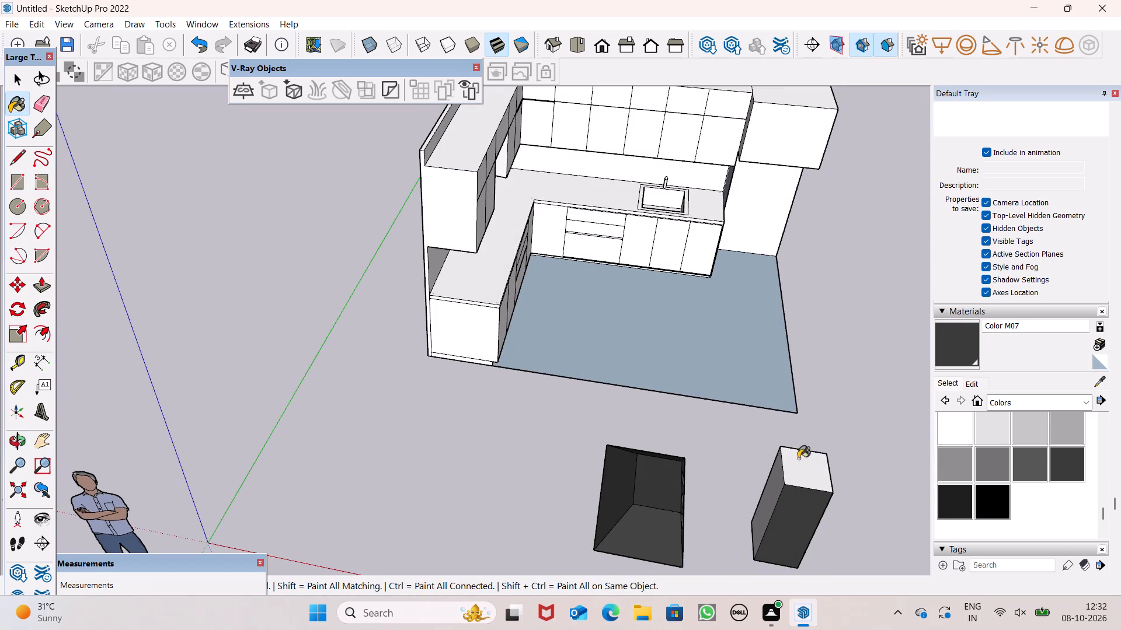
pyautogui.click(794, 469)
pyautogui.click(777, 482)
pyautogui.scroll(-5, 788, 487)
pyautogui.moveTo(806, 492); pyautogui.dragTo(317, 376, button='middle')
pyautogui.scroll(1, 624, 518)
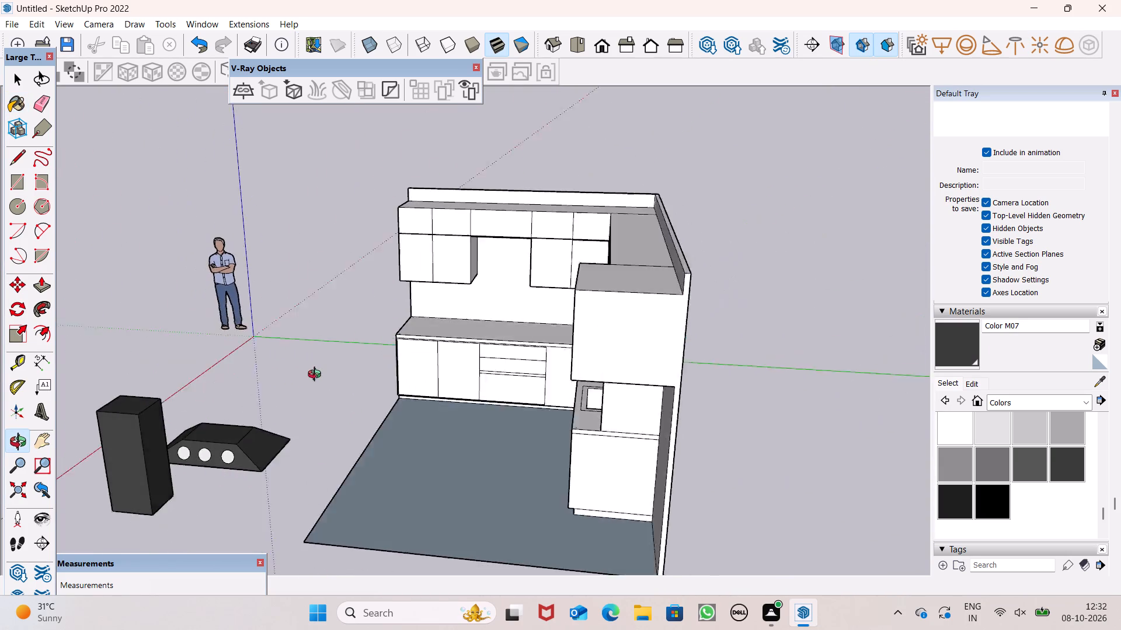
pyautogui.moveTo(317, 376); pyautogui.dragTo(296, 370, button='middle')
pyautogui.scroll(-1, 434, 374)
pyautogui.press('space')
pyautogui.press('space')
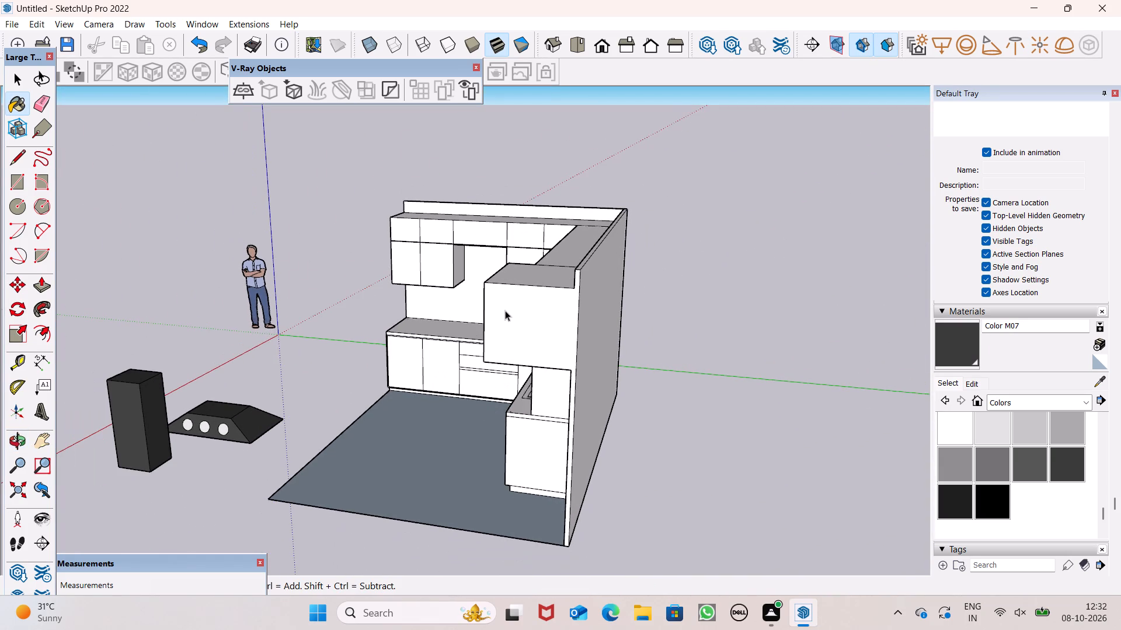
# Shorten the tall block by pushing its top face down with Push/Pull.
pyautogui.scroll(-1, 505, 310)
pyautogui.scroll(-3, 325, 342)
pyautogui.moveTo(274, 403); pyautogui.dragTo(468, 365, button='middle')
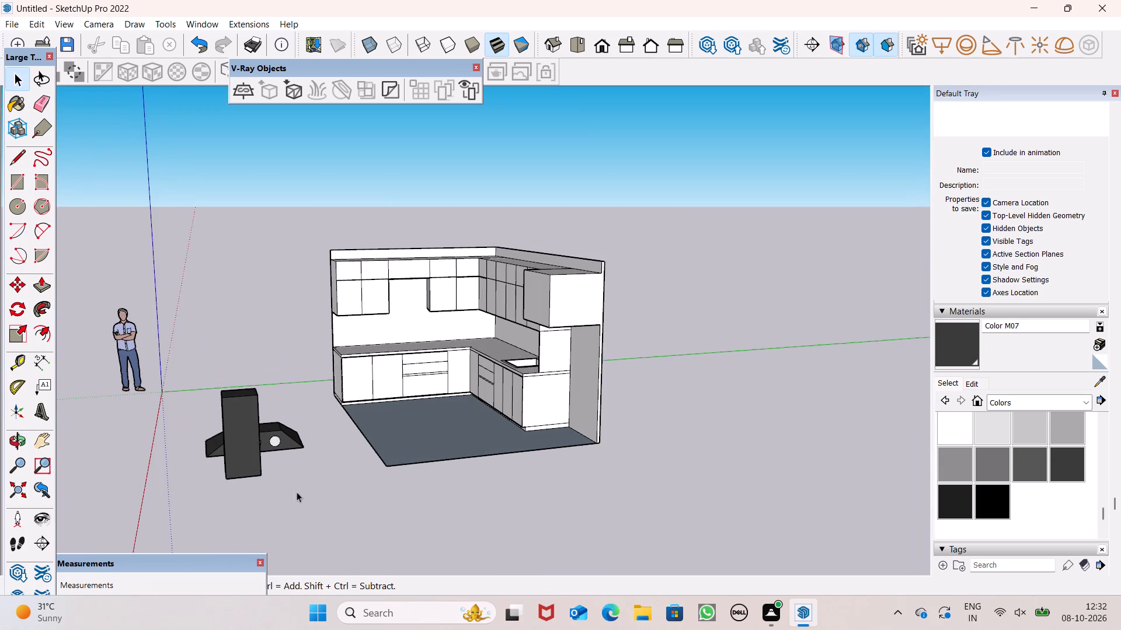
pyautogui.scroll(4, 284, 514)
pyautogui.scroll(2, 54, 388)
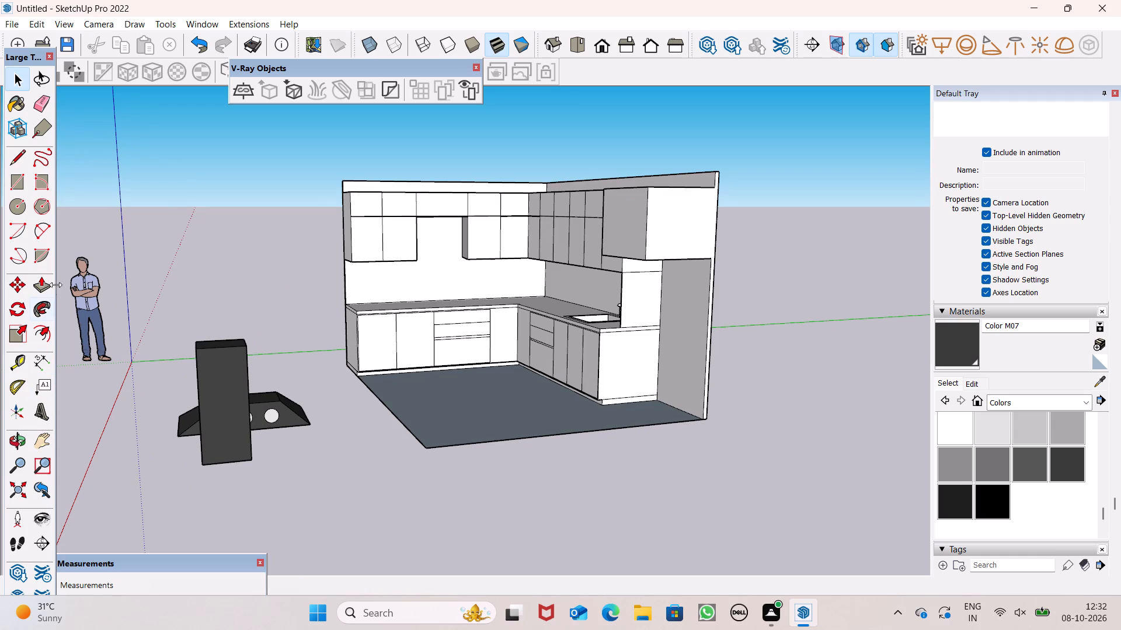
pyautogui.click(45, 289)
pyautogui.moveTo(216, 348); pyautogui.dragTo(213, 503, button='middle')
pyautogui.scroll(5, 213, 503)
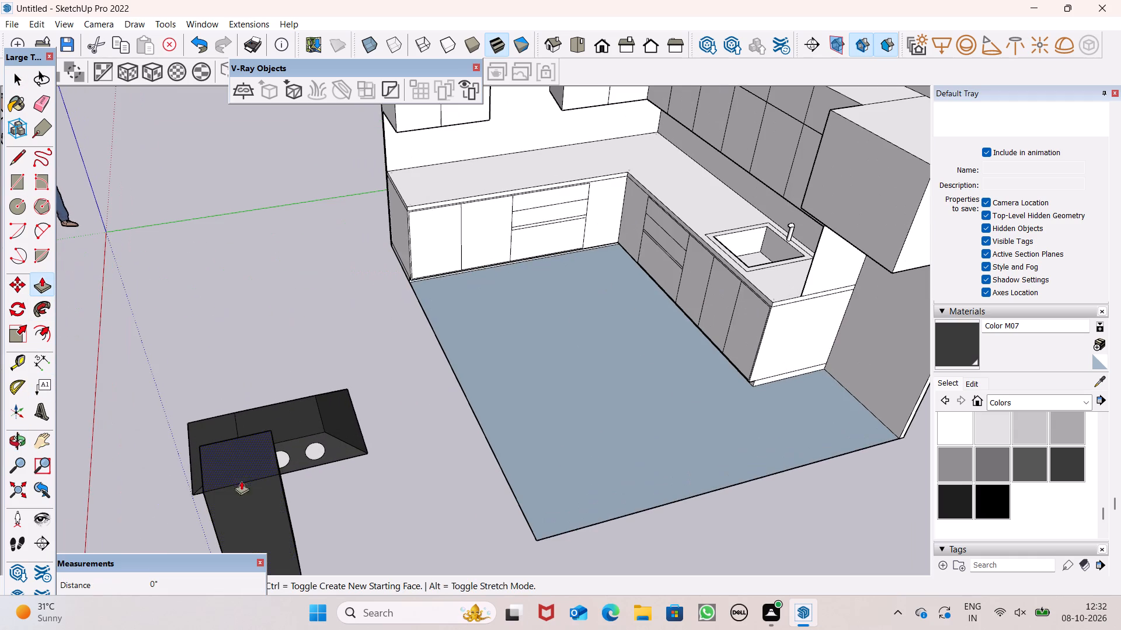
pyautogui.moveTo(246, 457); pyautogui.dragTo(262, 489)
pyautogui.press('space')
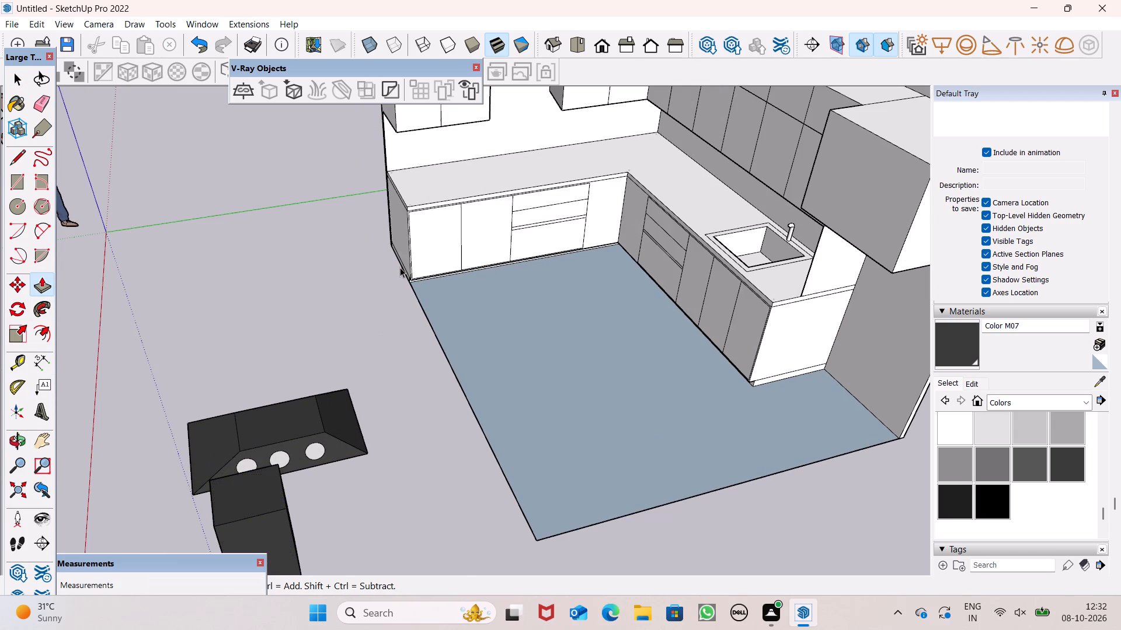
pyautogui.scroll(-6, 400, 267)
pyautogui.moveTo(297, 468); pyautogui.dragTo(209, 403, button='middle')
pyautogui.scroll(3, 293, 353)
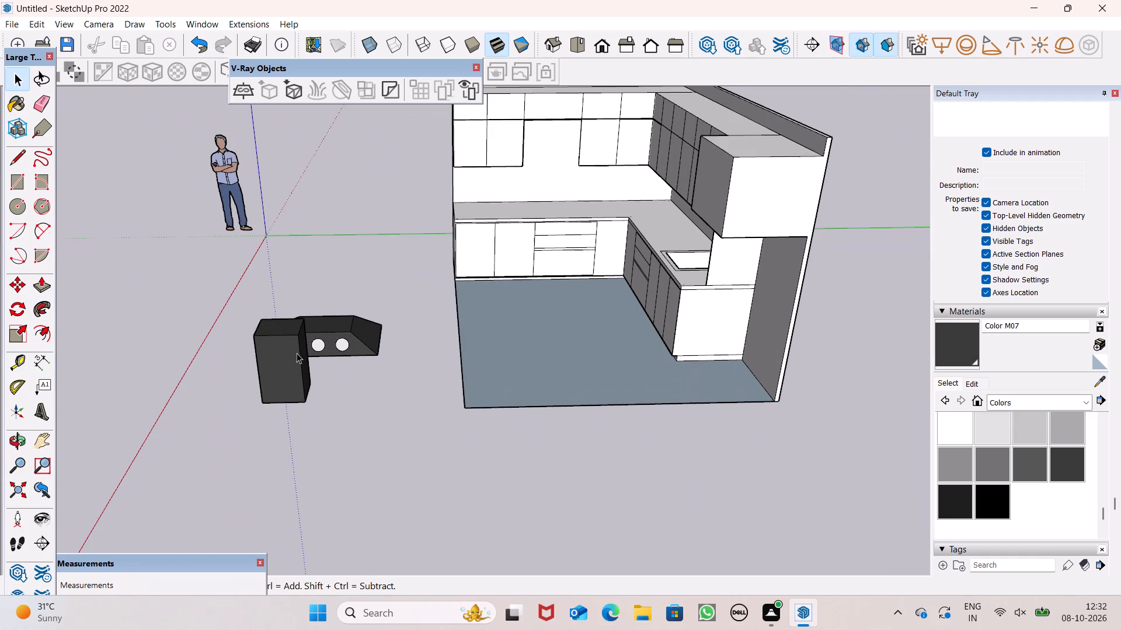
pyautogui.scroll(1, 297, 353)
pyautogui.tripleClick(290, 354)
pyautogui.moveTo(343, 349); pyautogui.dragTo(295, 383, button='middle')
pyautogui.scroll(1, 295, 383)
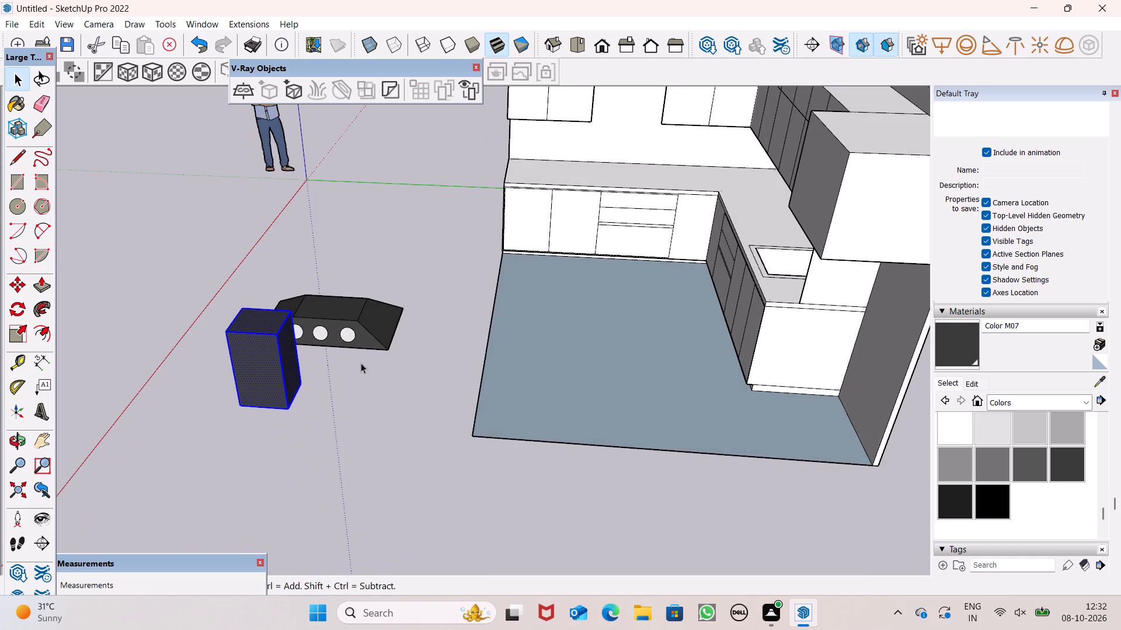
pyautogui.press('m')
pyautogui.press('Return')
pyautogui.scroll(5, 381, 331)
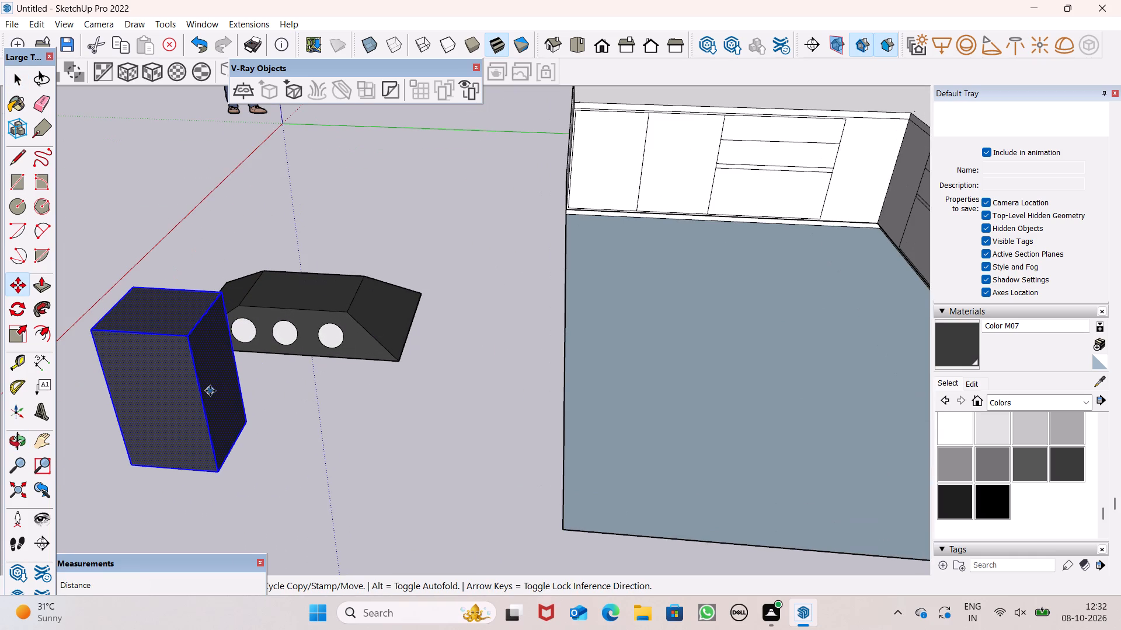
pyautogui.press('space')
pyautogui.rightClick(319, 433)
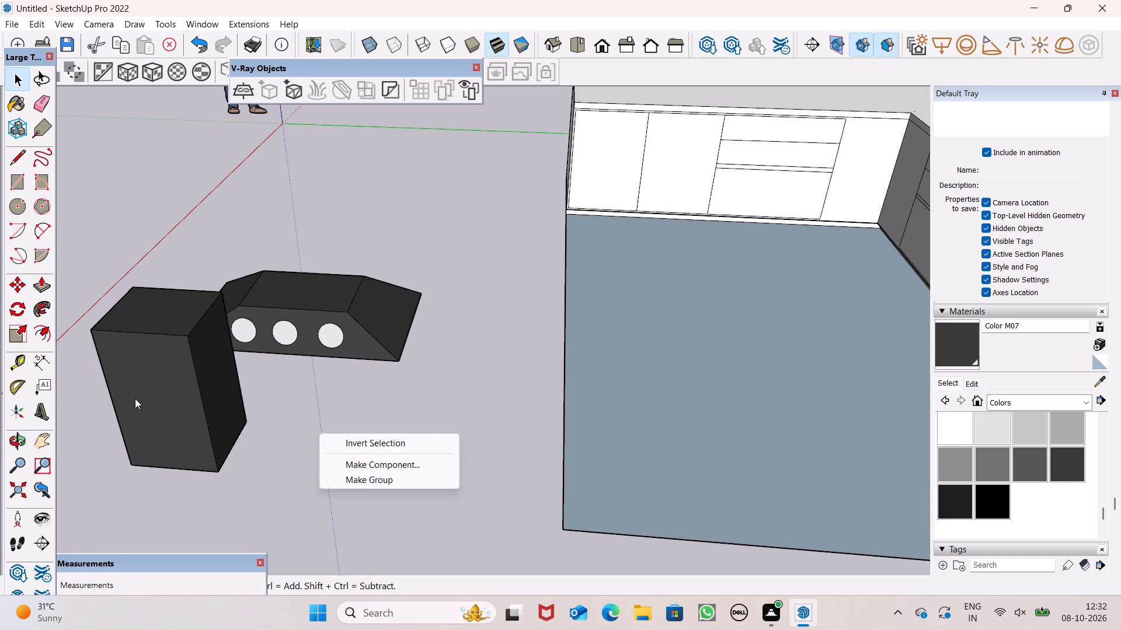
# Select all the tall block's connected faces and edges and make them a group.
pyautogui.doubleClick(135, 398)
pyautogui.tripleClick(138, 395)
pyautogui.click(139, 395)
pyautogui.rightClick(149, 389)
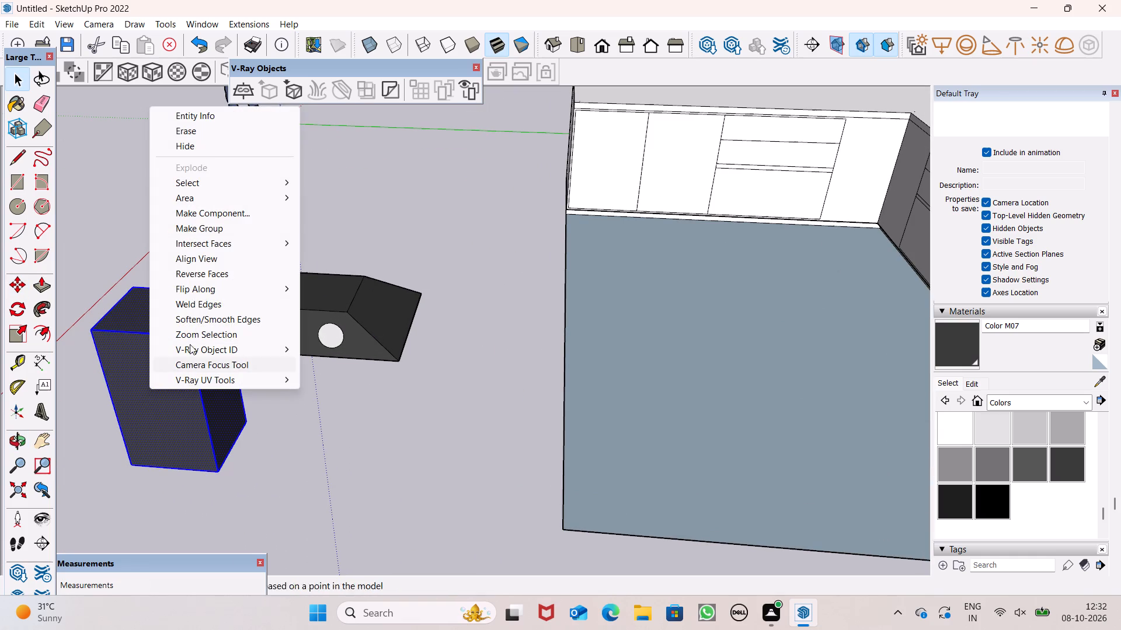
pyautogui.keyDown('ctrl'); pyautogui.click(243, 225); pyautogui.keyUp('ctrl')
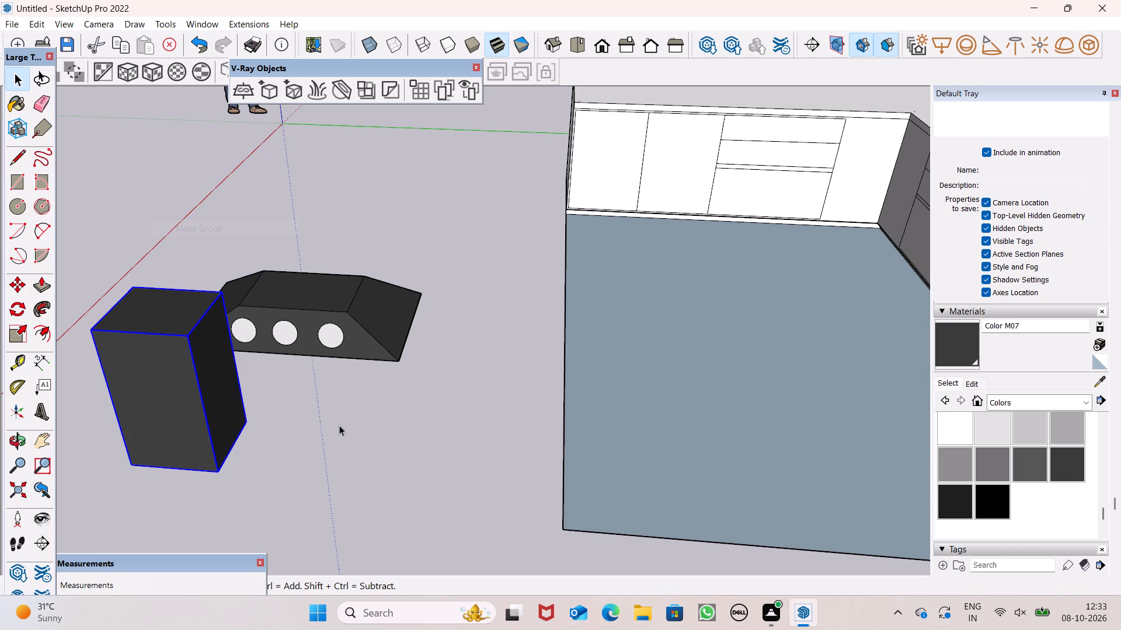
# Move the tall block group by its bottom corner onto the flat top of the tapered block.
pyautogui.press('m')
pyautogui.press('Return')
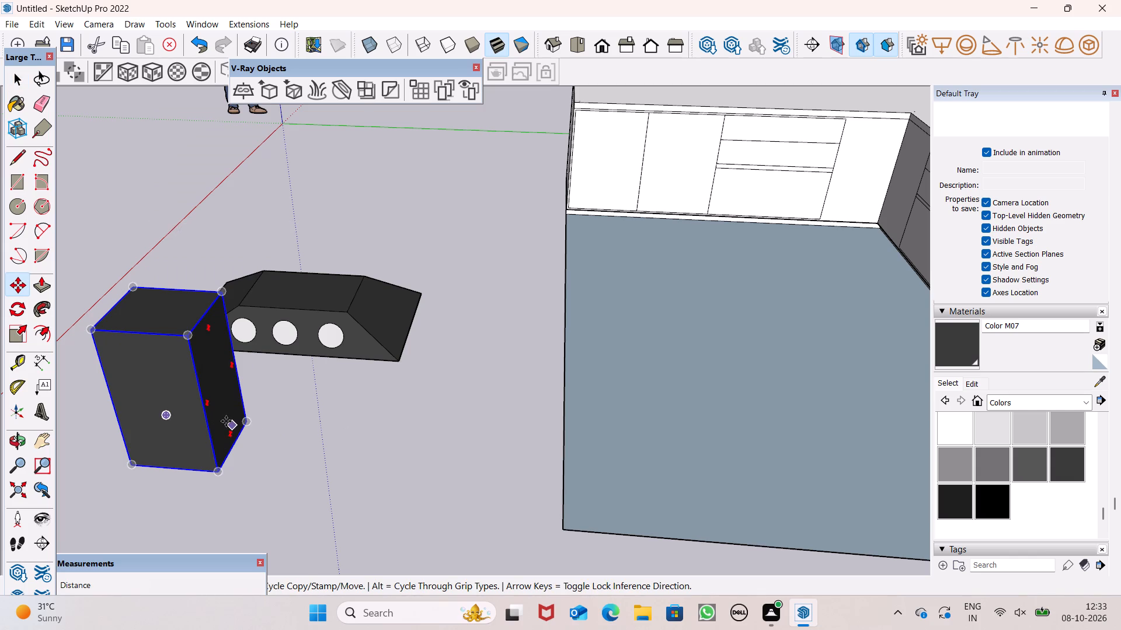
pyautogui.moveTo(245, 421); pyautogui.dragTo(364, 287)
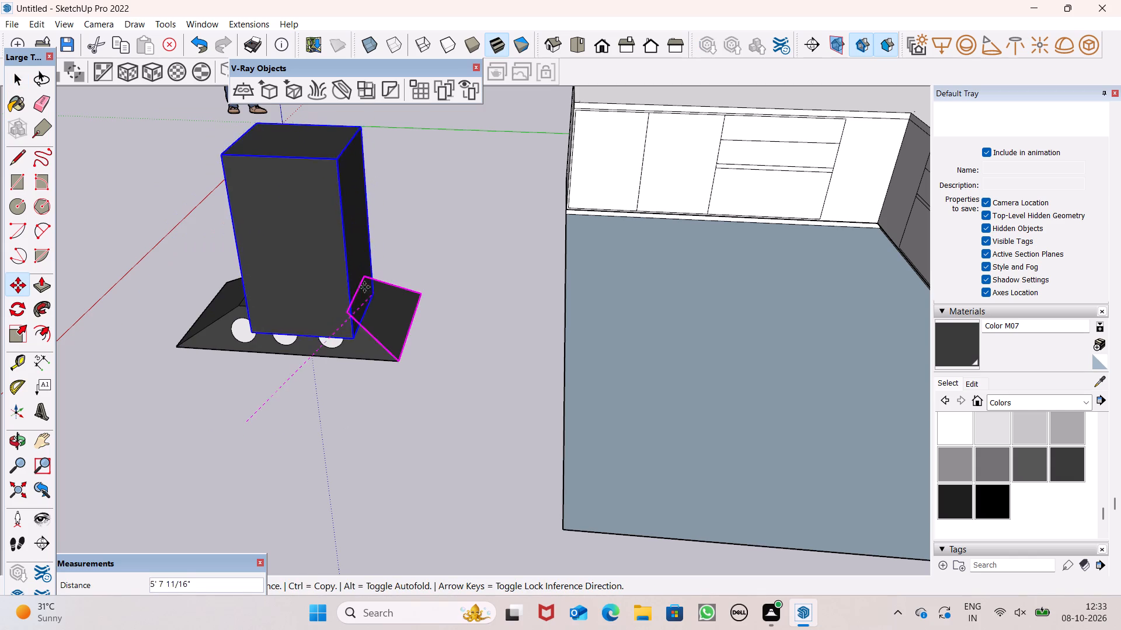
pyautogui.moveTo(364, 287); pyautogui.dragTo(353, 278)
# Shift the tall block slightly on the tapered block's top, towards the face with the circles.
pyautogui.scroll(1, 350, 312)
pyautogui.moveTo(350, 316); pyautogui.dragTo(99, 364, button='middle')
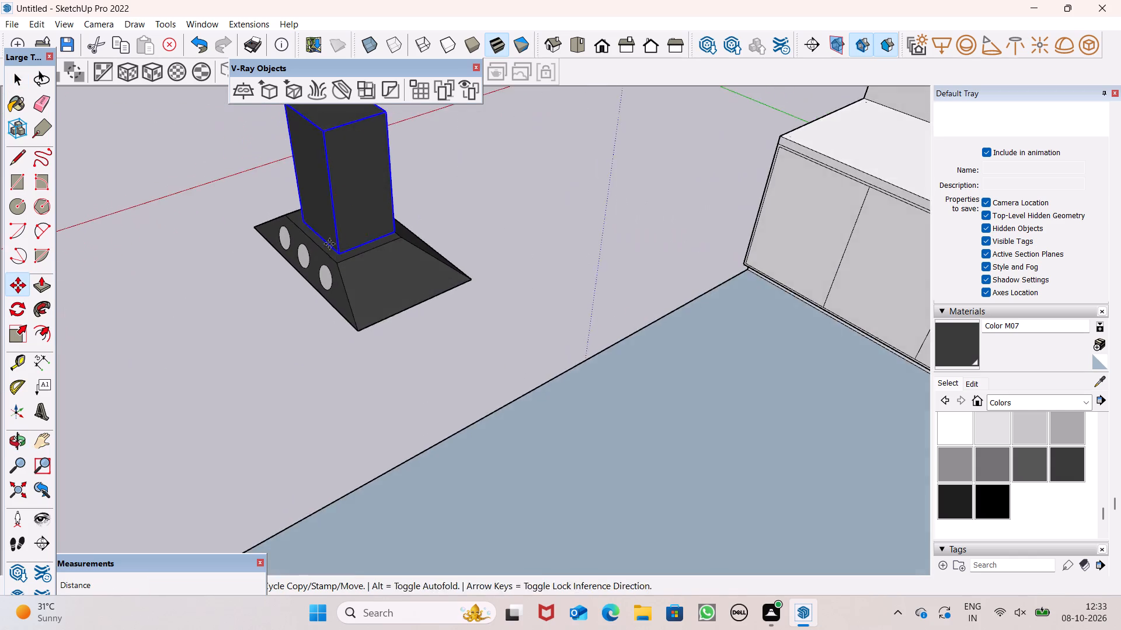
pyautogui.scroll(4, 420, 195)
pyautogui.scroll(-1, 412, 202)
pyautogui.scroll(6, 410, 202)
pyautogui.moveTo(396, 264); pyautogui.dragTo(336, 276, button='middle')
pyautogui.scroll(4, 336, 269)
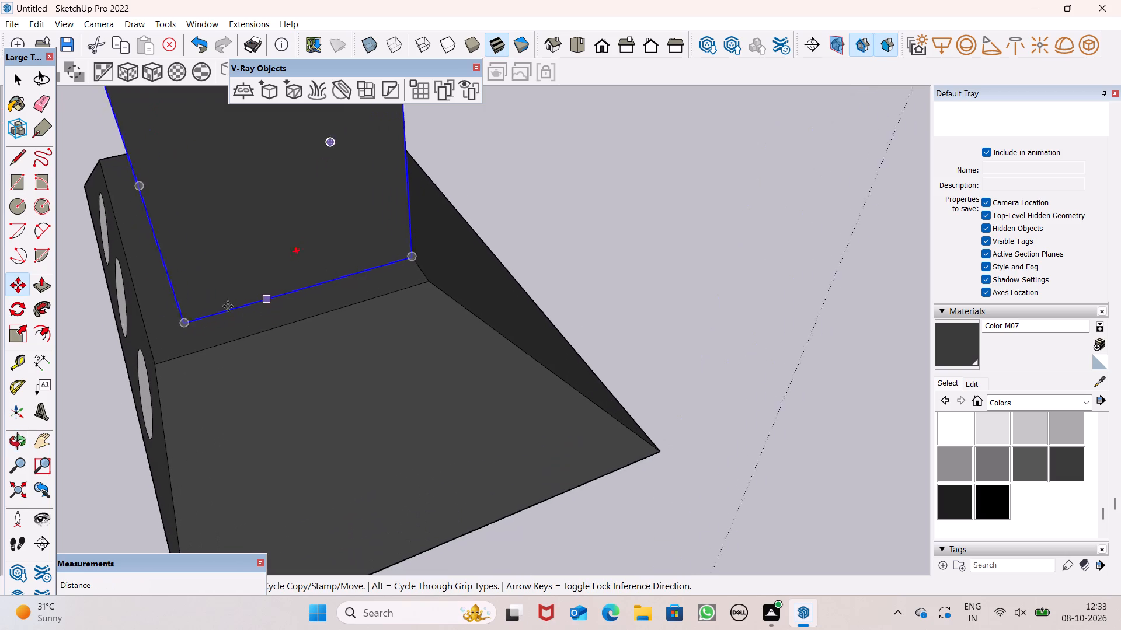
pyautogui.scroll(3, 228, 306)
pyautogui.moveTo(170, 333); pyautogui.dragTo(149, 333)
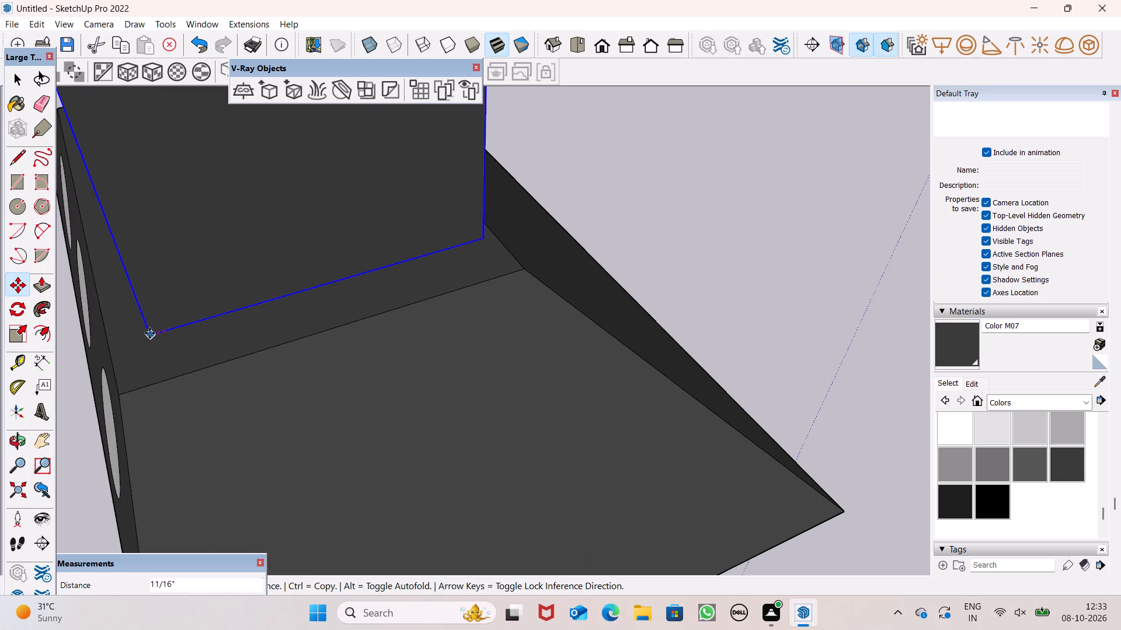
pyautogui.moveTo(149, 333); pyautogui.dragTo(125, 334)
pyautogui.press('space')
pyautogui.press('space')
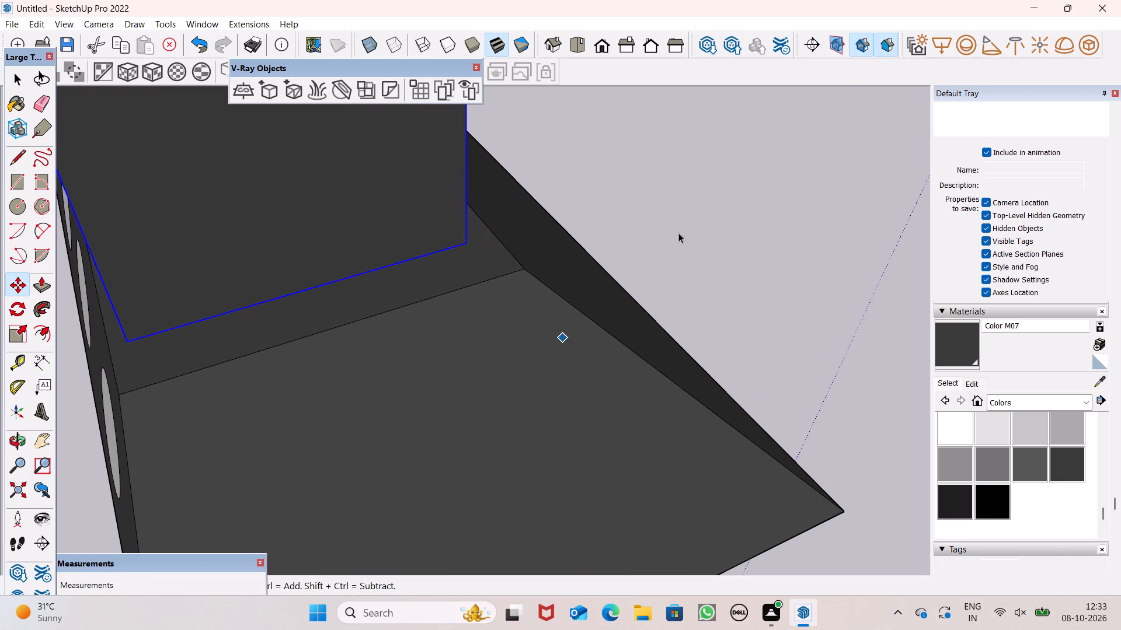
# Make the whole tapered block with its three circles a group, and clear the selection.
pyautogui.scroll(1, 678, 233)
pyautogui.scroll(-12, 692, 223)
pyautogui.click(534, 415)
pyautogui.tripleClick(591, 311)
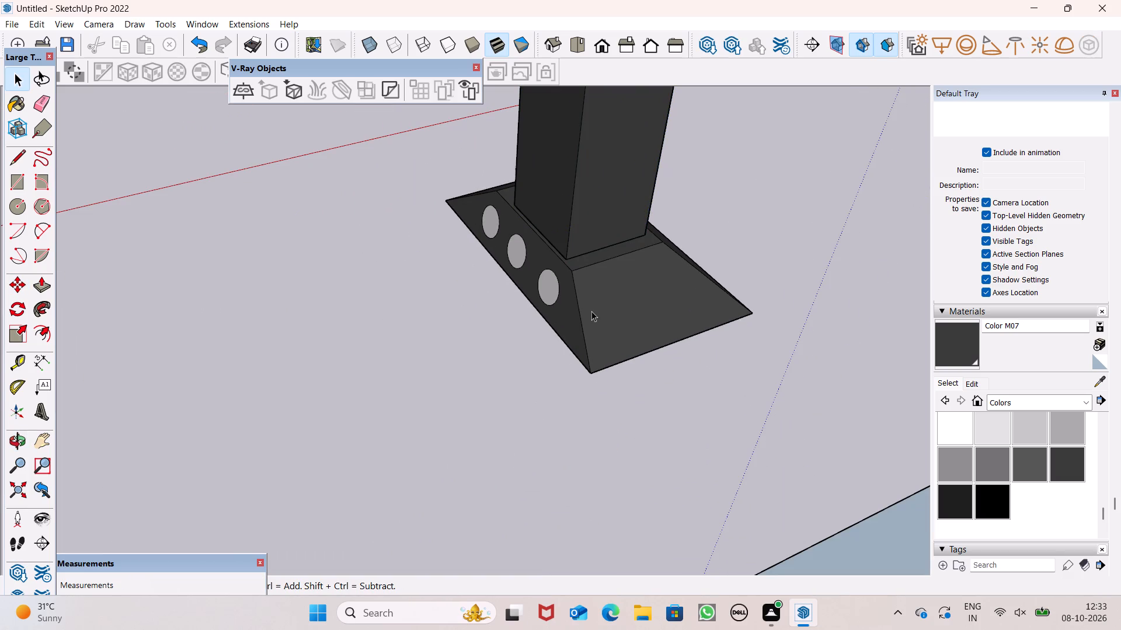
pyautogui.click(591, 310)
pyautogui.keyDown('ctrl'); pyautogui.rightClick(591, 310); pyautogui.keyUp('ctrl')
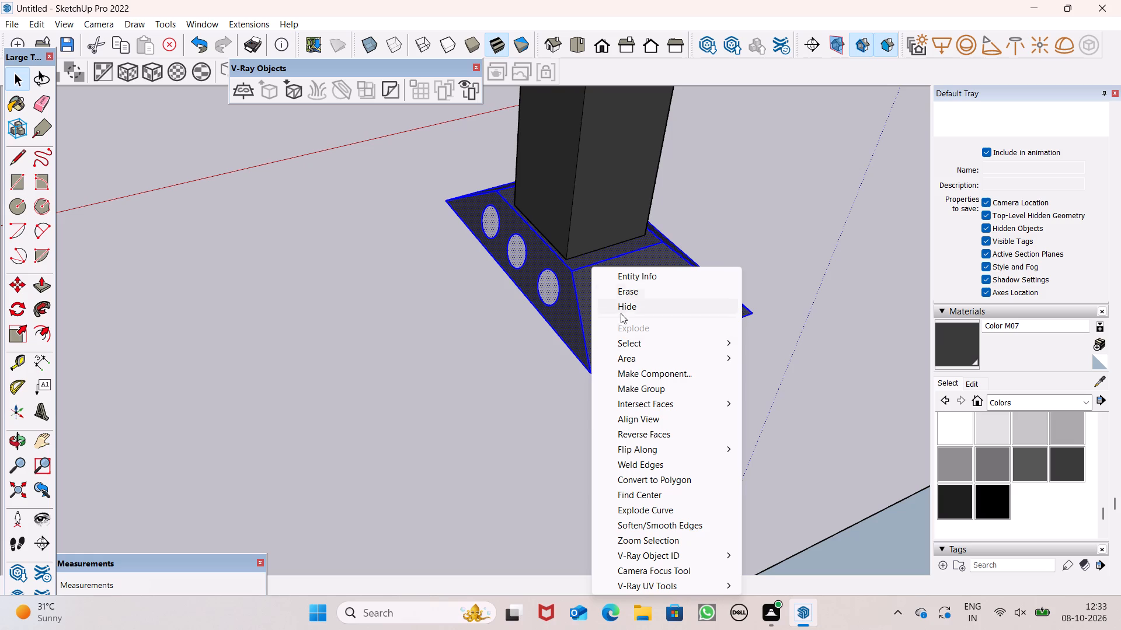
pyautogui.keyDown('ctrl'); pyautogui.click(630, 381); pyautogui.keyUp('ctrl')
pyautogui.scroll(-1, 512, 352)
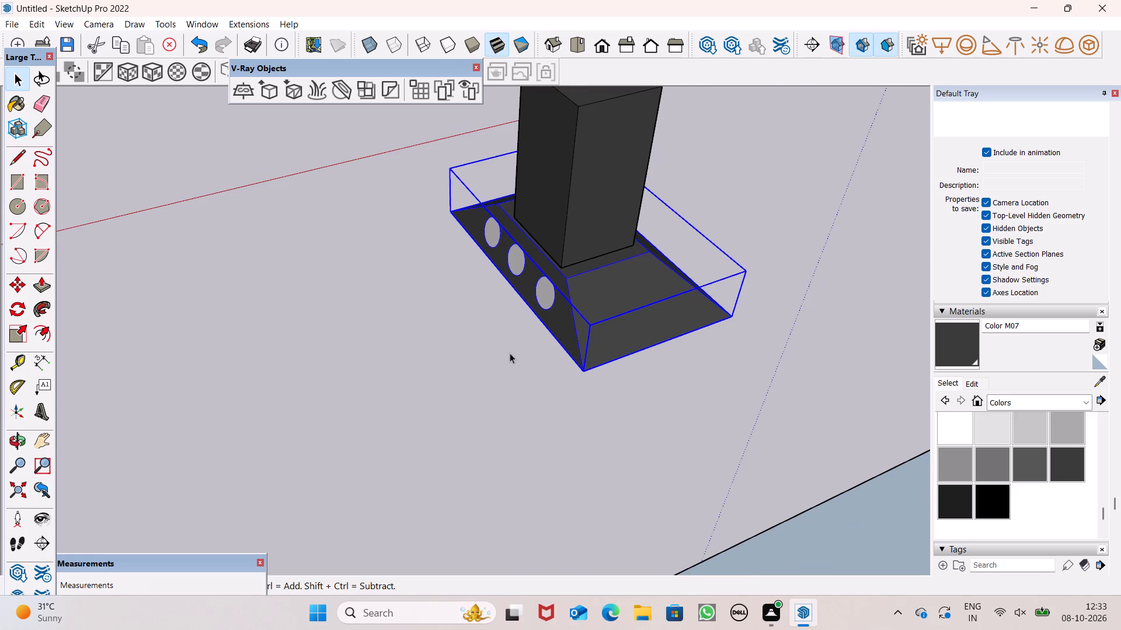
pyautogui.scroll(-8, 508, 352)
pyautogui.click(478, 345)
# Move the tapered block group, without the tall block, into the kitchen above the counter, beneath the gap in the upper cabinets.
pyautogui.scroll(1, 607, 361)
pyautogui.moveTo(608, 361); pyautogui.dragTo(852, 225, button='middle')
pyautogui.scroll(-2, 513, 246)
pyautogui.scroll(-7, 401, 314)
pyautogui.scroll(-1, 628, 247)
pyautogui.scroll(1, 796, 189)
pyautogui.scroll(-1, 813, 181)
pyautogui.scroll(3, 823, 178)
pyautogui.scroll(5, 535, 269)
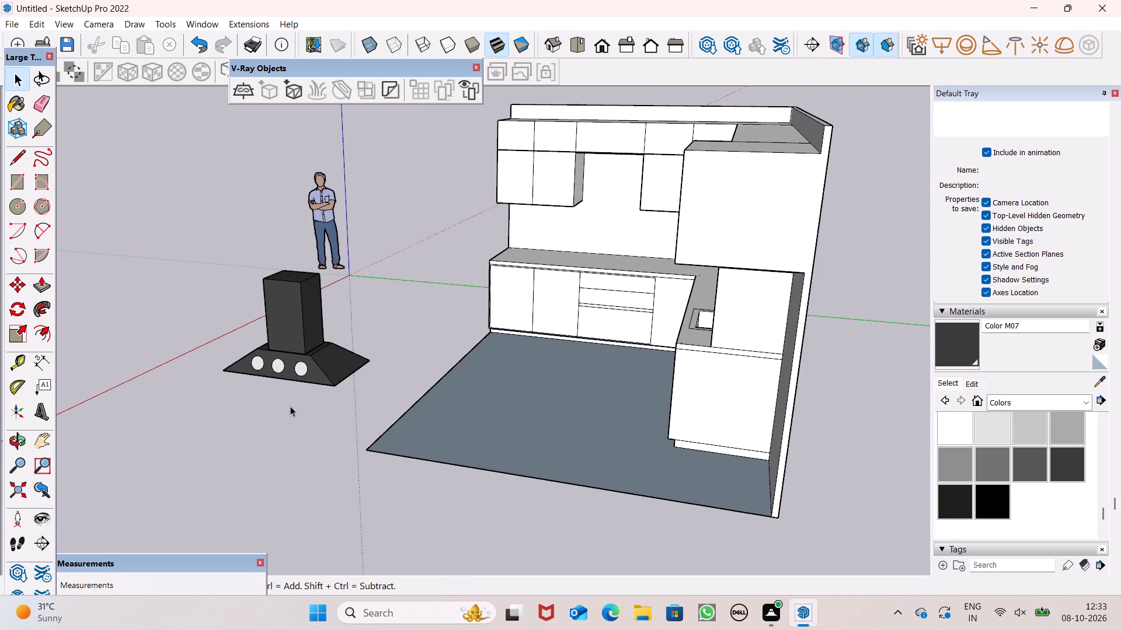
pyautogui.click(347, 373)
pyautogui.scroll(5, 369, 353)
pyautogui.scroll(-1, 372, 351)
pyautogui.scroll(1, 372, 351)
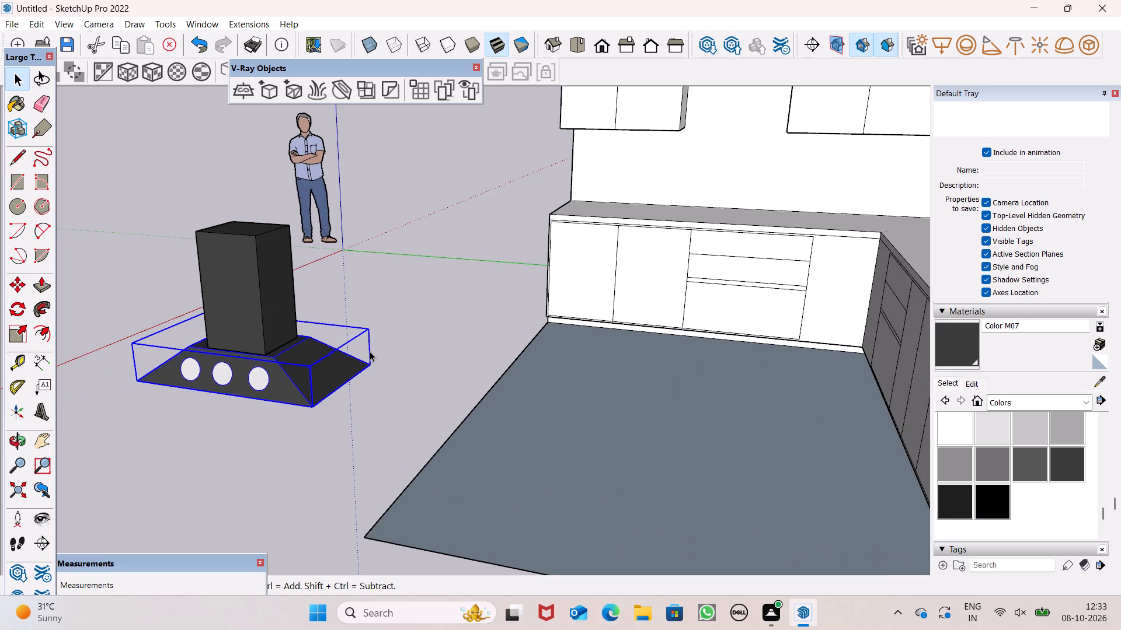
pyautogui.press('m')
pyautogui.press('Return')
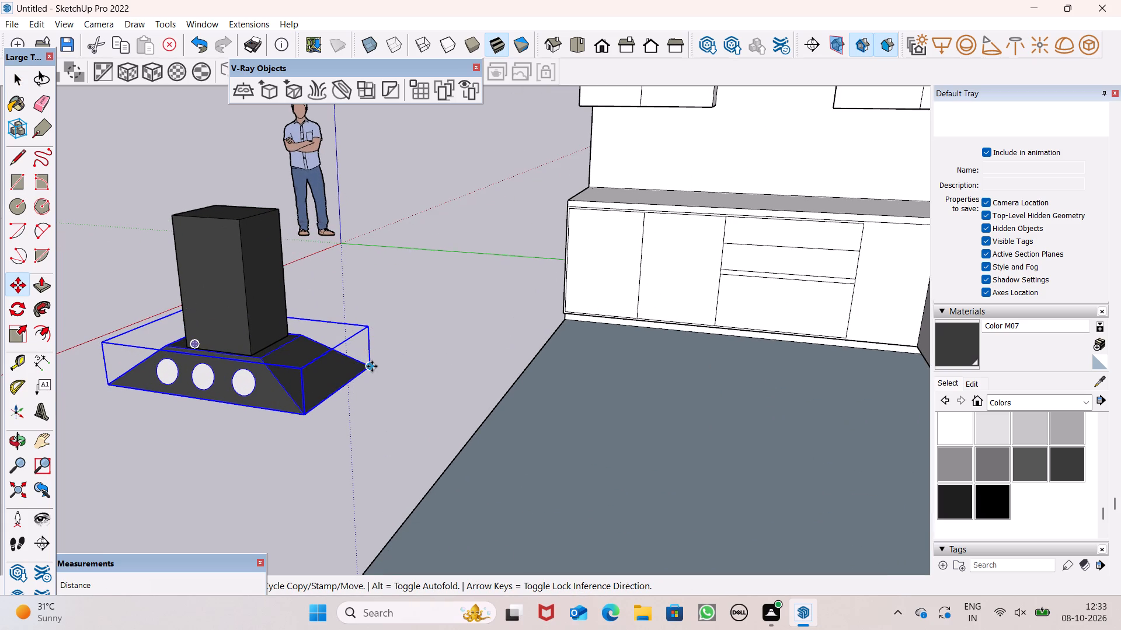
pyautogui.moveTo(372, 366); pyautogui.dragTo(845, 134)
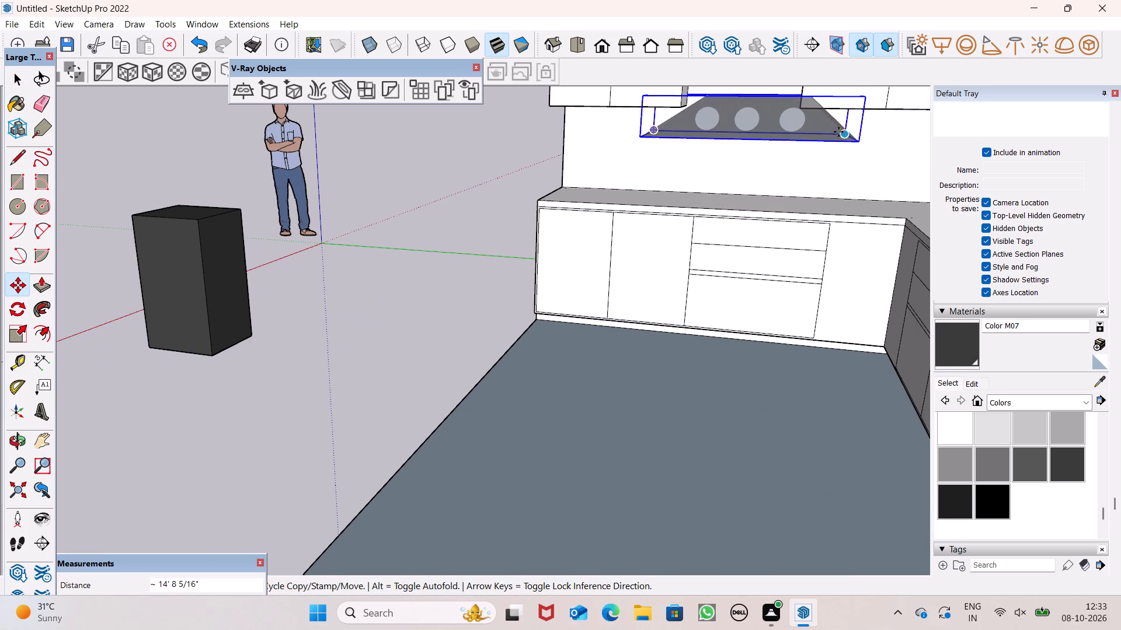
# Examine the tapered block's position against the counter, wall and gap in the upper cabinets from several angles.
pyautogui.scroll(1, 681, 212)
pyautogui.scroll(-3, 681, 212)
pyautogui.moveTo(820, 157); pyautogui.dragTo(514, 298, button='middle')
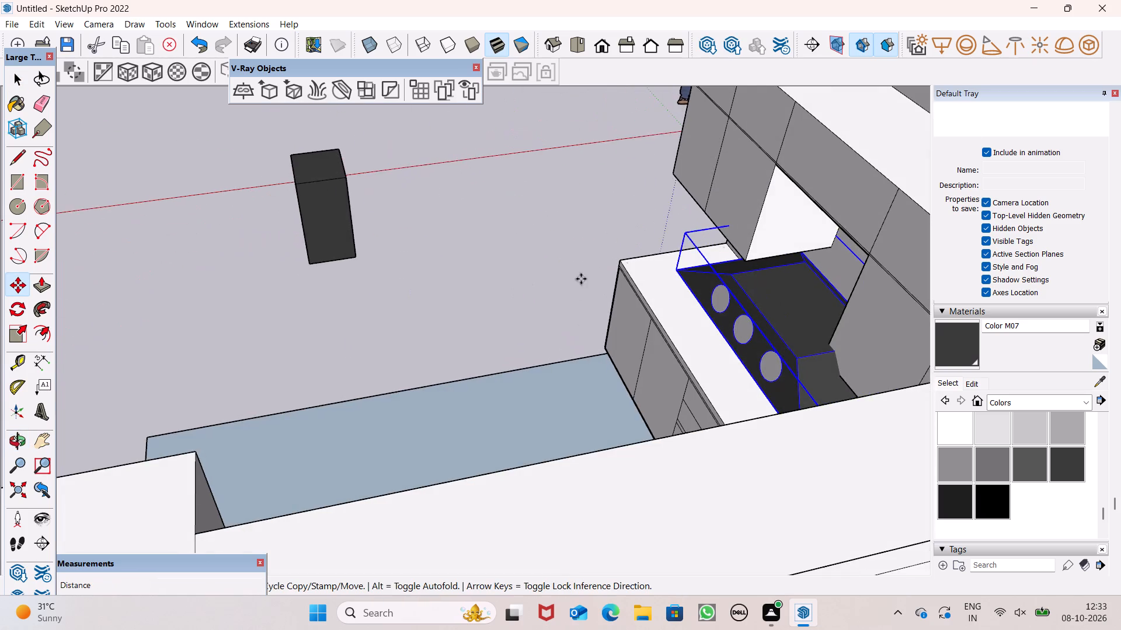
pyautogui.scroll(-4, 625, 269)
pyautogui.moveTo(691, 286); pyautogui.dragTo(969, 224, button='middle')
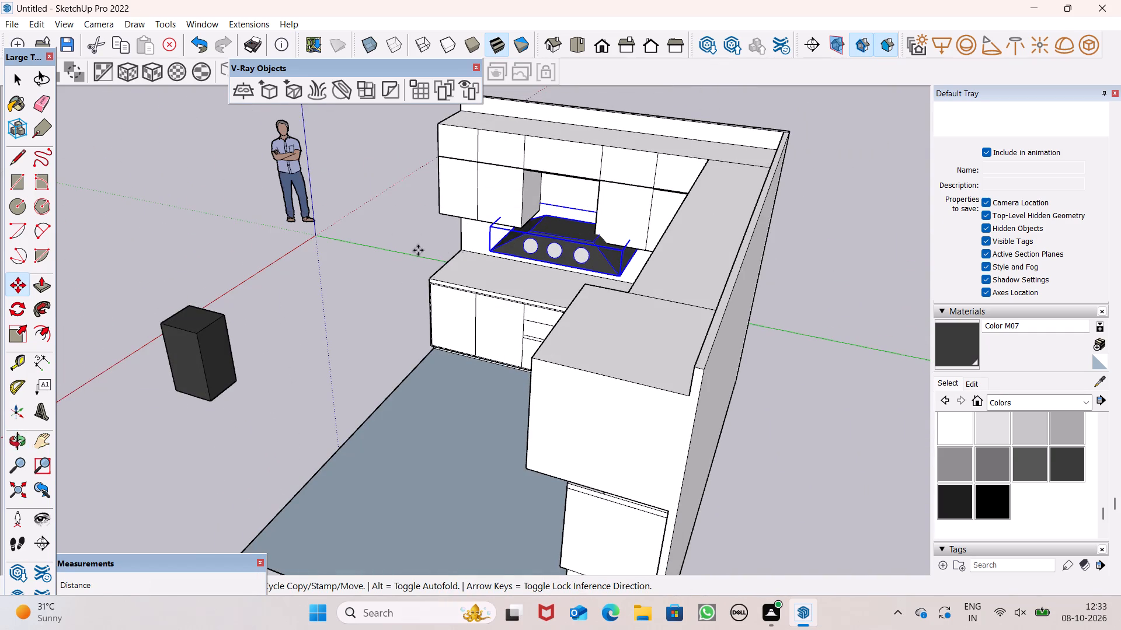
pyautogui.scroll(1, 512, 257)
pyautogui.moveTo(552, 272); pyautogui.dragTo(669, 143, button='middle')
pyautogui.scroll(1, 669, 143)
pyautogui.scroll(5, 525, 235)
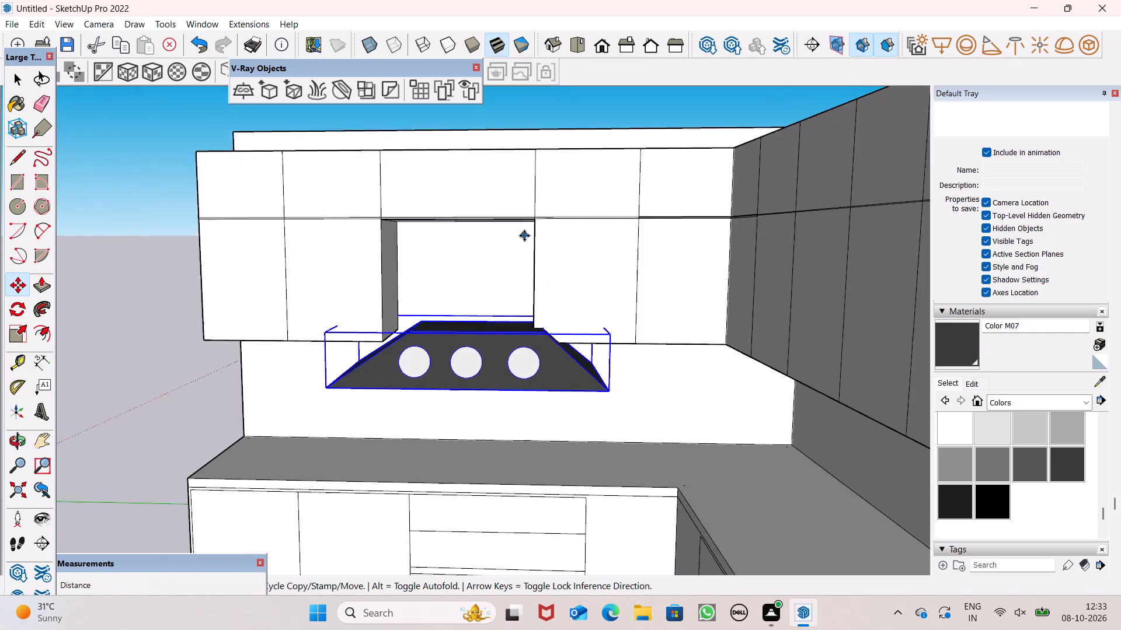
# Scale the tapered block group down overall, reducing its height to about 0.57 and its width to about 0.81.
pyautogui.scroll(2, 524, 236)
pyautogui.click(19, 331)
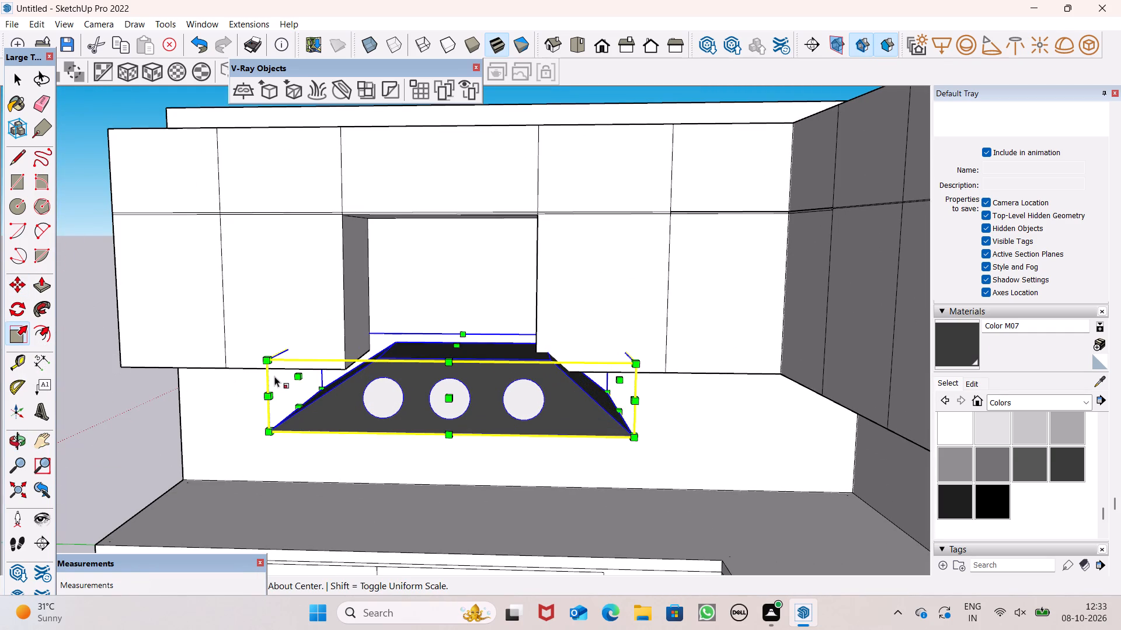
pyautogui.moveTo(269, 359); pyautogui.dragTo(340, 404)
pyautogui.scroll(1, 348, 428)
pyautogui.moveTo(352, 428); pyautogui.dragTo(417, 422, button='middle')
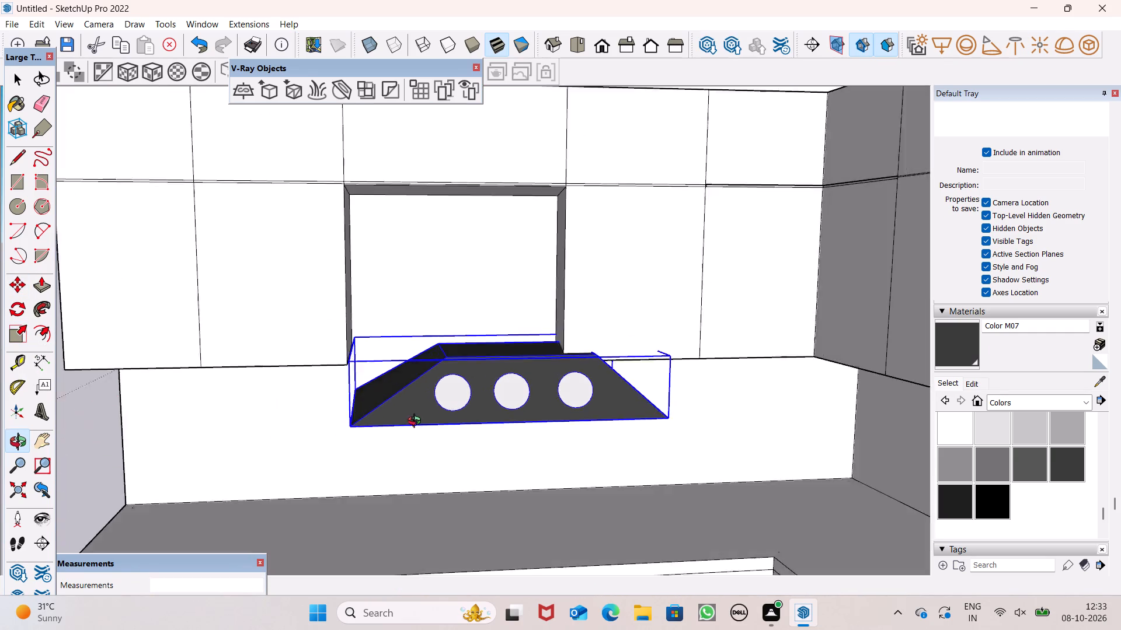
pyautogui.moveTo(417, 422); pyautogui.dragTo(461, 309, button='middle')
pyautogui.scroll(1, 461, 309)
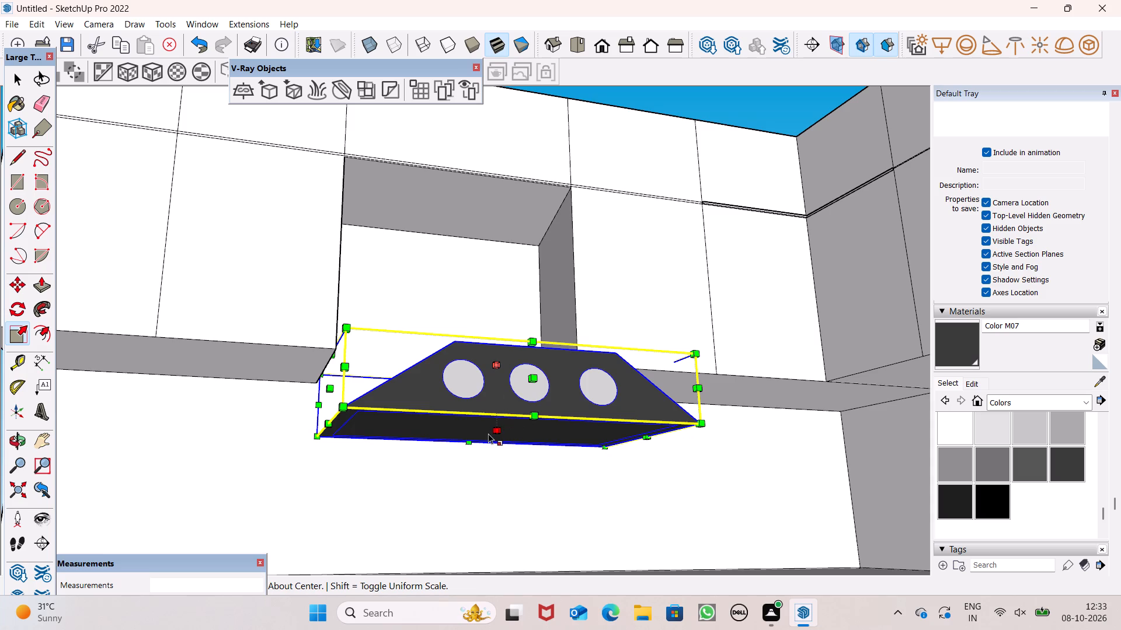
pyautogui.moveTo(495, 433); pyautogui.dragTo(503, 402)
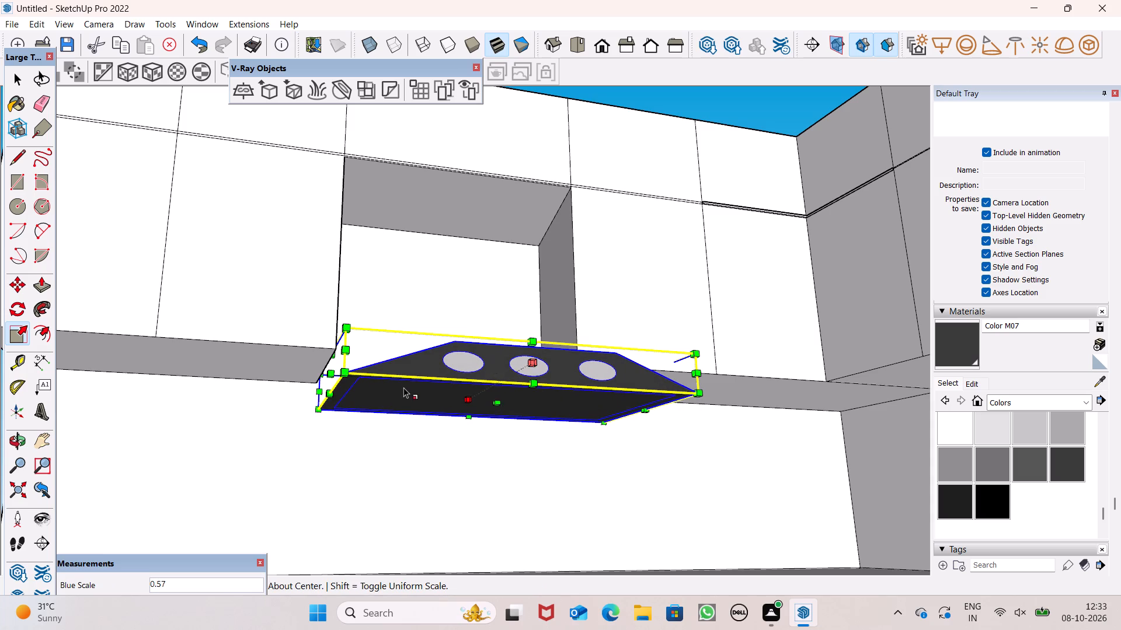
pyautogui.moveTo(329, 373); pyautogui.dragTo(395, 381)
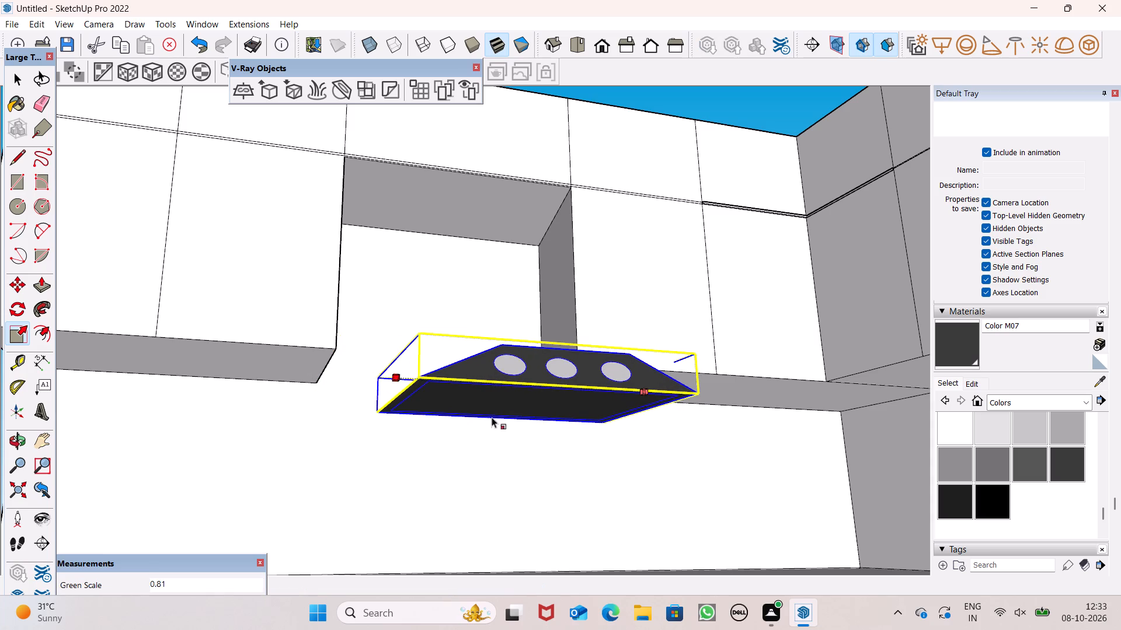
# Move the tapered block group about 1' 4" along the green axis towards the gap's far side from the room corner.
pyautogui.moveTo(527, 425); pyautogui.dragTo(495, 517, button='middle')
pyautogui.scroll(-3, 523, 452)
pyautogui.press('space')
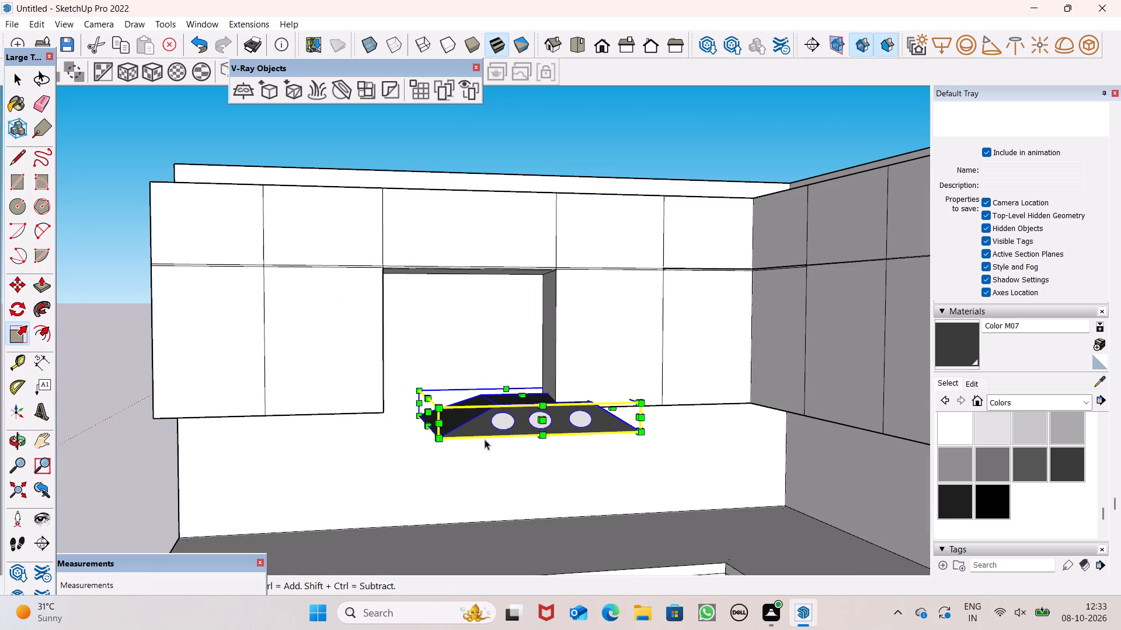
pyautogui.press('m')
pyautogui.press('Return')
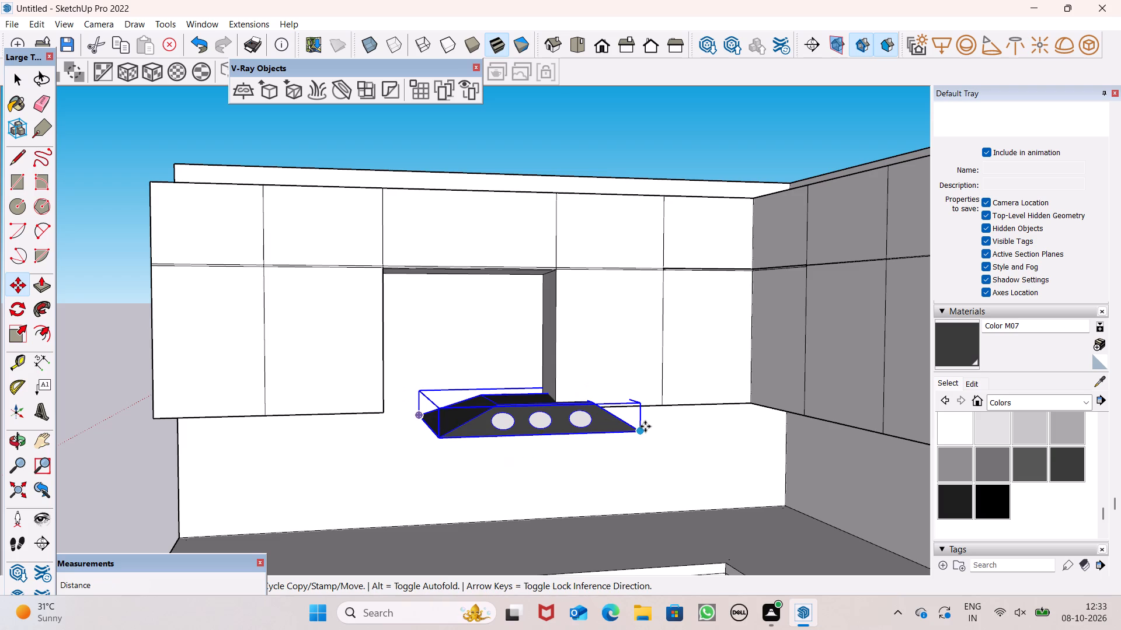
pyautogui.moveTo(645, 433); pyautogui.dragTo(558, 430)
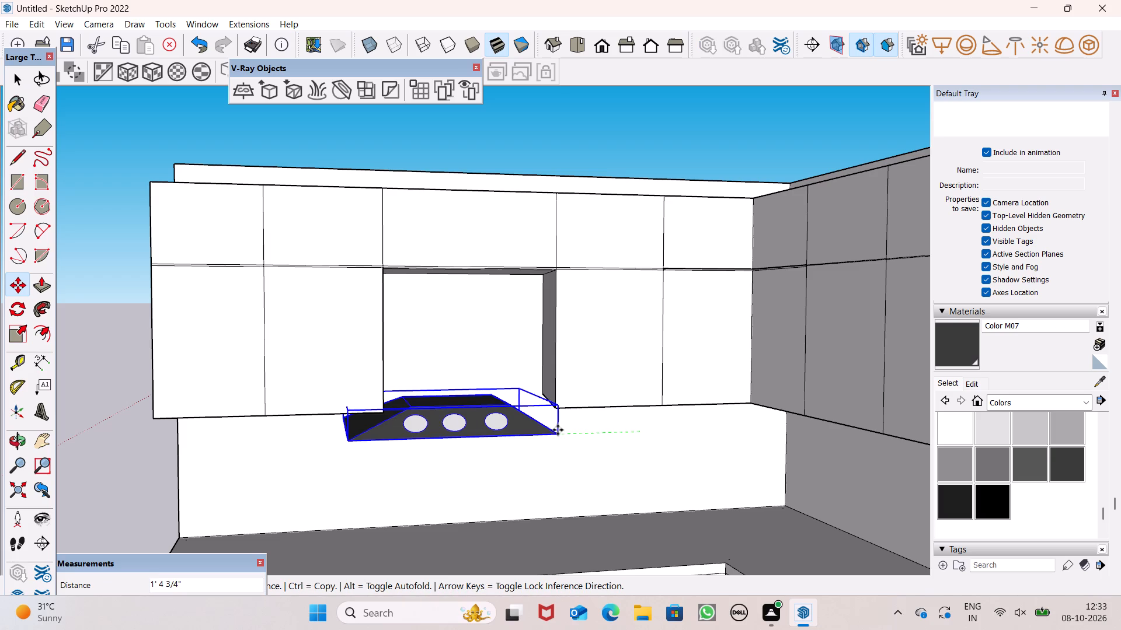
pyautogui.moveTo(558, 430); pyautogui.dragTo(561, 429)
# Move the tapered block about 2' 3" so its rear top corner meets the cabinet's front edge on the gap's room-corner side.
pyautogui.moveTo(564, 433); pyautogui.dragTo(495, 563, button='middle')
pyautogui.scroll(2, 568, 430)
pyautogui.scroll(-1, 547, 388)
pyautogui.scroll(1, 543, 384)
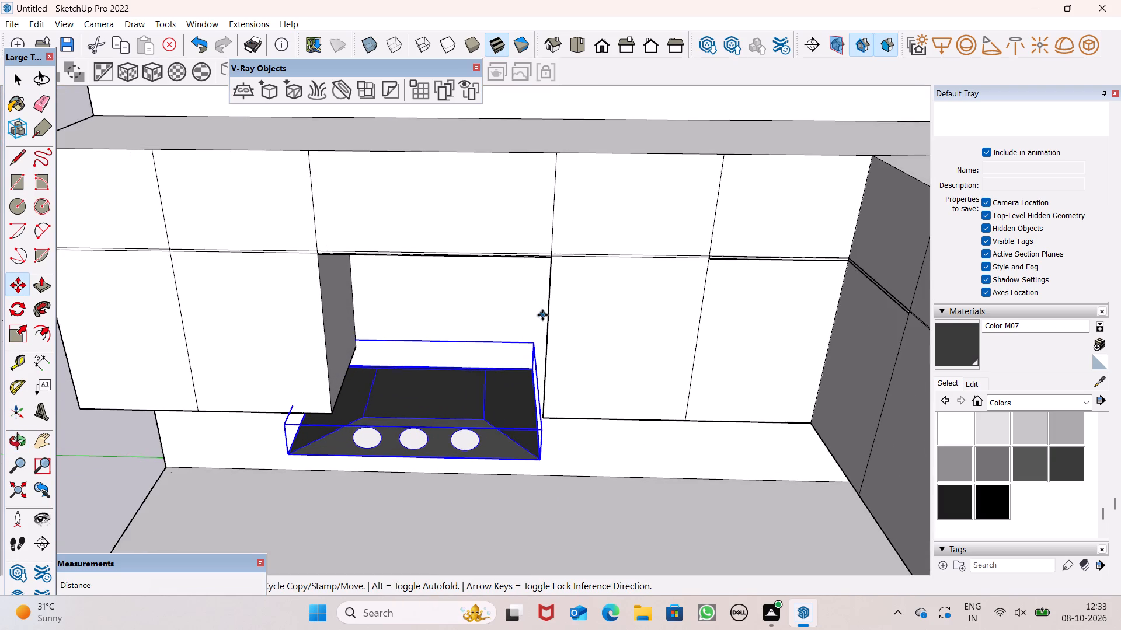
pyautogui.scroll(6, 542, 315)
pyautogui.moveTo(531, 359); pyautogui.dragTo(552, 359)
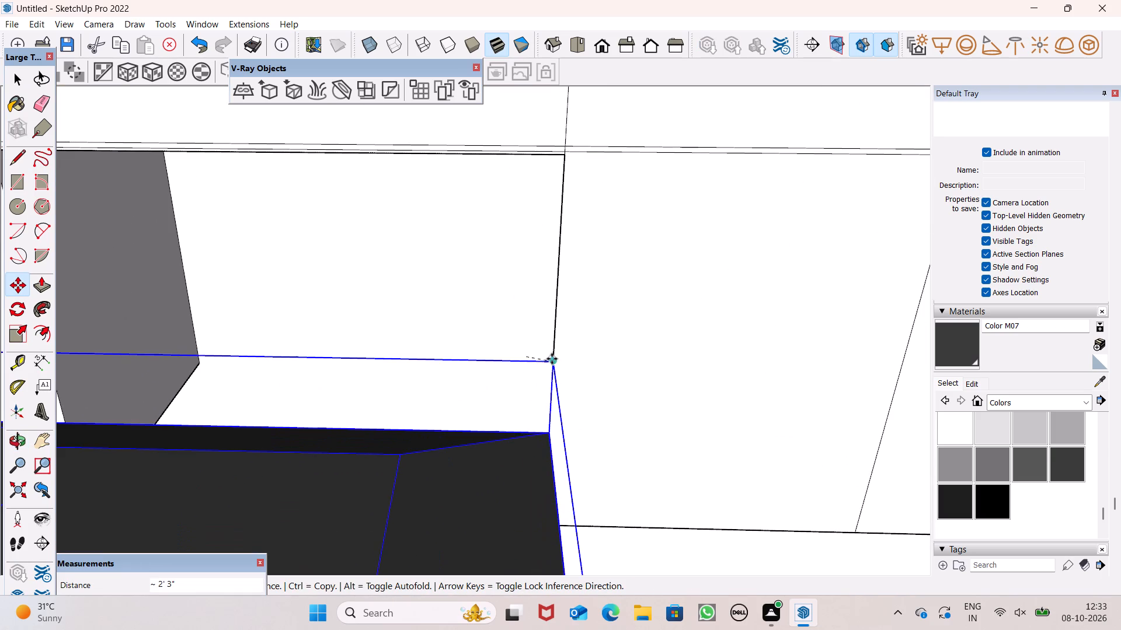
pyautogui.moveTo(552, 359); pyautogui.dragTo(555, 356)
# Move the tapered block back about 2' into the gap, placing its rear top corner where the cabinet side meets the wall.
pyautogui.moveTo(619, 355); pyautogui.dragTo(917, 339, button='middle')
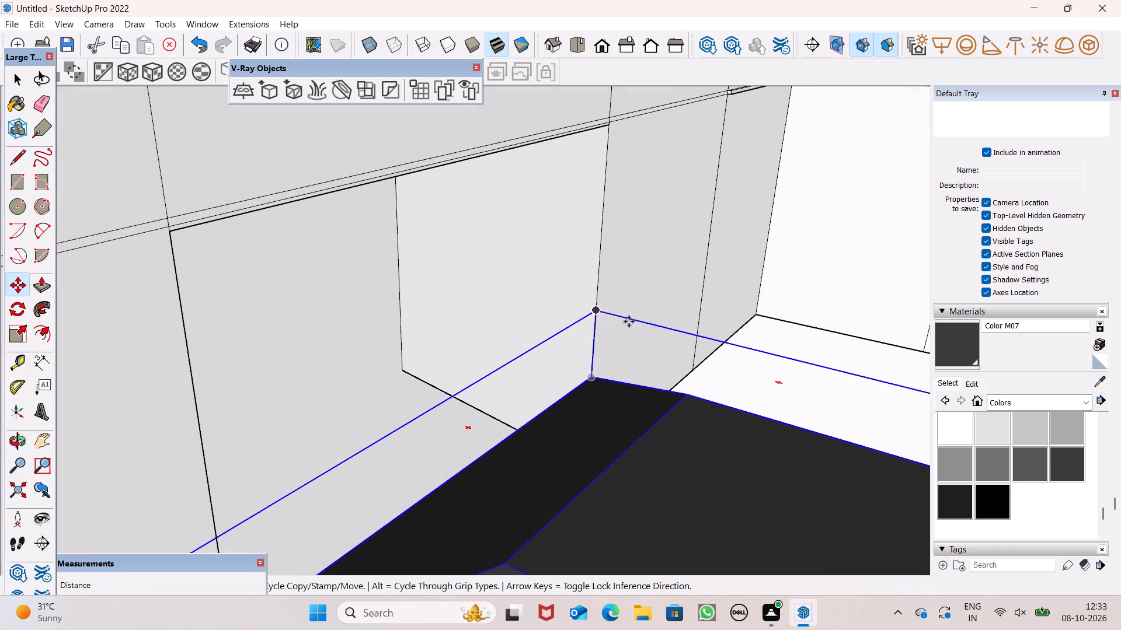
pyautogui.moveTo(600, 313); pyautogui.dragTo(395, 263)
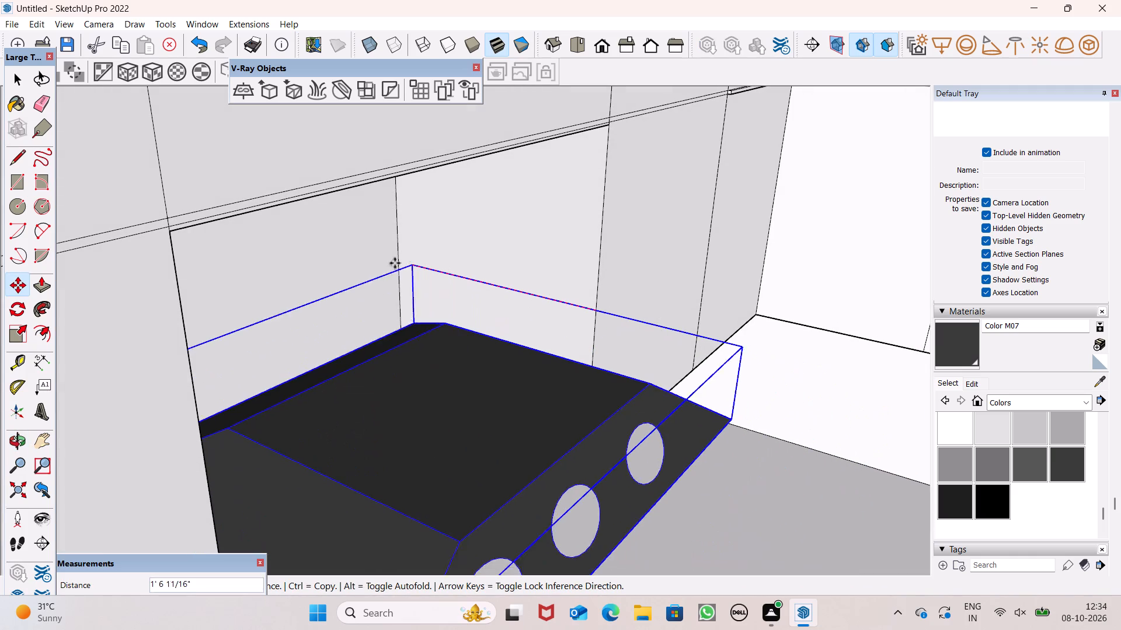
pyautogui.moveTo(395, 263); pyautogui.dragTo(398, 262)
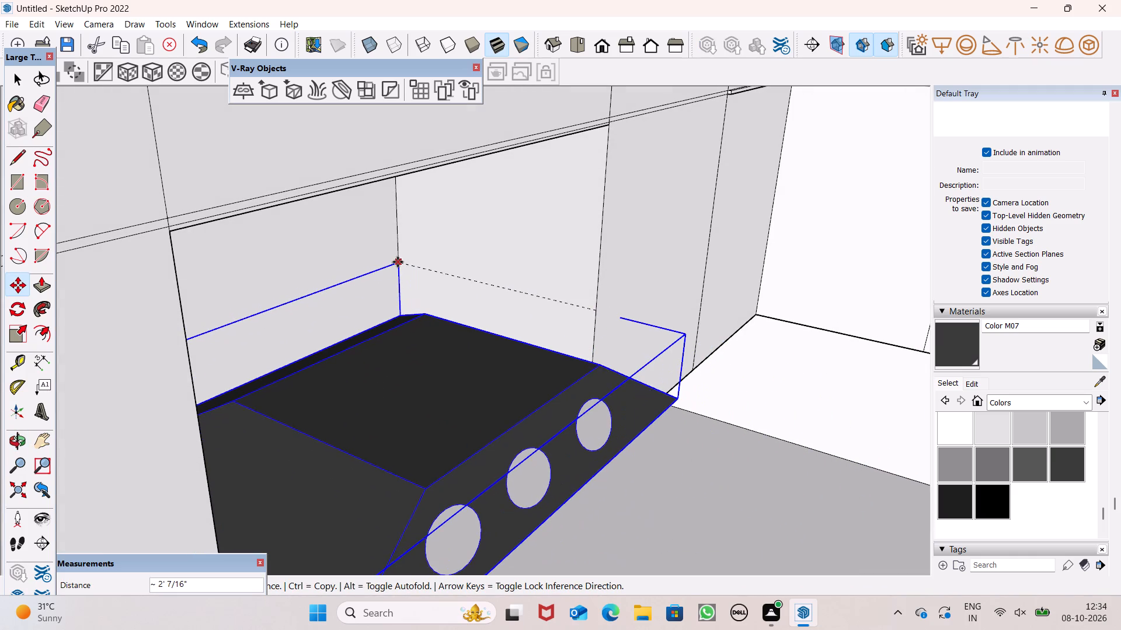
pyautogui.moveTo(398, 262); pyautogui.dragTo(398, 261)
# Examine the scaled tapered block's position within the gap, against the upper cabinets and counter, from several angles.
pyautogui.scroll(-9, 413, 283)
pyautogui.scroll(-2, 468, 314)
pyautogui.moveTo(518, 374); pyautogui.dragTo(392, 319, button='middle')
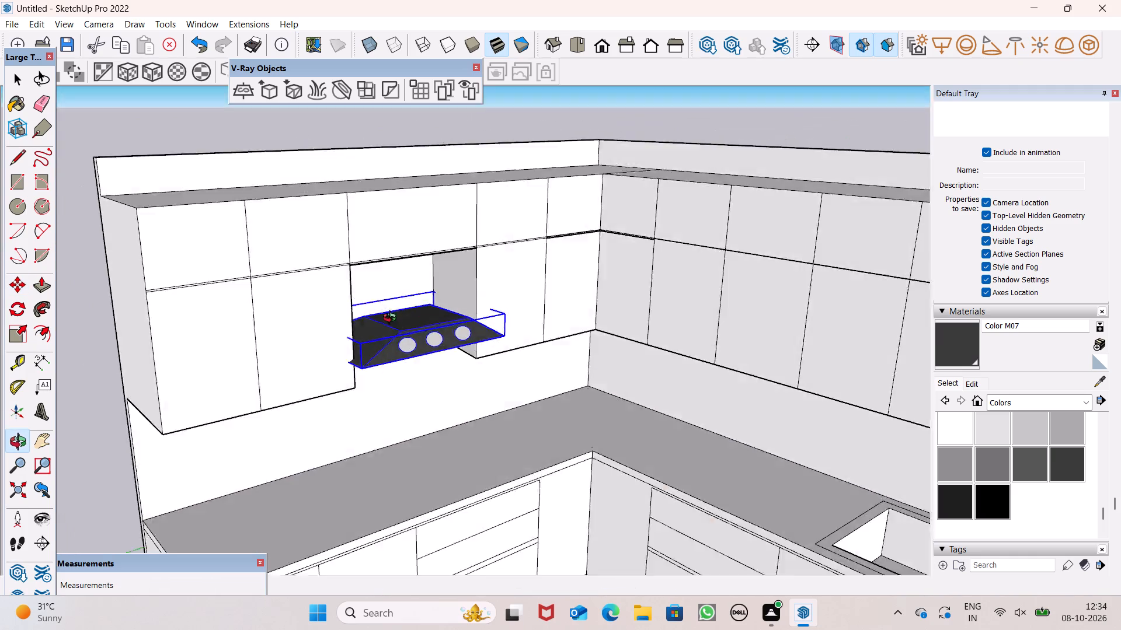
pyautogui.moveTo(392, 319); pyautogui.dragTo(187, 270, button='middle')
pyautogui.scroll(-2, 362, 276)
pyautogui.moveTo(445, 376); pyautogui.dragTo(499, 367, button='middle')
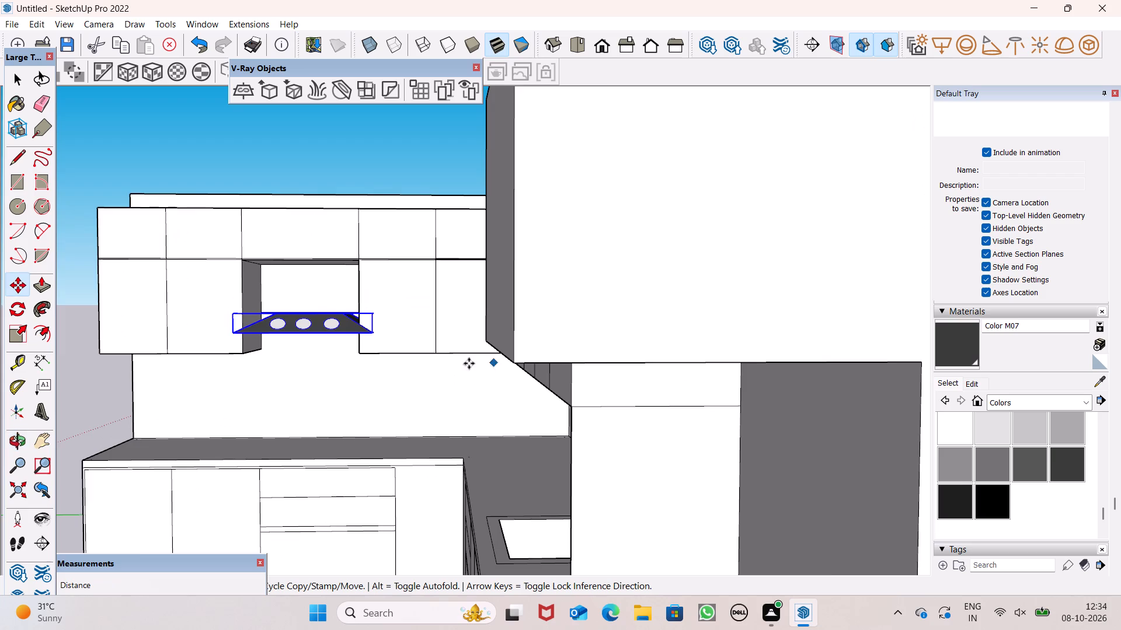
pyautogui.scroll(6, 421, 377)
pyautogui.scroll(-1, 380, 334)
pyautogui.moveTo(362, 343); pyautogui.dragTo(435, 365, button='middle')
pyautogui.scroll(-2, 432, 376)
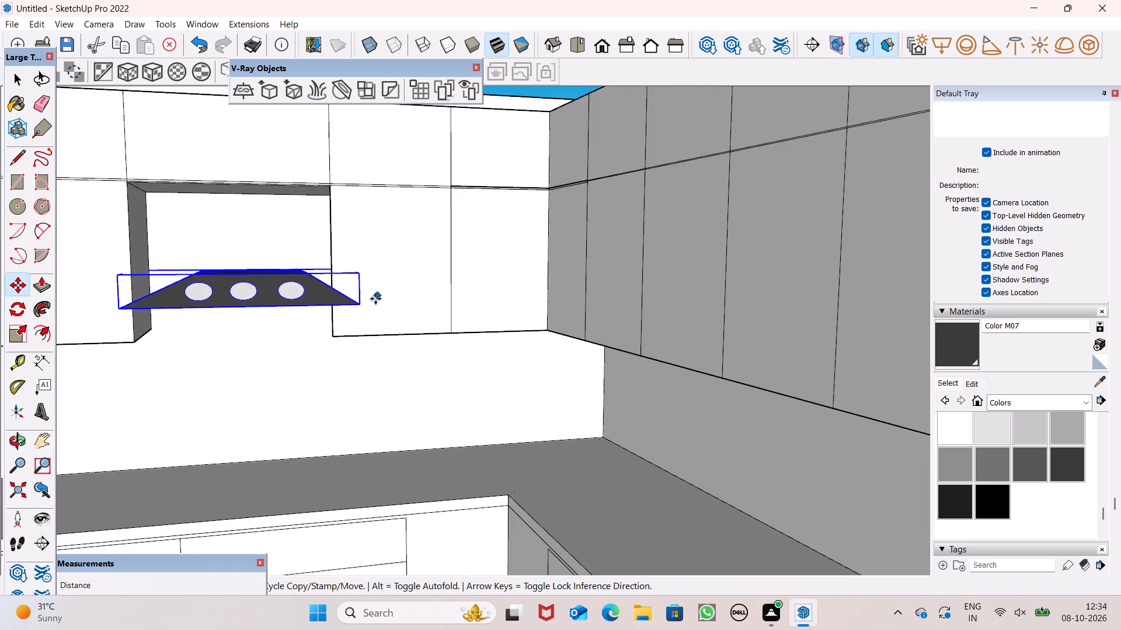
pyautogui.moveTo(374, 311); pyautogui.dragTo(374, 319, button='middle')
pyautogui.scroll(5, 344, 318)
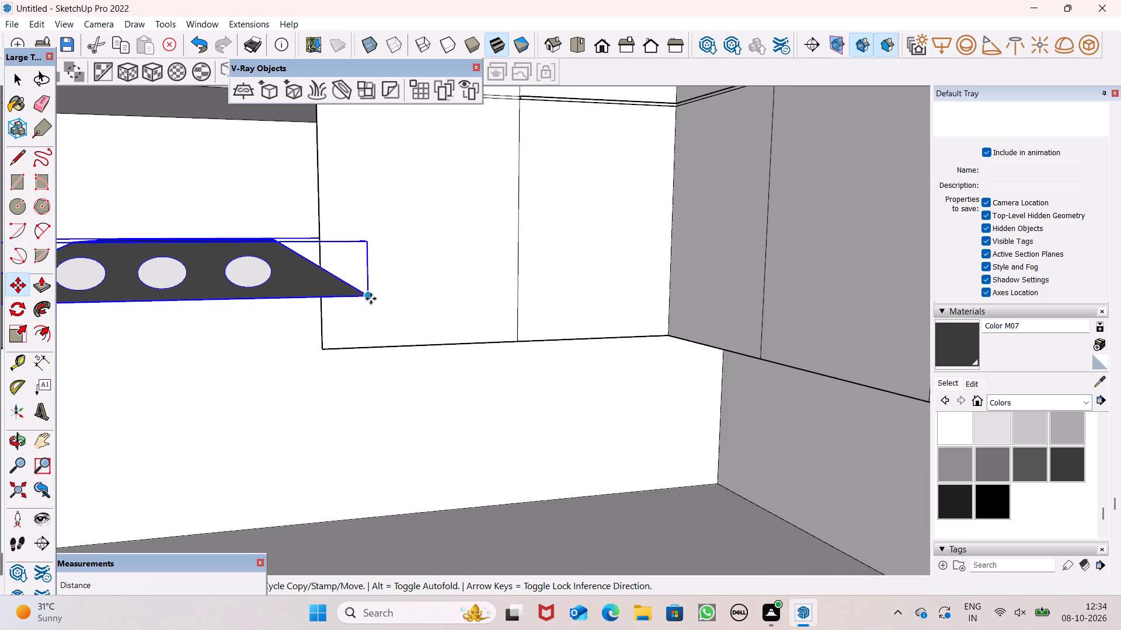
# Move the tapered block beneath the gap, its top front corner on the front bottom corner of the cabinet farther from the room corner.
pyautogui.moveTo(371, 299); pyautogui.dragTo(405, 408)
pyautogui.moveTo(411, 358); pyautogui.dragTo(459, 372, button='middle')
pyautogui.scroll(1, 456, 375)
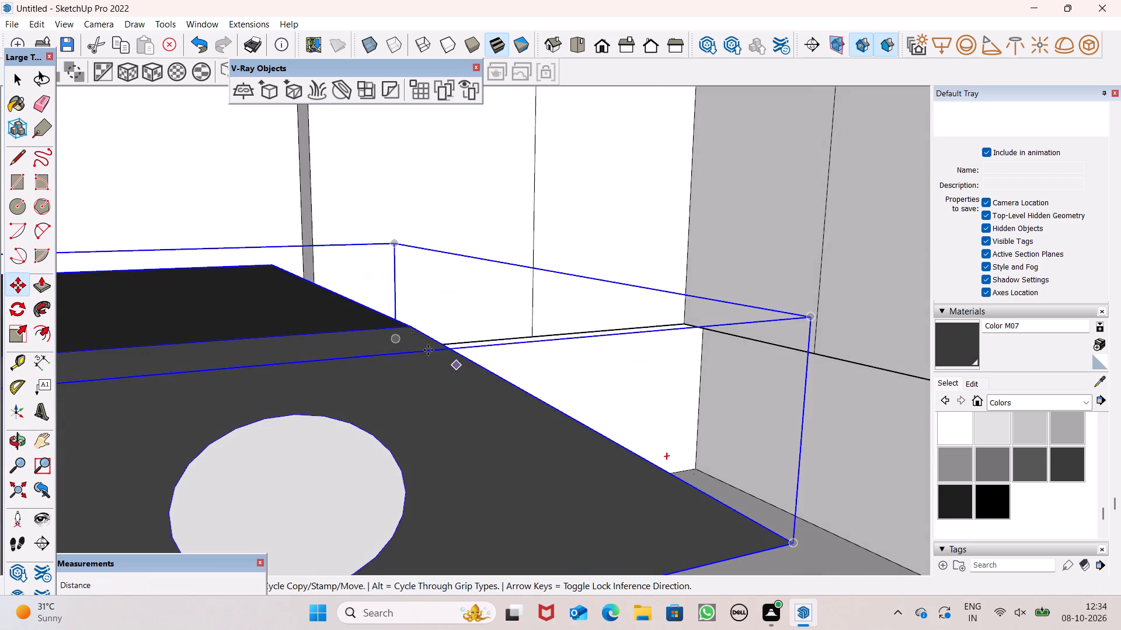
pyautogui.scroll(-9, 426, 218)
pyautogui.moveTo(399, 240); pyautogui.dragTo(409, 239, button='middle')
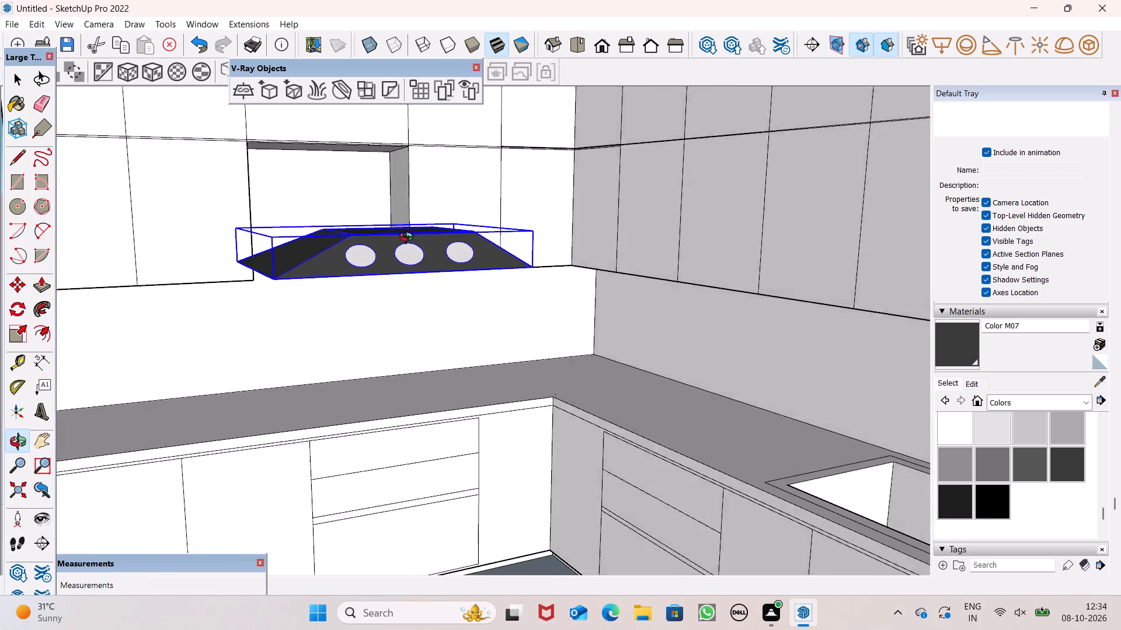
pyautogui.moveTo(409, 239); pyautogui.dragTo(671, 134, button='middle')
pyautogui.scroll(1, 423, 191)
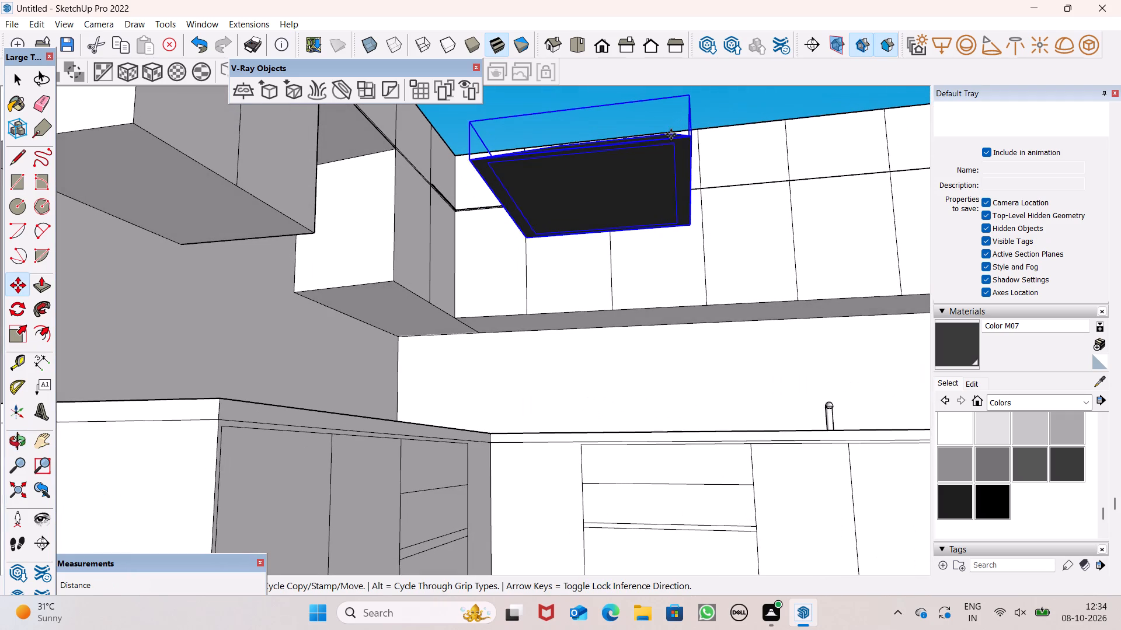
pyautogui.moveTo(468, 162); pyautogui.dragTo(270, 236)
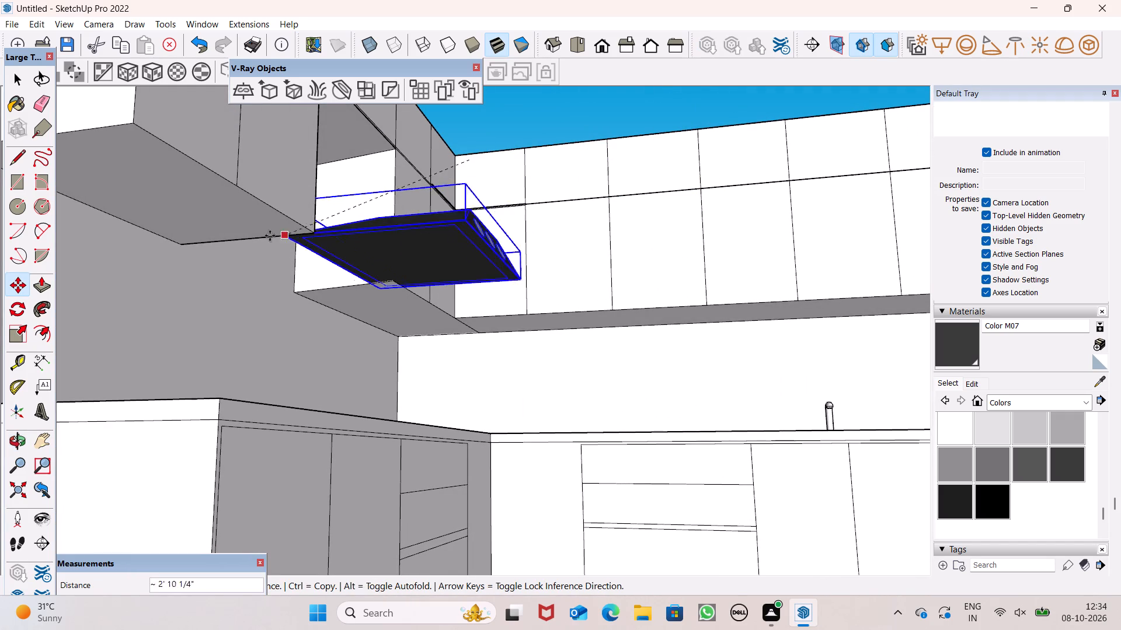
pyautogui.moveTo(270, 236); pyautogui.dragTo(171, 246)
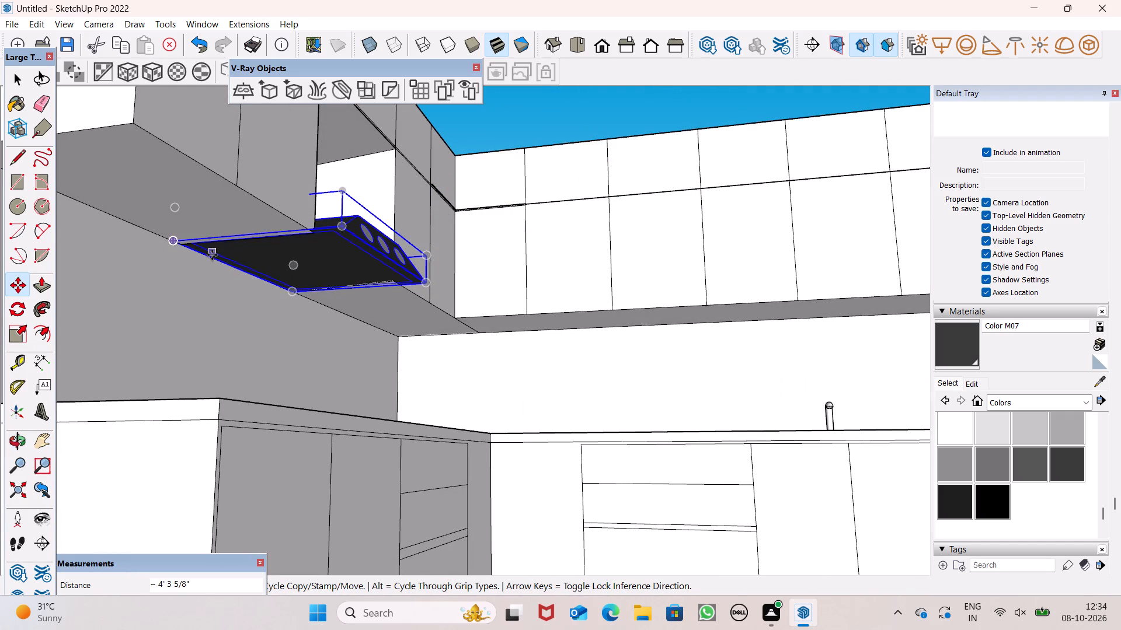
pyautogui.moveTo(345, 191); pyautogui.dragTo(322, 233)
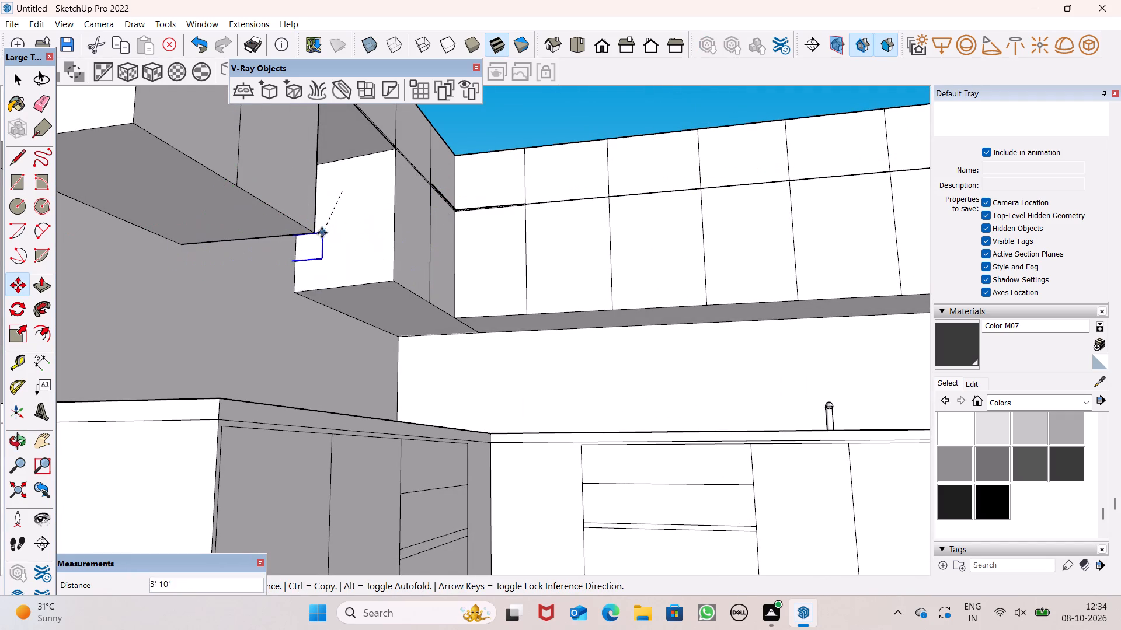
pyautogui.moveTo(322, 233); pyautogui.dragTo(311, 227)
# Examine how the tapered block sits against the cabinet undersides, gap and wall, from the front, below and the side.
pyautogui.moveTo(372, 282); pyautogui.dragTo(170, 442, button='middle')
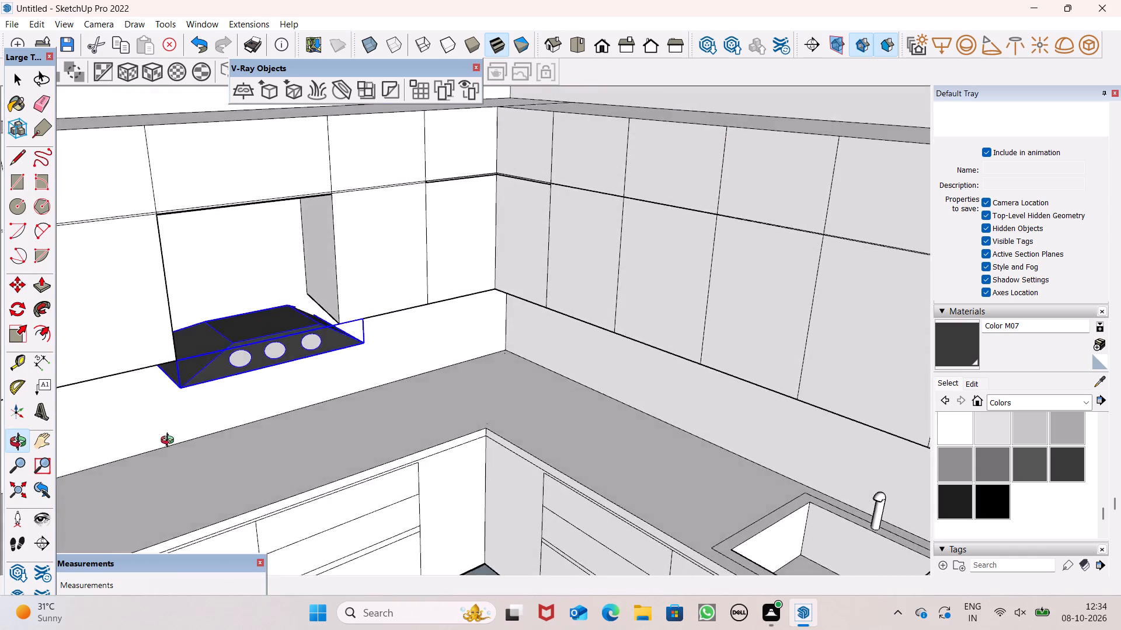
pyautogui.moveTo(170, 442); pyautogui.dragTo(16, 419, button='middle')
pyautogui.scroll(8, 99, 362)
pyautogui.moveTo(264, 317); pyautogui.dragTo(224, 360, button='middle')
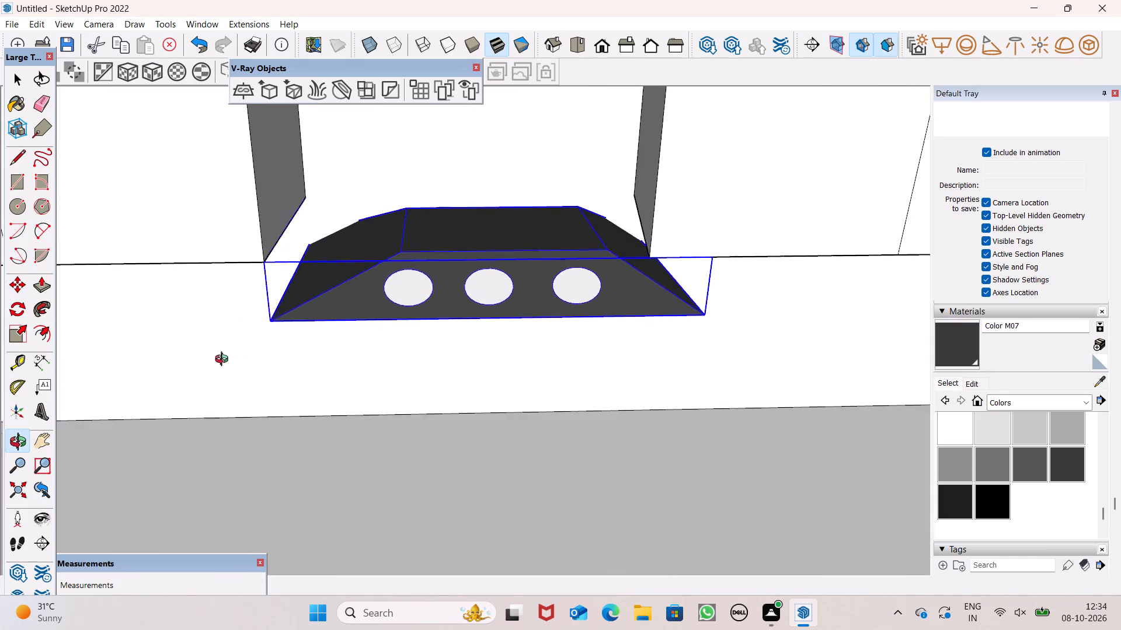
pyautogui.moveTo(224, 360); pyautogui.dragTo(223, 362, button='middle')
pyautogui.scroll(-1, 405, 287)
pyautogui.moveTo(576, 307); pyautogui.dragTo(577, 170, button='middle')
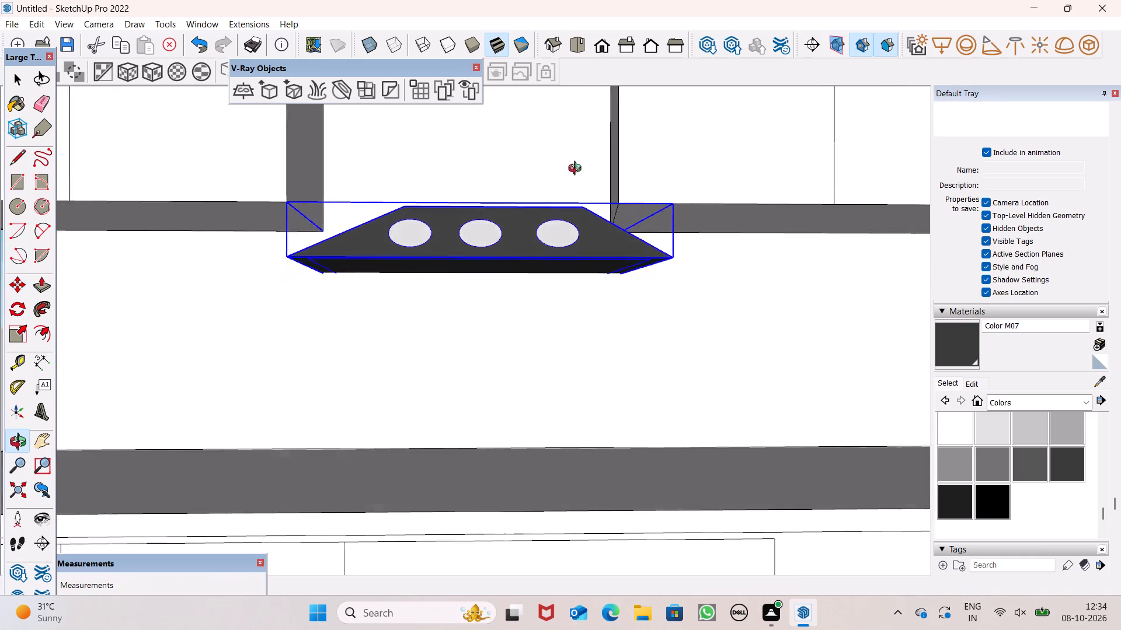
pyautogui.moveTo(577, 170); pyautogui.dragTo(504, 126, button='middle')
pyautogui.scroll(2, 503, 127)
pyautogui.scroll(-3, 521, 118)
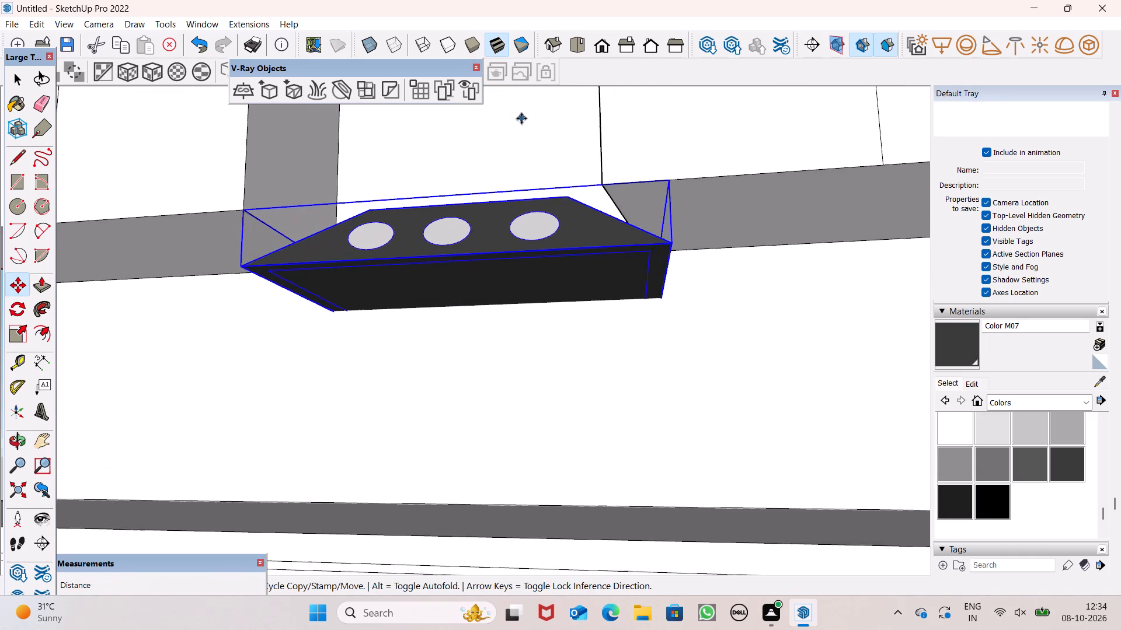
pyautogui.moveTo(630, 190); pyautogui.dragTo(919, 236, button='middle')
pyautogui.moveTo(565, 255); pyautogui.dragTo(757, 282, button='middle')
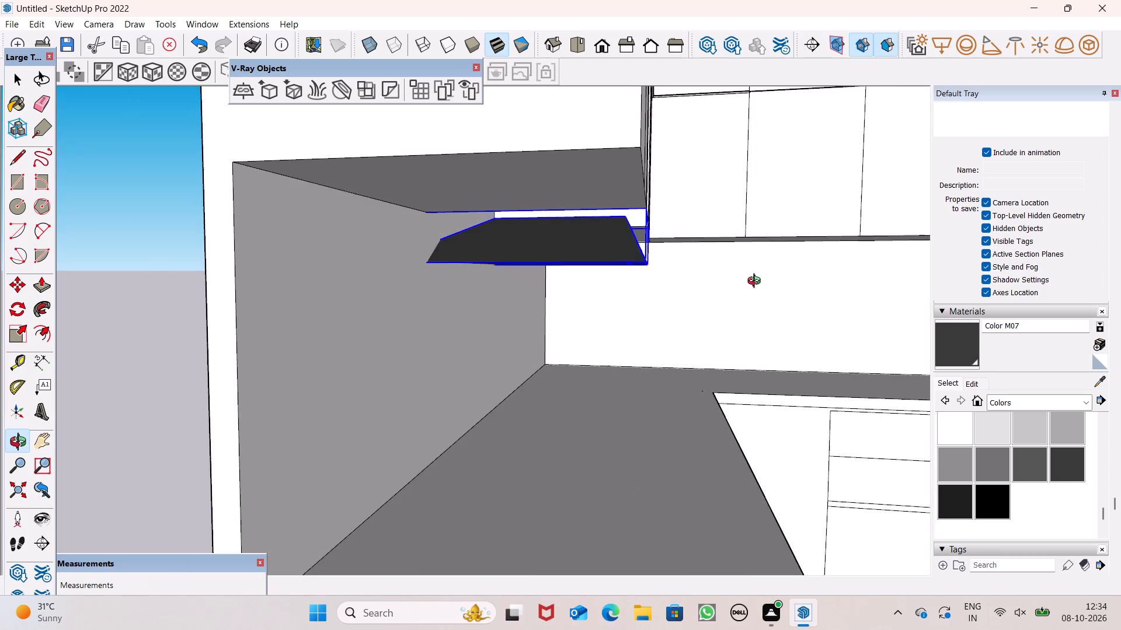
pyautogui.moveTo(757, 282); pyautogui.dragTo(812, 252, button='middle')
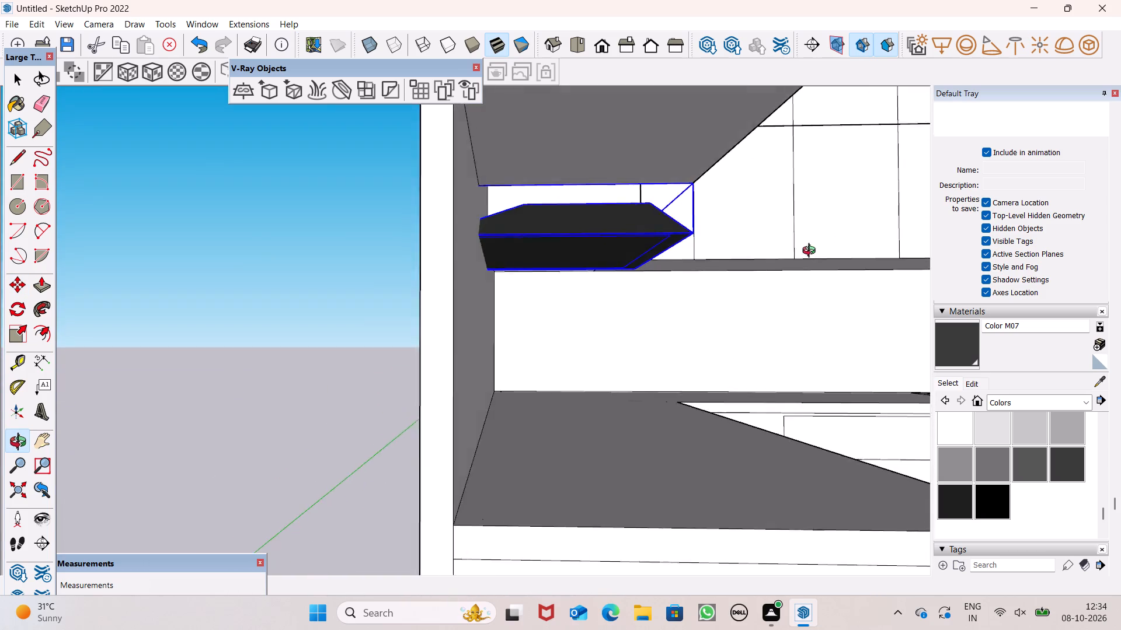
pyautogui.moveTo(812, 252); pyautogui.dragTo(448, 334, button='middle')
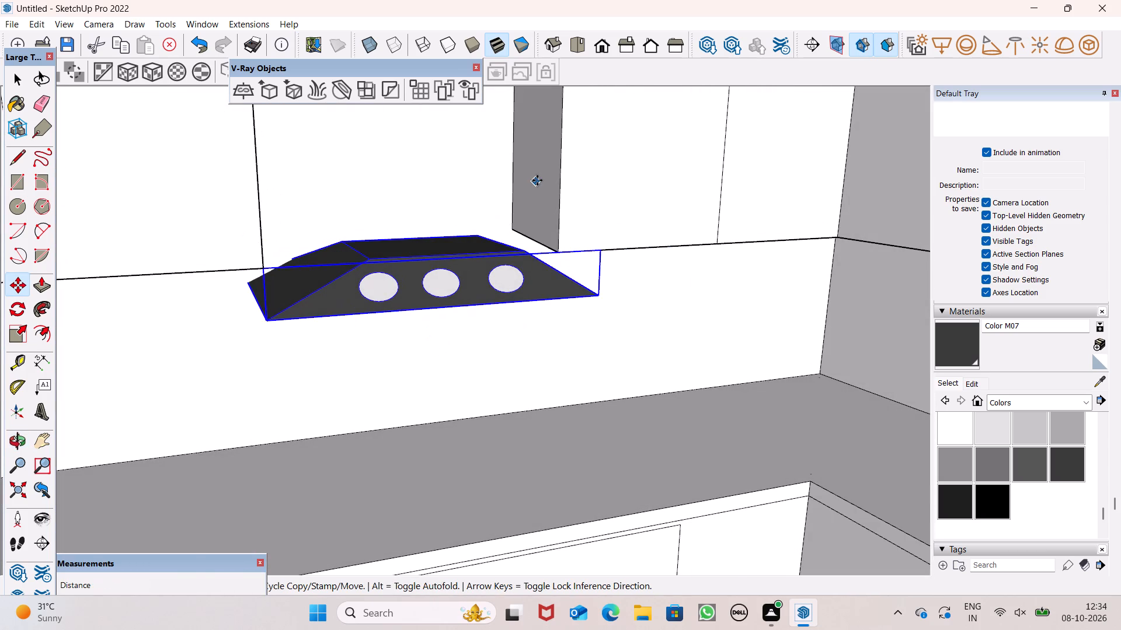
pyautogui.scroll(-9, 537, 180)
pyautogui.moveTo(562, 239); pyautogui.dragTo(569, 290, button='middle')
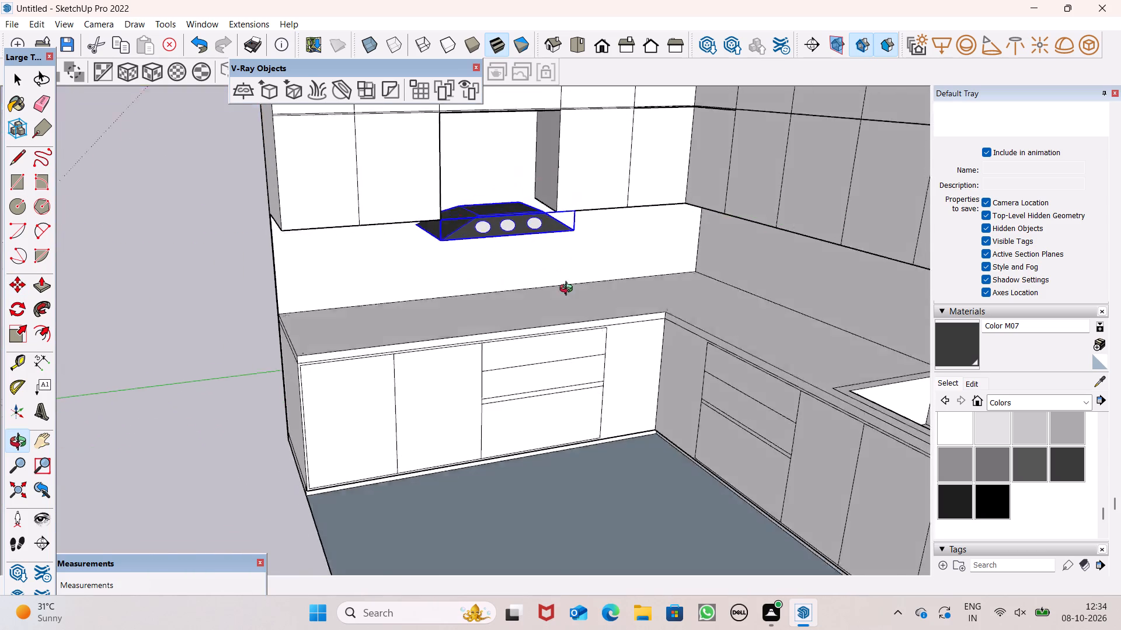
pyautogui.moveTo(569, 290); pyautogui.dragTo(549, 274, button='middle')
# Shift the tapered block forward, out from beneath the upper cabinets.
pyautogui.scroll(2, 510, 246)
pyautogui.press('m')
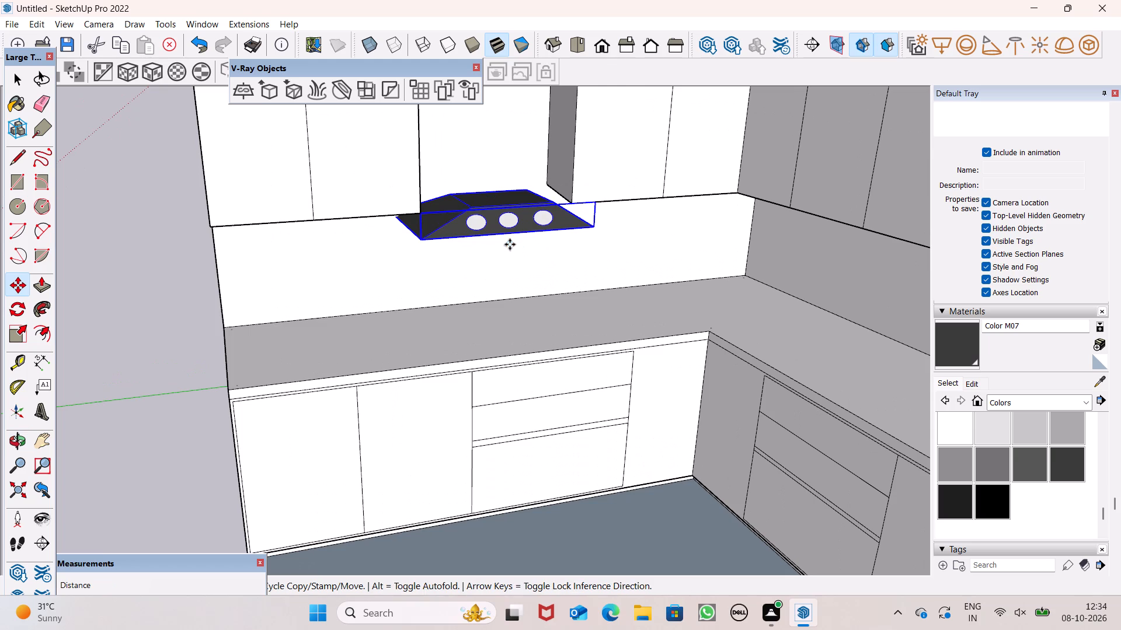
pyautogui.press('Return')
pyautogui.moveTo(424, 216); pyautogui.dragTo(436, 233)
# Move the tapered block back along the red axis until its top front corner meets the upper cabinet's front bottom corner beside the gap.
pyautogui.moveTo(571, 235); pyautogui.dragTo(364, 301, button='middle')
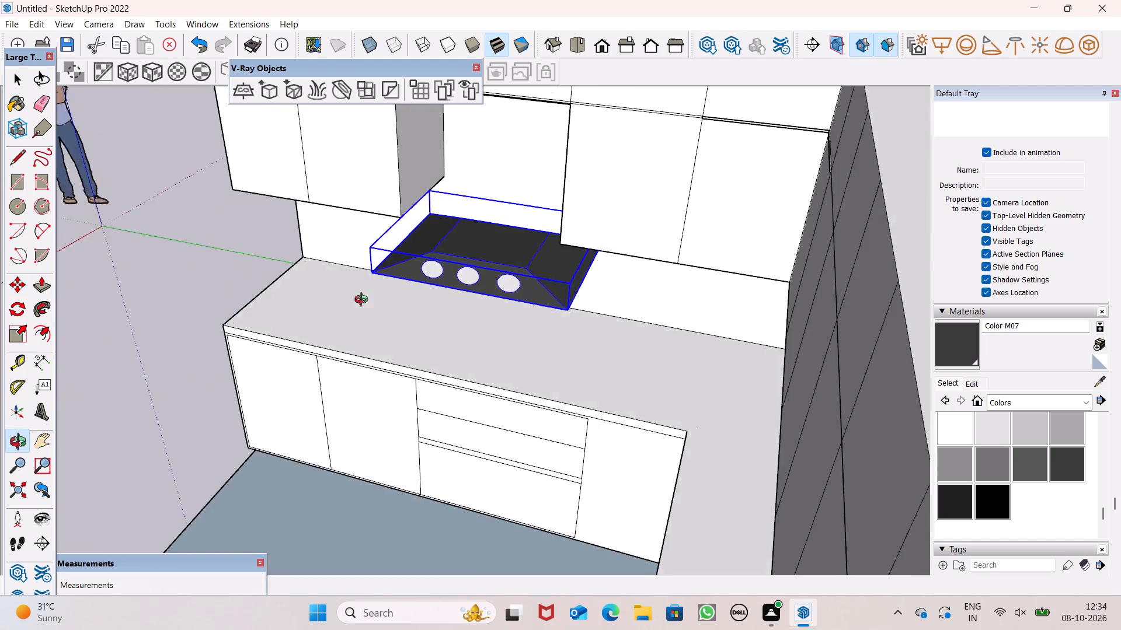
pyautogui.moveTo(364, 301); pyautogui.dragTo(436, 266, button='middle')
pyautogui.scroll(3, 441, 261)
pyautogui.scroll(3, 582, 235)
pyautogui.scroll(1, 315, 240)
pyautogui.moveTo(315, 240); pyautogui.dragTo(228, 303, button='middle')
pyautogui.scroll(1, 228, 303)
pyautogui.moveTo(229, 262); pyautogui.dragTo(309, 193)
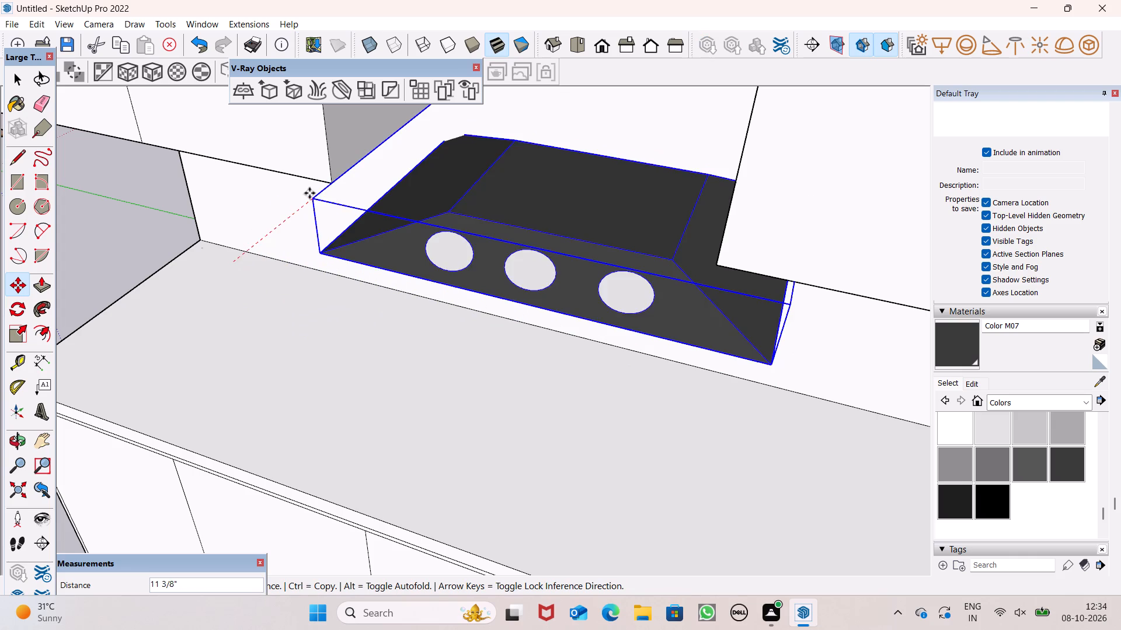
pyautogui.moveTo(309, 193); pyautogui.dragTo(322, 187)
pyautogui.moveTo(322, 187); pyautogui.dragTo(329, 184)
pyautogui.click(329, 184)
pyautogui.scroll(-1, 341, 225)
pyautogui.moveTo(486, 308); pyautogui.dragTo(523, 252, button='middle')
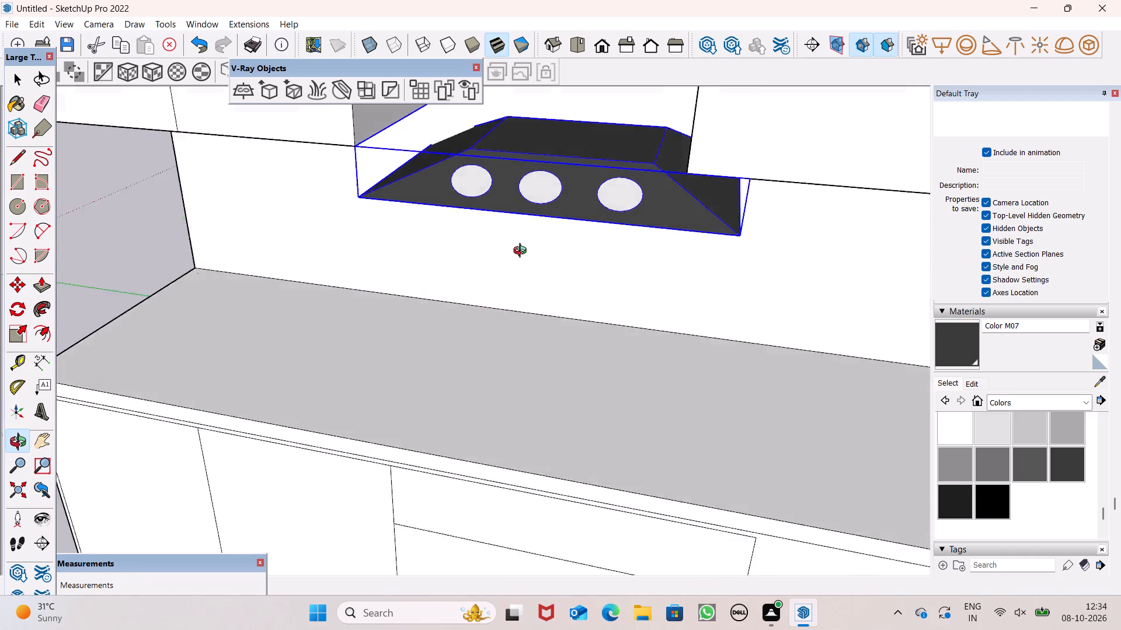
# Move the tapered block forward into the room, away from the front bottom corner of the upper cabinet farther from the room corner.
pyautogui.moveTo(523, 252); pyautogui.dragTo(736, 146, button='middle')
pyautogui.scroll(-2, 560, 383)
pyautogui.scroll(-6, 590, 322)
pyautogui.scroll(4, 563, 188)
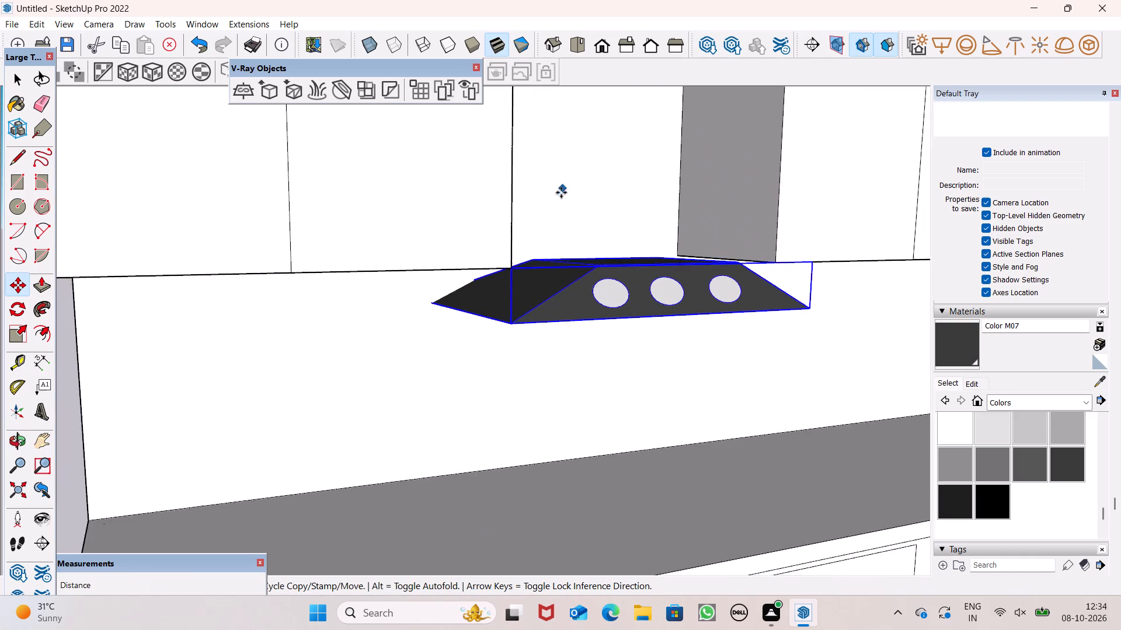
pyautogui.scroll(4, 561, 192)
pyautogui.moveTo(551, 277); pyautogui.dragTo(739, 266, button='middle')
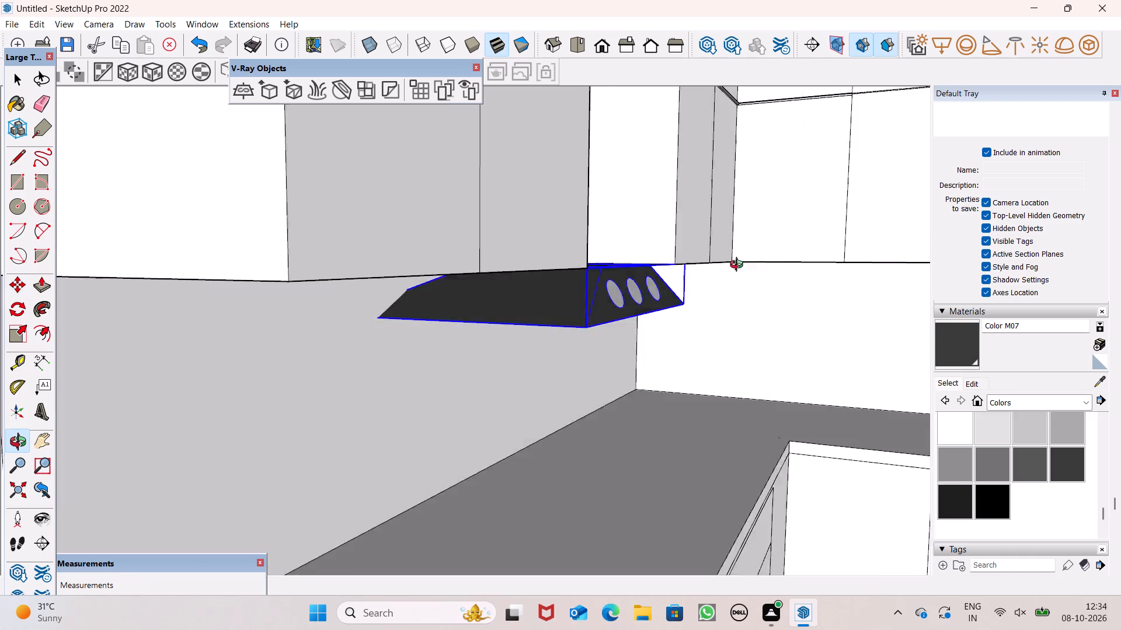
pyautogui.moveTo(739, 266); pyautogui.dragTo(518, 351, button='middle')
pyautogui.moveTo(495, 323); pyautogui.dragTo(495, 348)
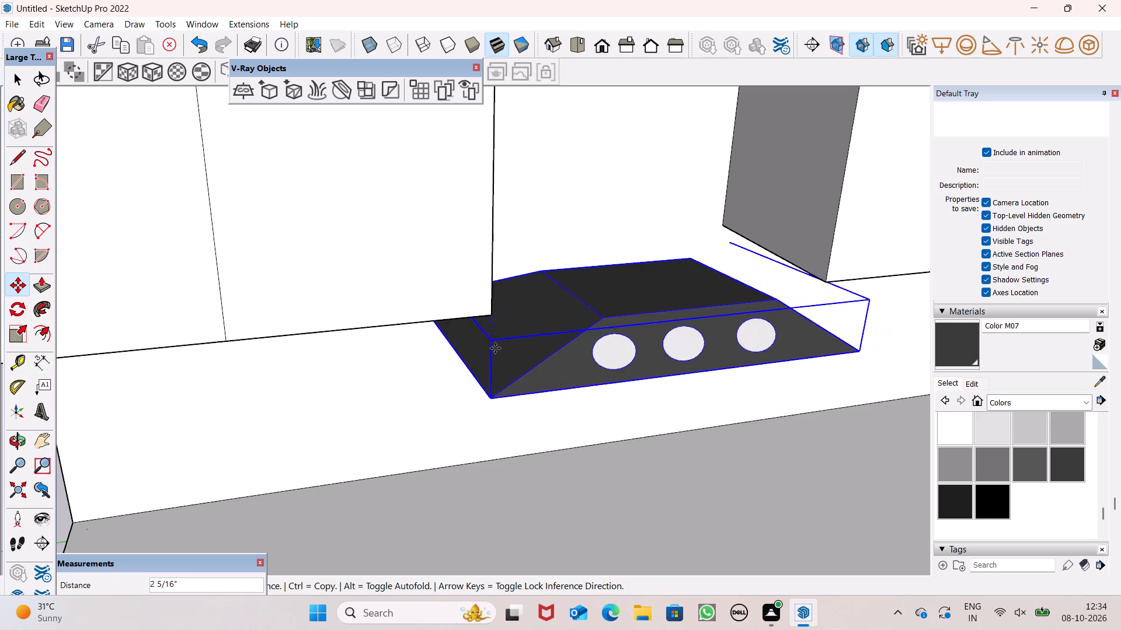
pyautogui.moveTo(495, 348); pyautogui.dragTo(521, 373)
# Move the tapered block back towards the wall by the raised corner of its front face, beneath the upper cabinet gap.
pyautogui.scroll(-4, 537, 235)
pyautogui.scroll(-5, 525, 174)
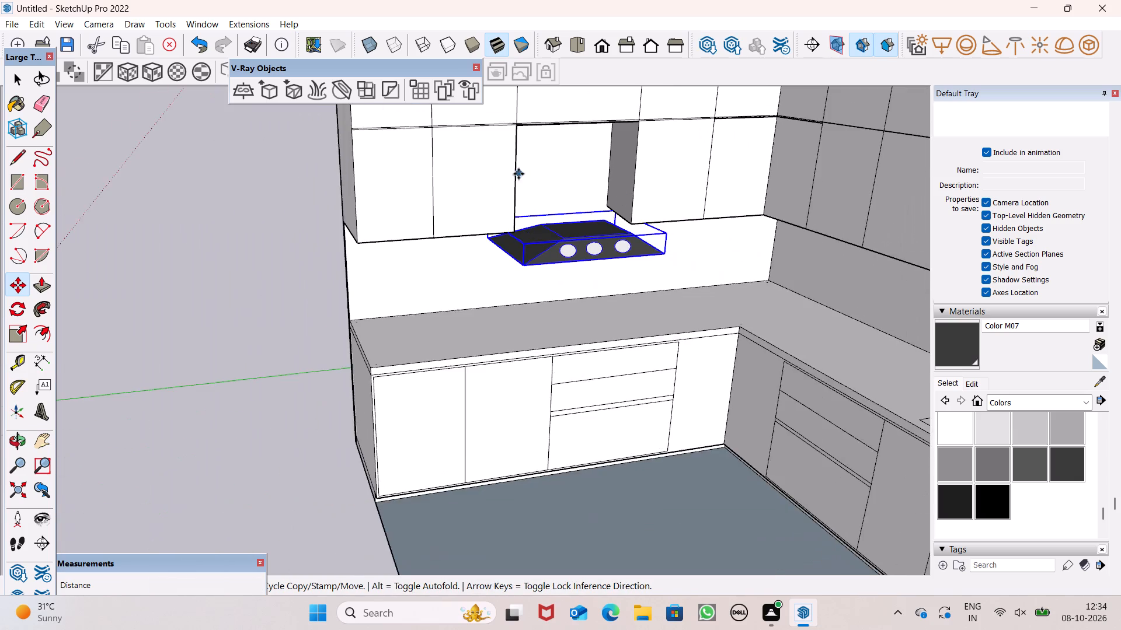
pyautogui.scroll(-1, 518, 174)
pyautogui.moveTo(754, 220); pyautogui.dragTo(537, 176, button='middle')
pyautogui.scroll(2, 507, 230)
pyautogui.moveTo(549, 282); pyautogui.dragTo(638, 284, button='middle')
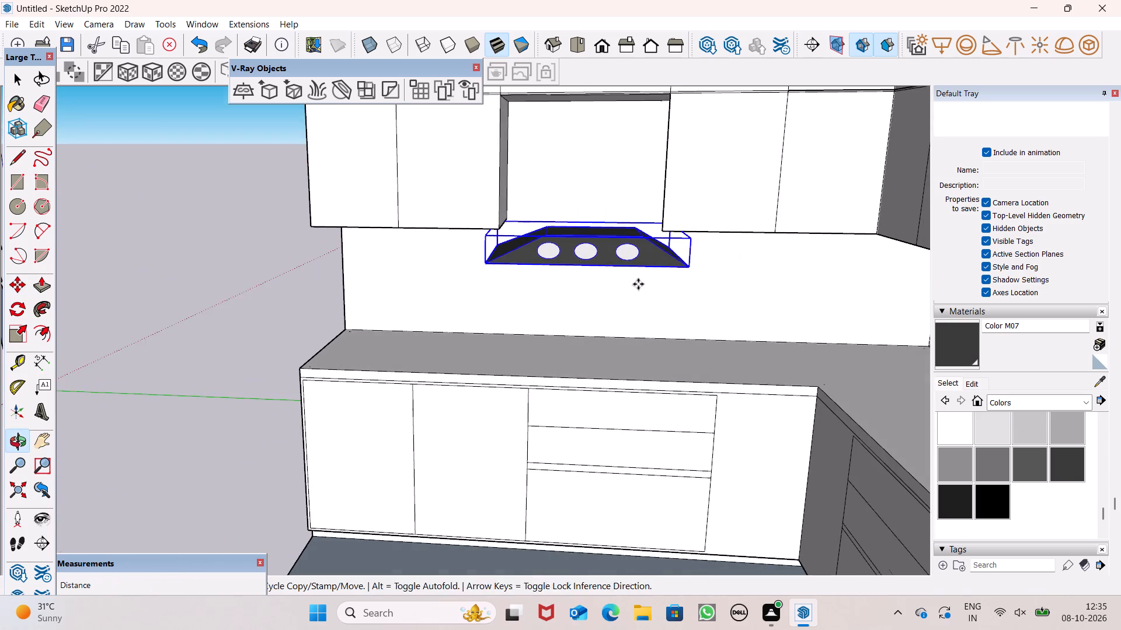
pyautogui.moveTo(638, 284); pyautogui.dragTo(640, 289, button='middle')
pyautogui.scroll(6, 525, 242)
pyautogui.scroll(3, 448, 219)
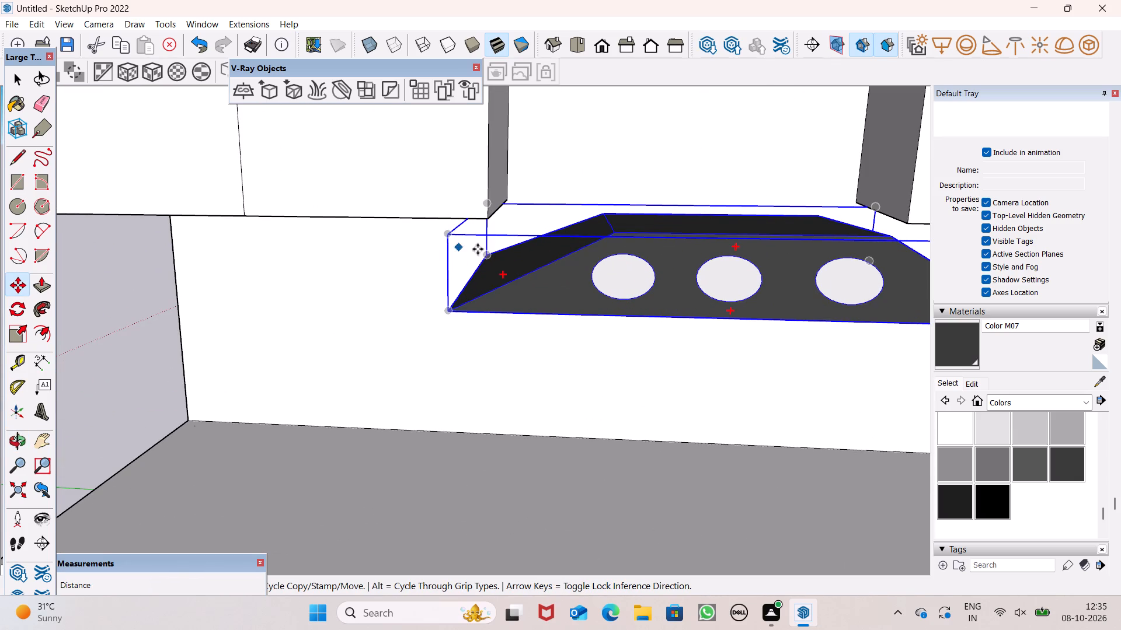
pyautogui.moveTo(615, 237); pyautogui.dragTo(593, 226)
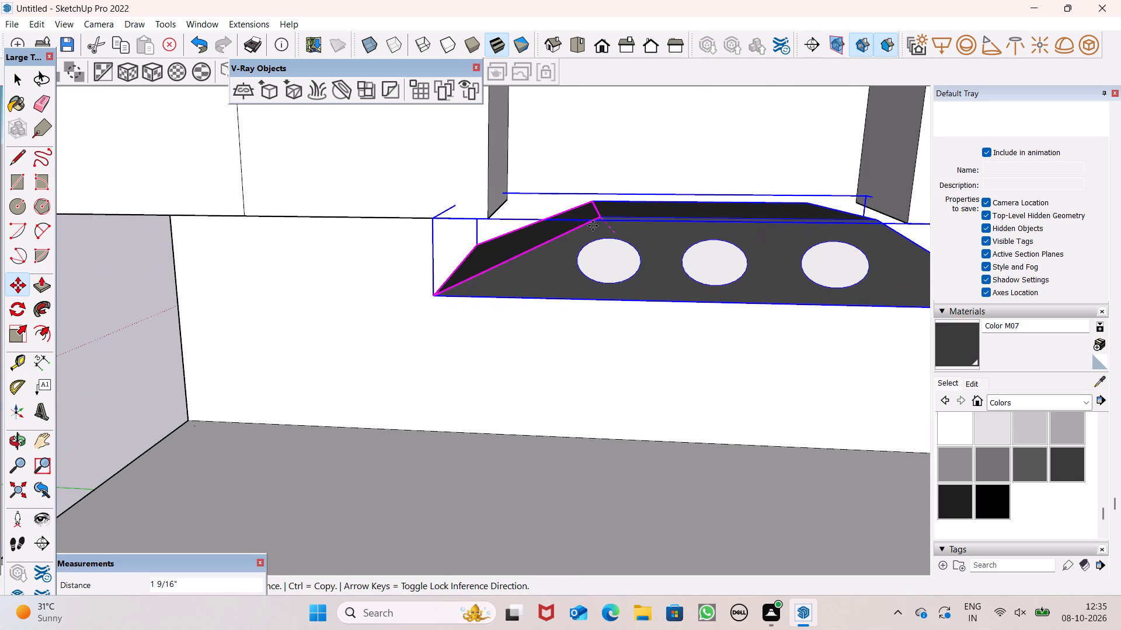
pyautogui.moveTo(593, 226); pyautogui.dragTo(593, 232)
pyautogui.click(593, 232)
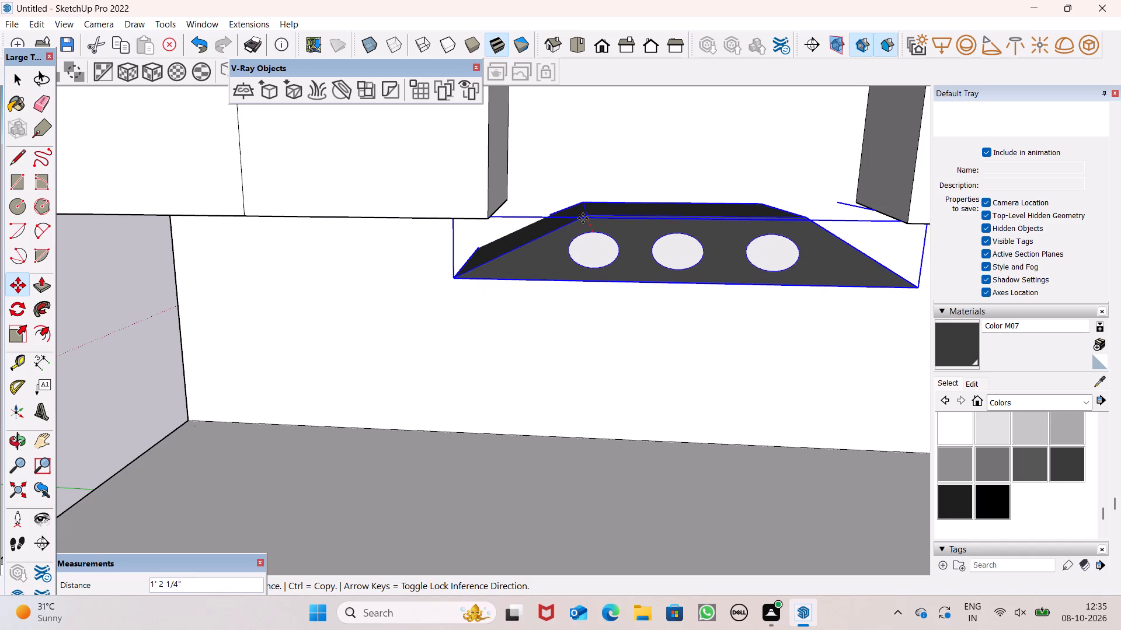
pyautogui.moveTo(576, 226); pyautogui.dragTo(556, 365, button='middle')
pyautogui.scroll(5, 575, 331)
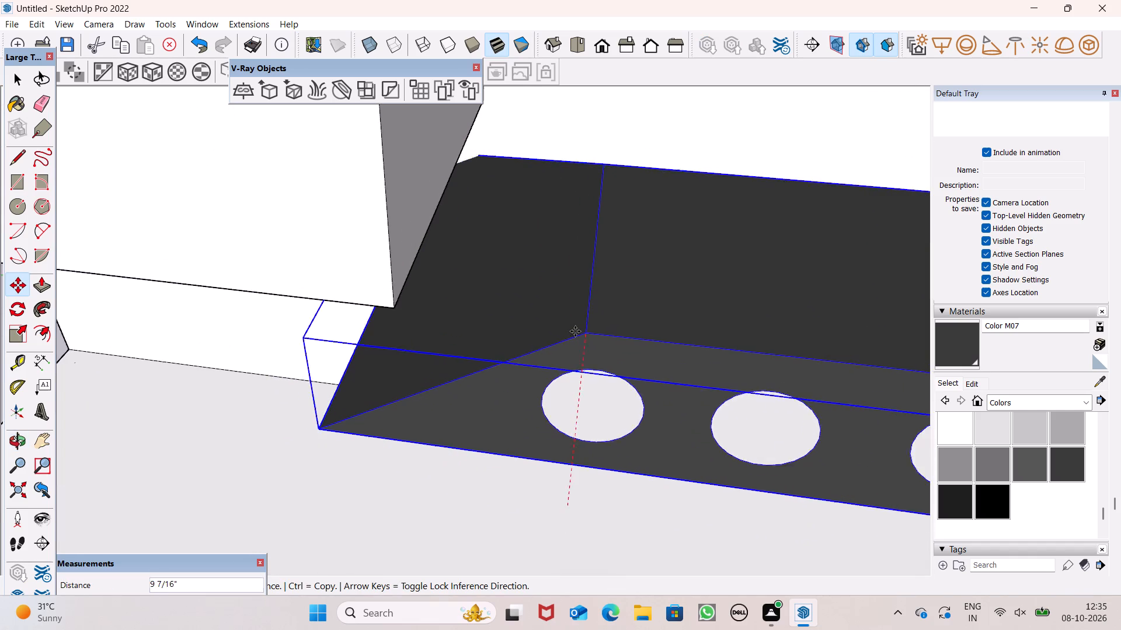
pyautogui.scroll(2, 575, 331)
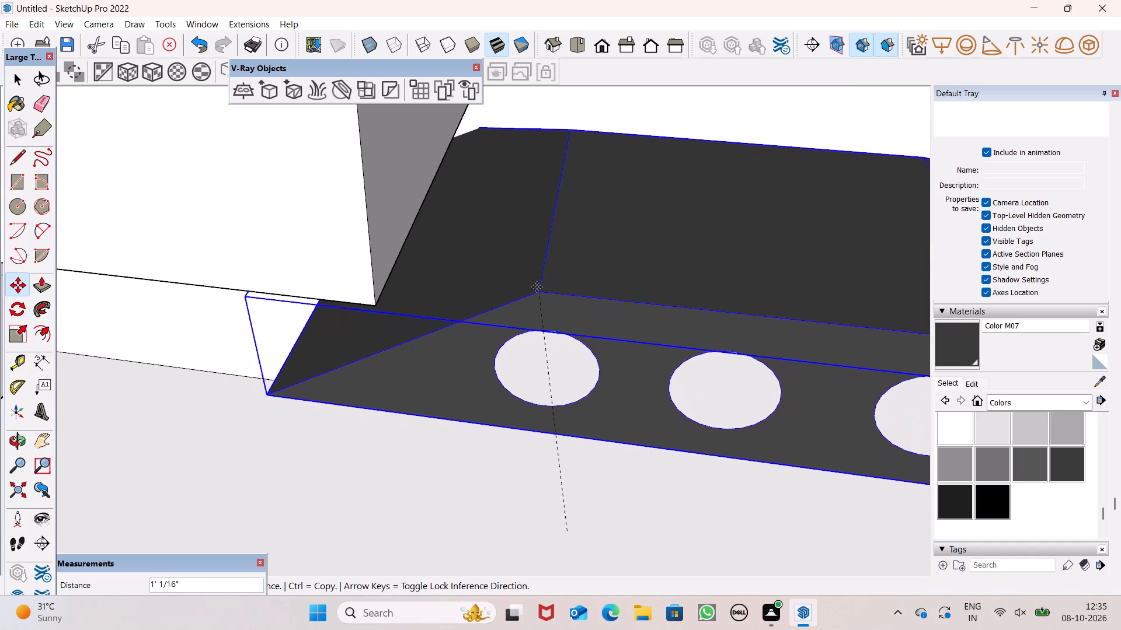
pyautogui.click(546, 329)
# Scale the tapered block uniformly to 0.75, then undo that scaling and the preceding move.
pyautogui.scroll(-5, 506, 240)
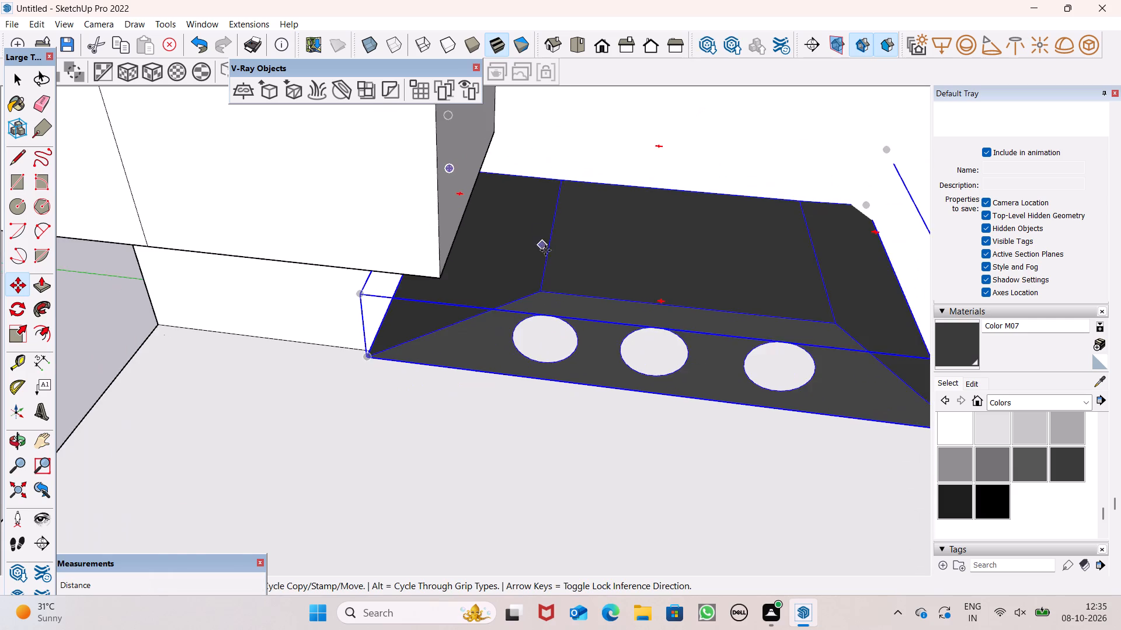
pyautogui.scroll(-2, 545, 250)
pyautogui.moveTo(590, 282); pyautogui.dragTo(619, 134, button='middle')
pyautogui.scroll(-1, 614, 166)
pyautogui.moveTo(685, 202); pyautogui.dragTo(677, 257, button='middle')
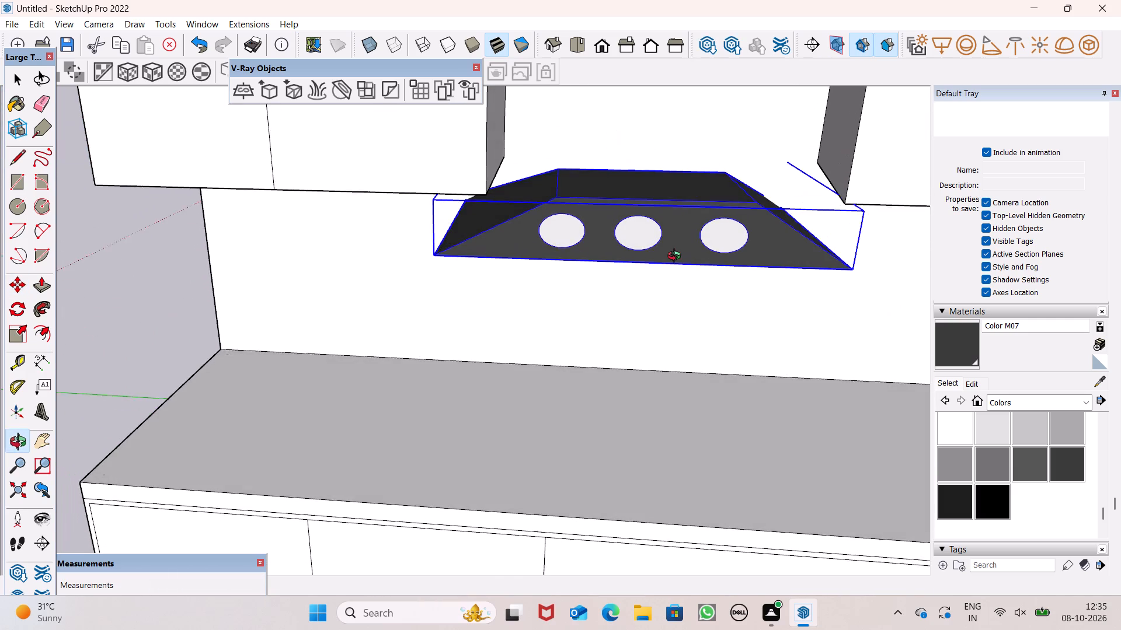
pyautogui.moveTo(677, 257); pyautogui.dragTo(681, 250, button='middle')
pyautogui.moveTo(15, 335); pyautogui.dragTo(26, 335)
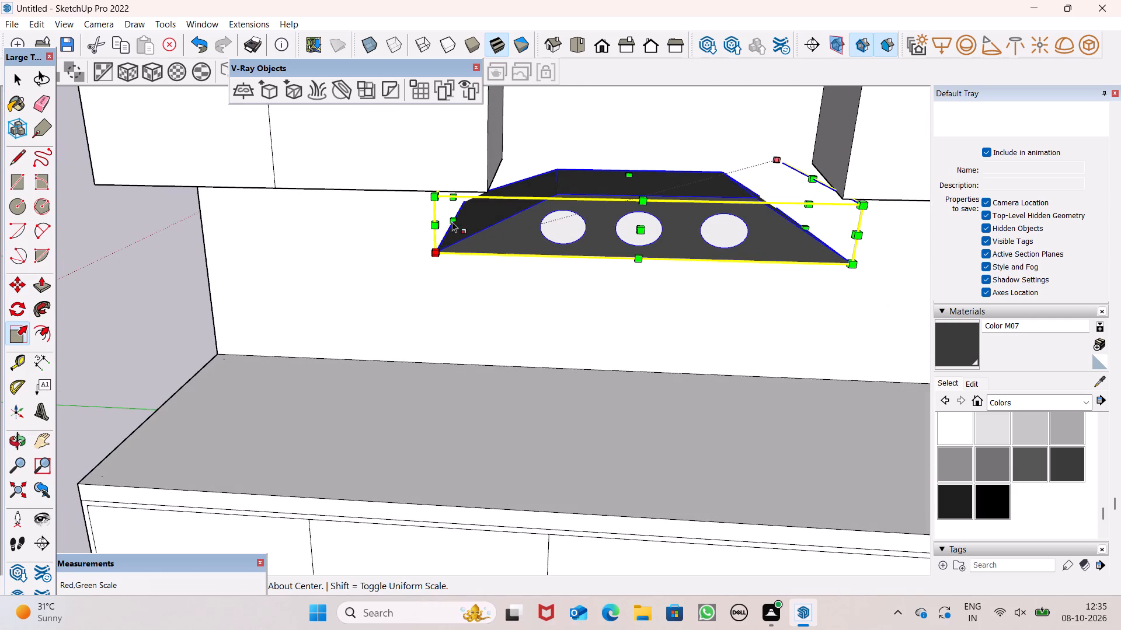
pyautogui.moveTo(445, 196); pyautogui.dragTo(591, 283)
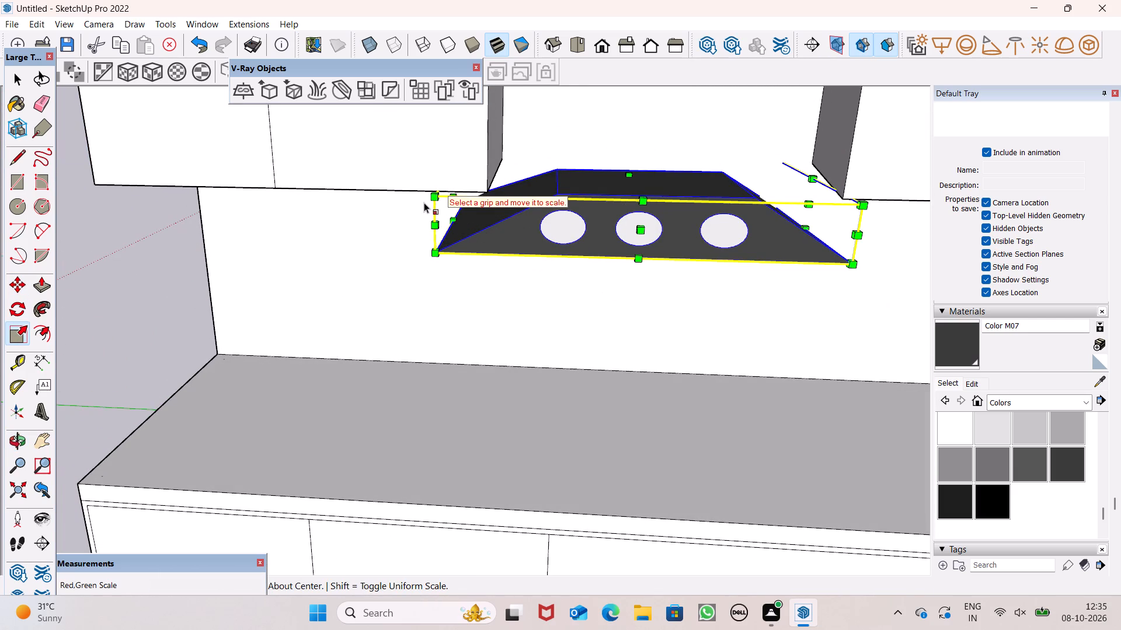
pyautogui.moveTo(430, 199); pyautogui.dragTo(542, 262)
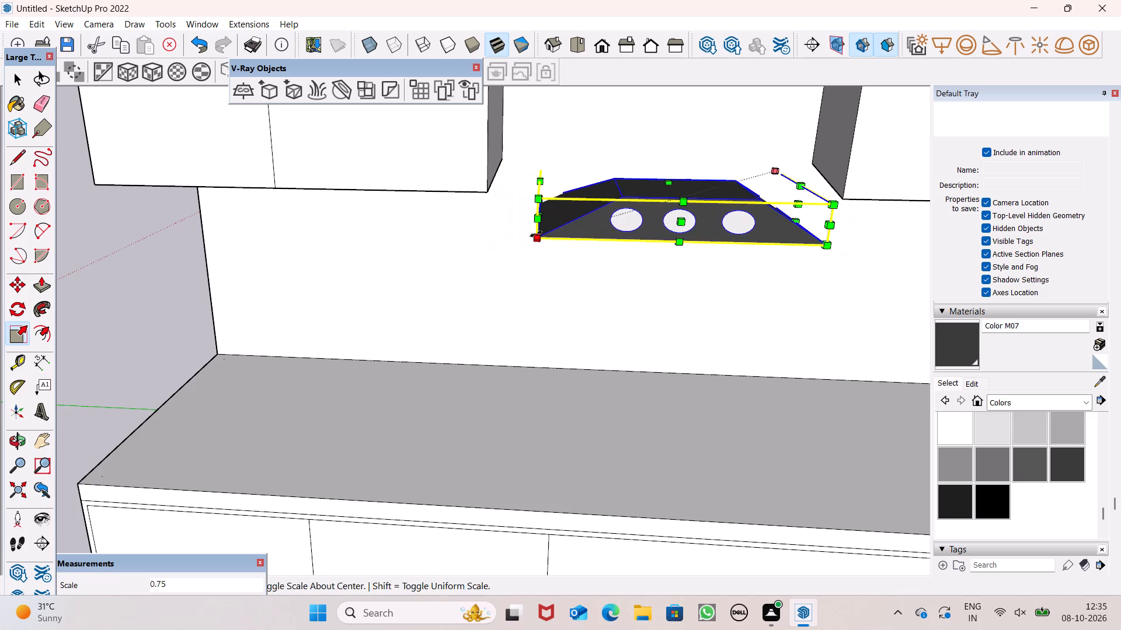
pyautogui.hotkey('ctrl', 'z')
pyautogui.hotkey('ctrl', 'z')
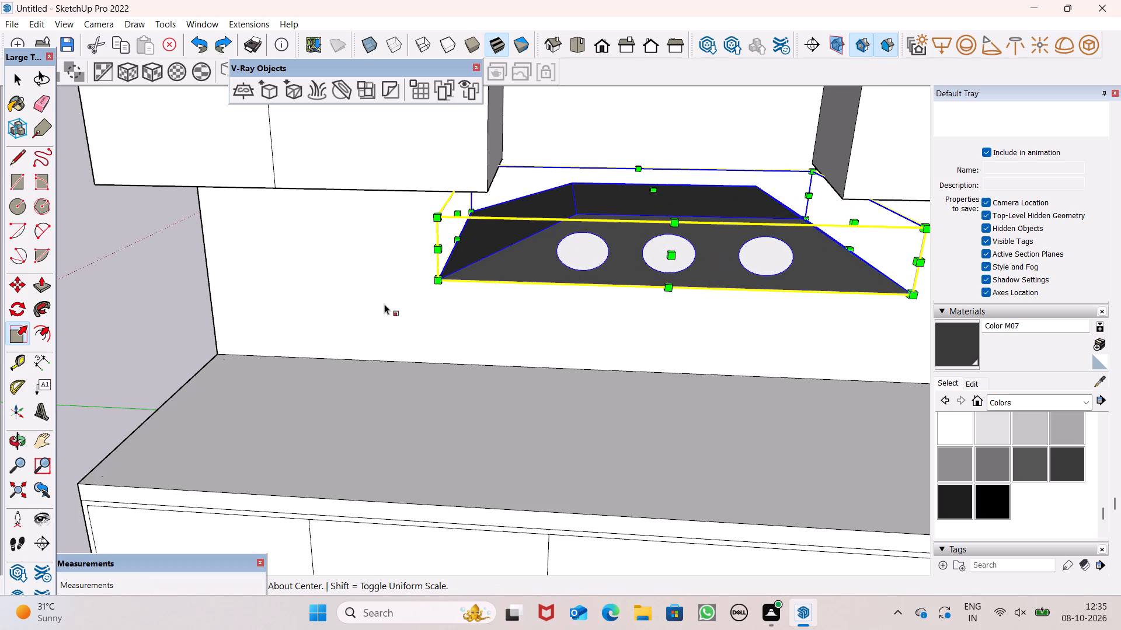
# Scale the tapered block down slightly and uniformly from its top front corner farther from the room corner.
pyautogui.moveTo(437, 219); pyautogui.dragTo(453, 242)
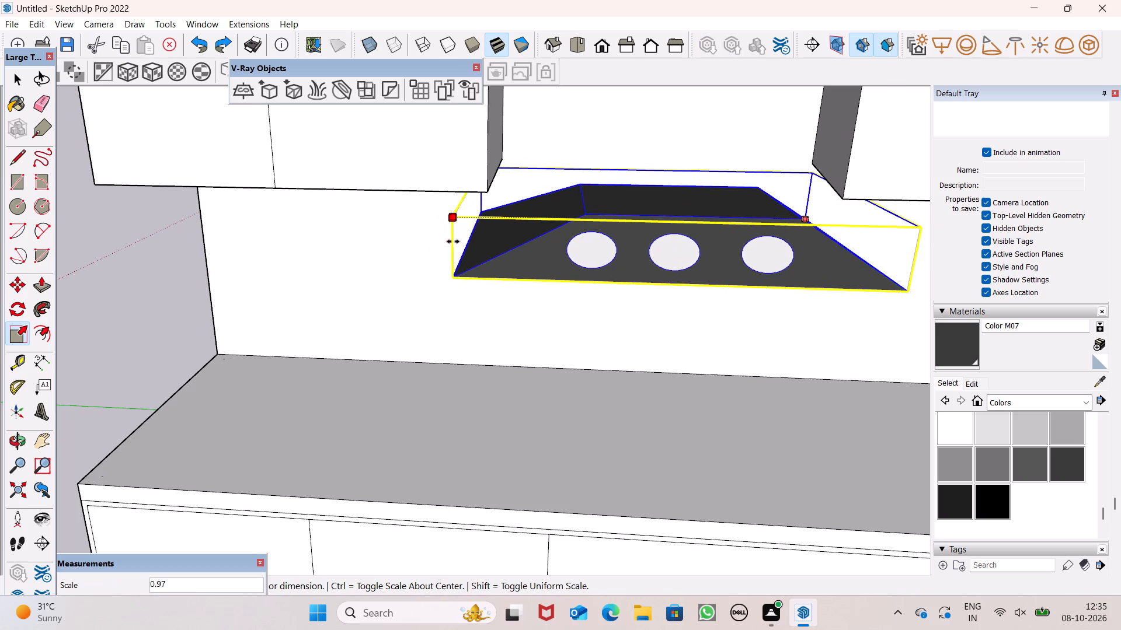
pyautogui.moveTo(453, 242); pyautogui.dragTo(473, 271)
pyautogui.press('space')
pyautogui.click(617, 271)
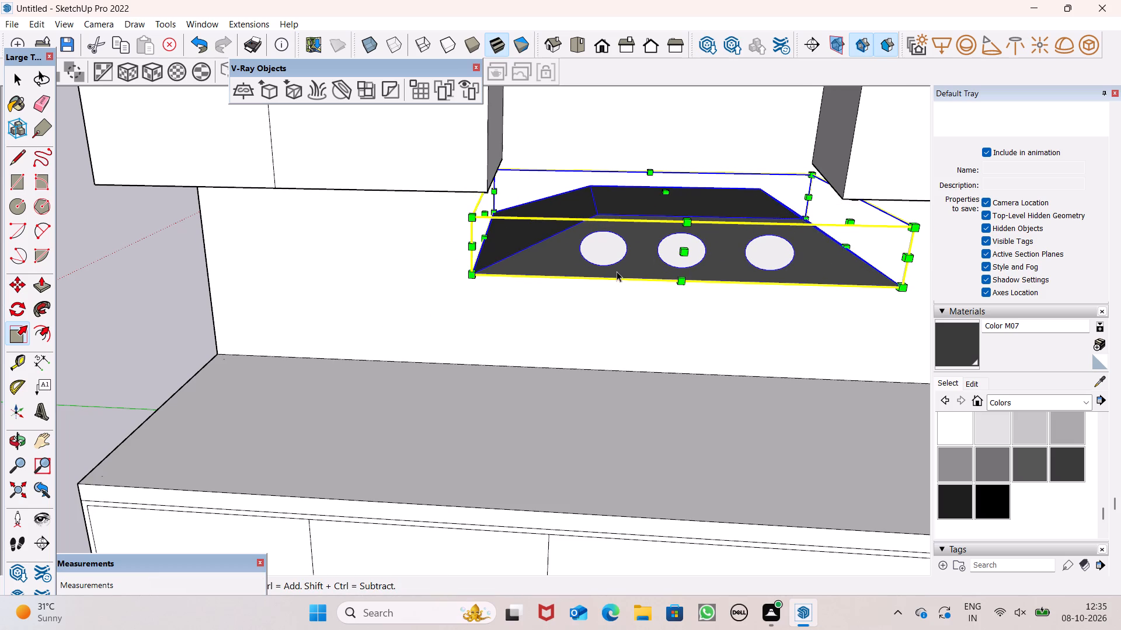
# Examine how the tapered hood's width and position fit the upper cabinet gap, from afar and close up.
pyautogui.scroll(-3, 568, 192)
pyautogui.scroll(-8, 430, 191)
pyautogui.moveTo(729, 124); pyautogui.dragTo(686, 82, button='middle')
pyautogui.scroll(1, 690, 83)
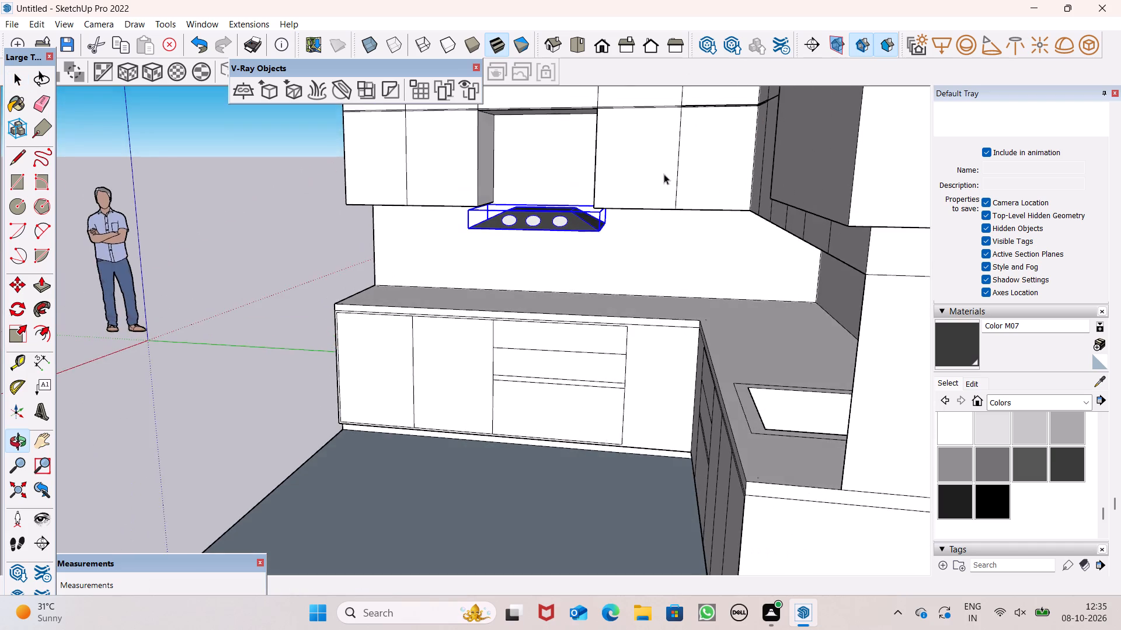
pyautogui.scroll(5, 578, 289)
pyautogui.scroll(-1, 576, 290)
pyautogui.scroll(2, 576, 290)
pyautogui.moveTo(591, 202); pyautogui.dragTo(601, 254, button='middle')
pyautogui.scroll(1, 595, 205)
pyautogui.scroll(-3, 610, 185)
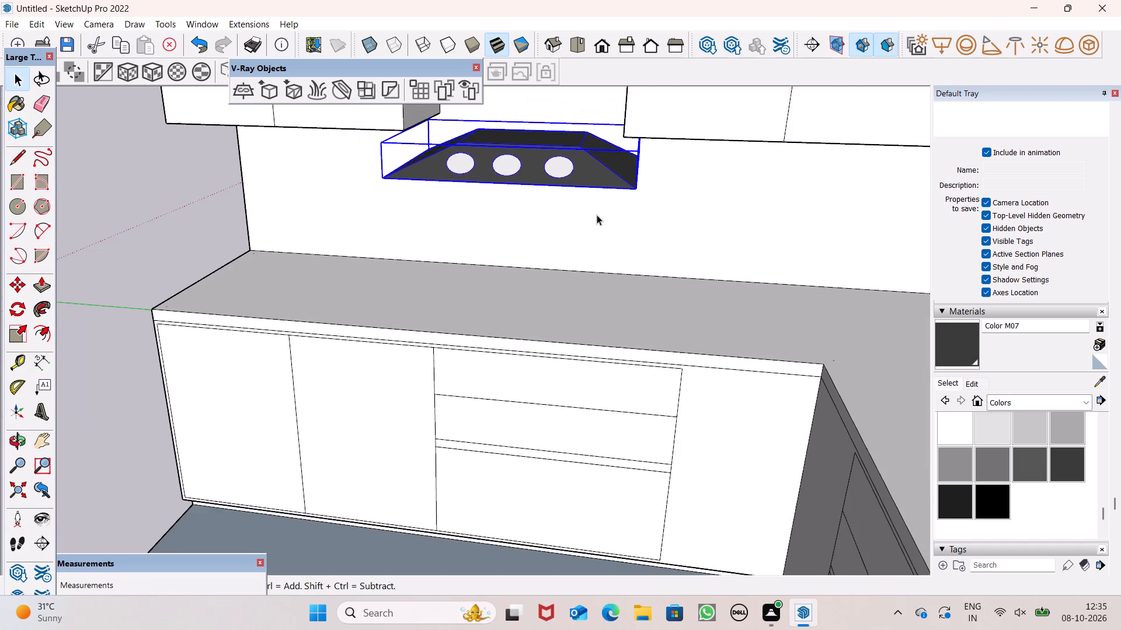
pyautogui.scroll(-1, 597, 215)
pyautogui.scroll(-6, 576, 136)
pyautogui.scroll(5, 566, 87)
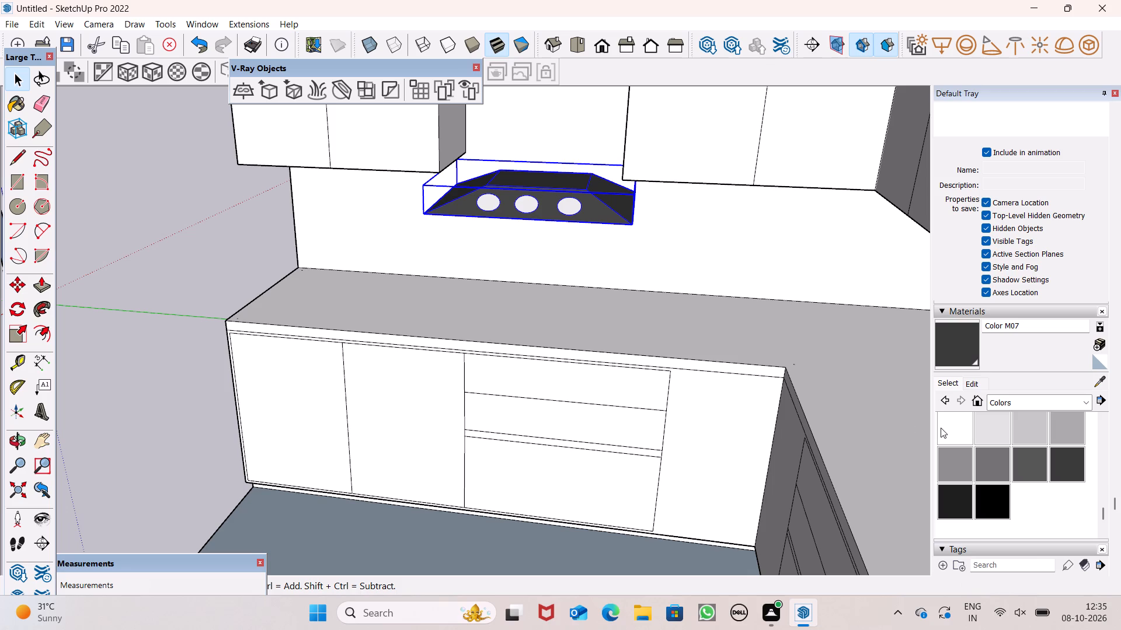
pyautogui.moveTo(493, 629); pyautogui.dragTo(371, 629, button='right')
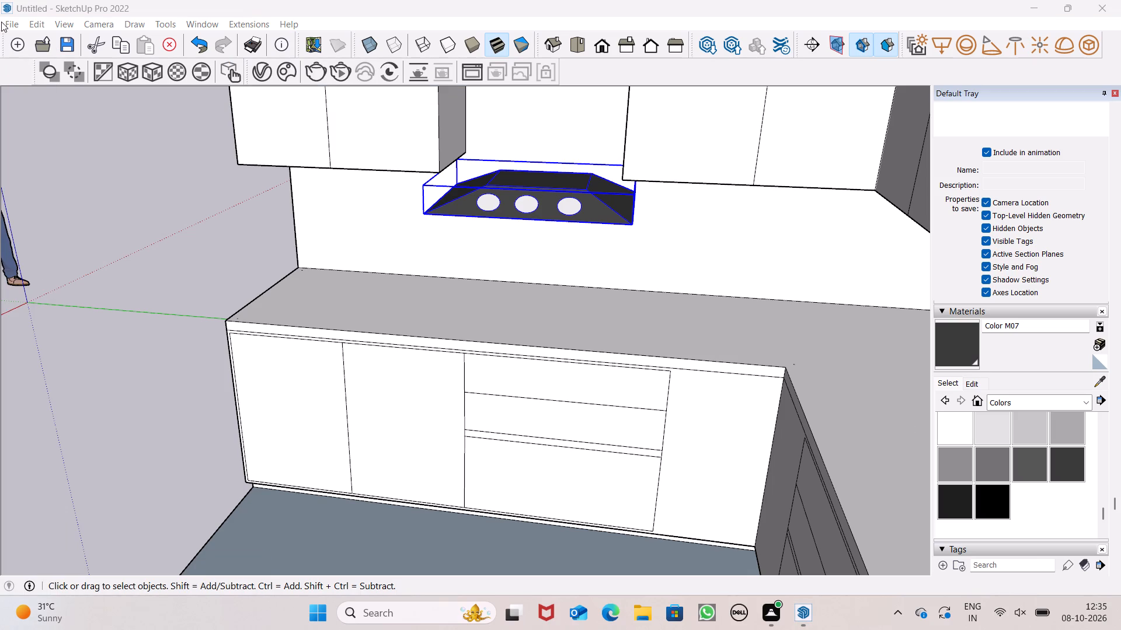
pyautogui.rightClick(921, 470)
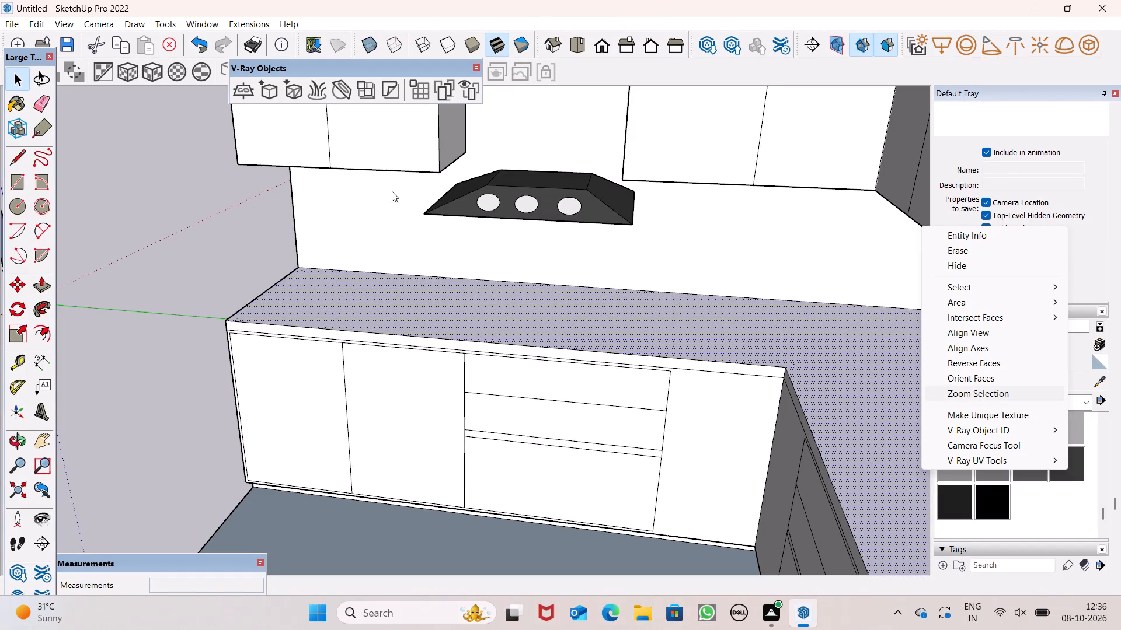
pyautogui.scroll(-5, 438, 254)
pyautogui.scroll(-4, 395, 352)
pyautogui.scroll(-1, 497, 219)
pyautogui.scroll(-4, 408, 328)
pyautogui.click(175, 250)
# Move the tapered hood out of the gap to the open end of the cabinet run, away from the room corner.
pyautogui.scroll(-7, 333, 371)
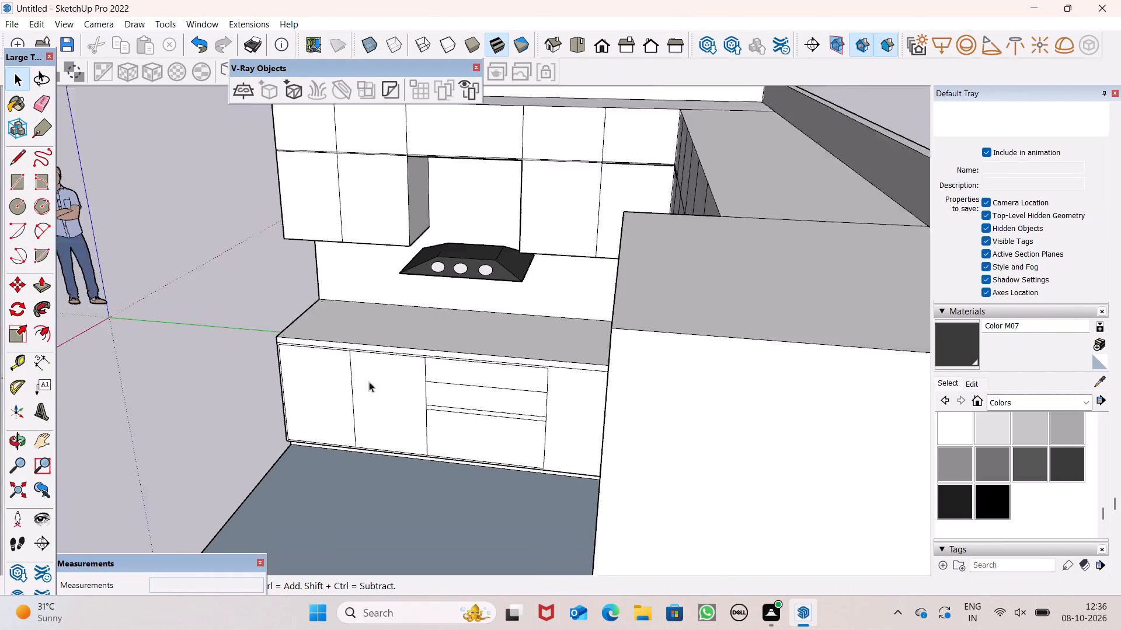
pyautogui.scroll(-2, 369, 381)
pyautogui.scroll(5, 385, 334)
pyautogui.scroll(9, 469, 235)
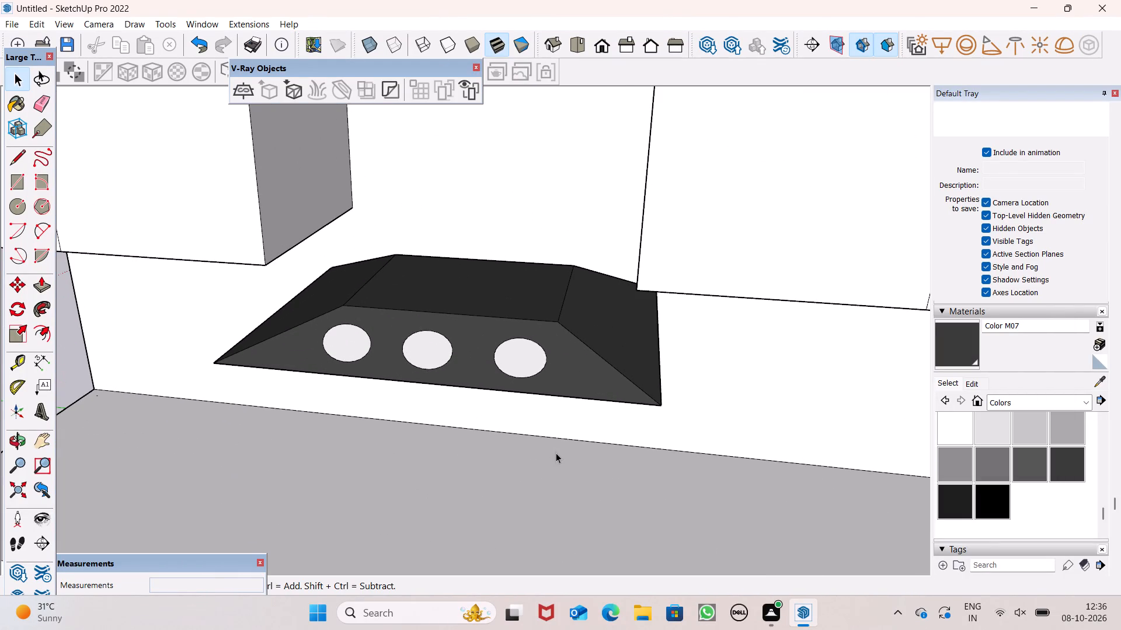
pyautogui.scroll(-3, 532, 366)
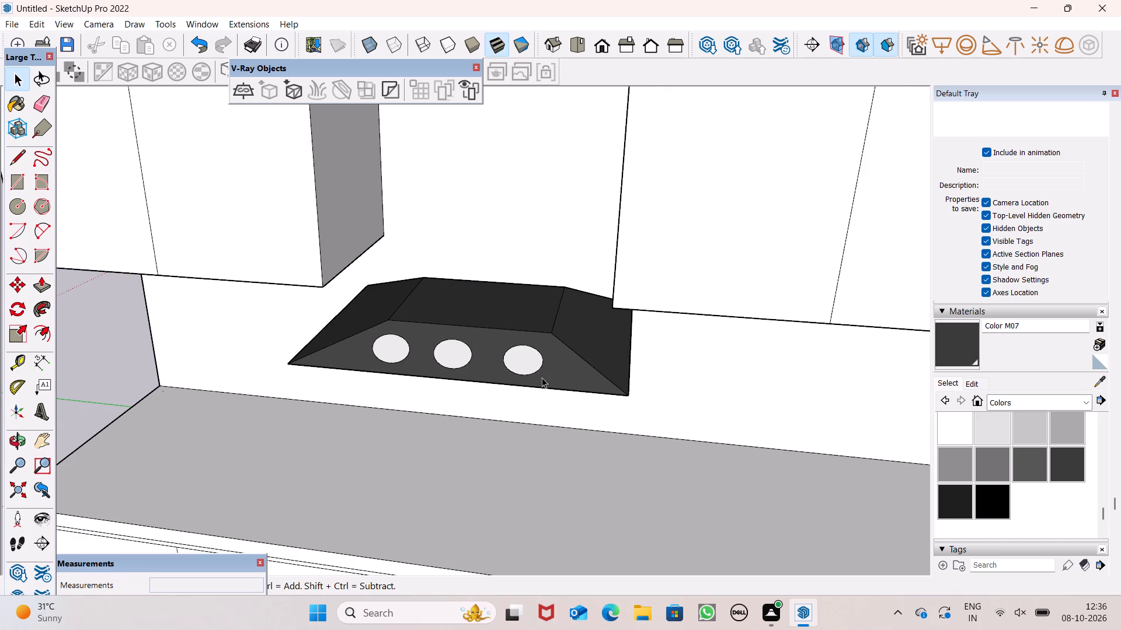
pyautogui.click(541, 377)
pyautogui.scroll(-1, 542, 370)
pyautogui.press('m')
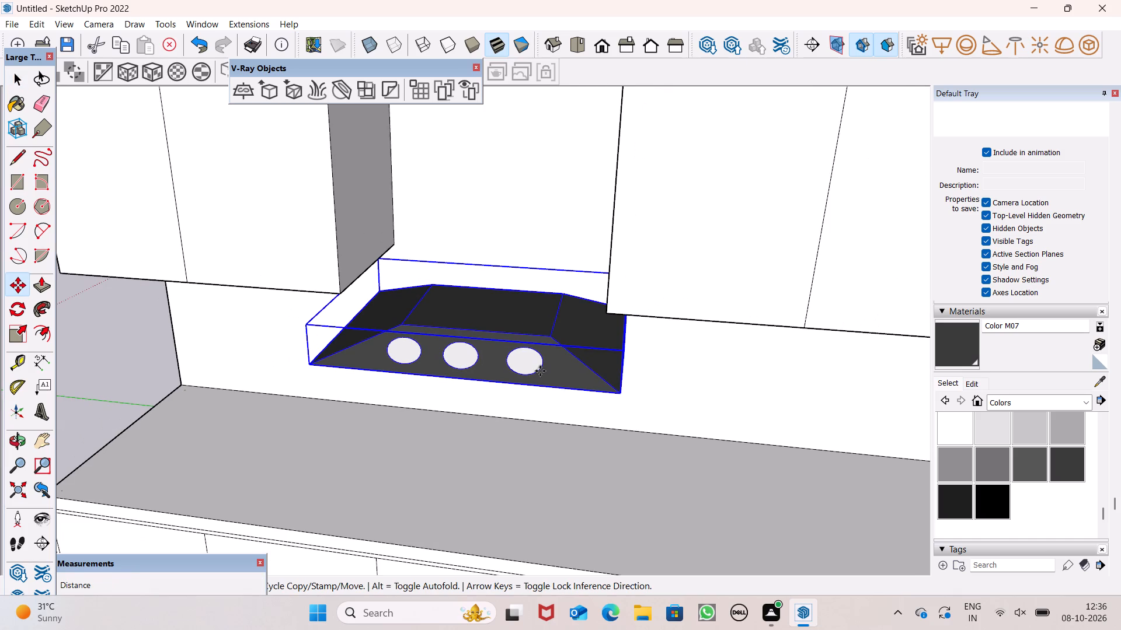
pyautogui.press('Return')
pyautogui.scroll(-4, 540, 371)
pyautogui.moveTo(596, 391); pyautogui.dragTo(300, 438)
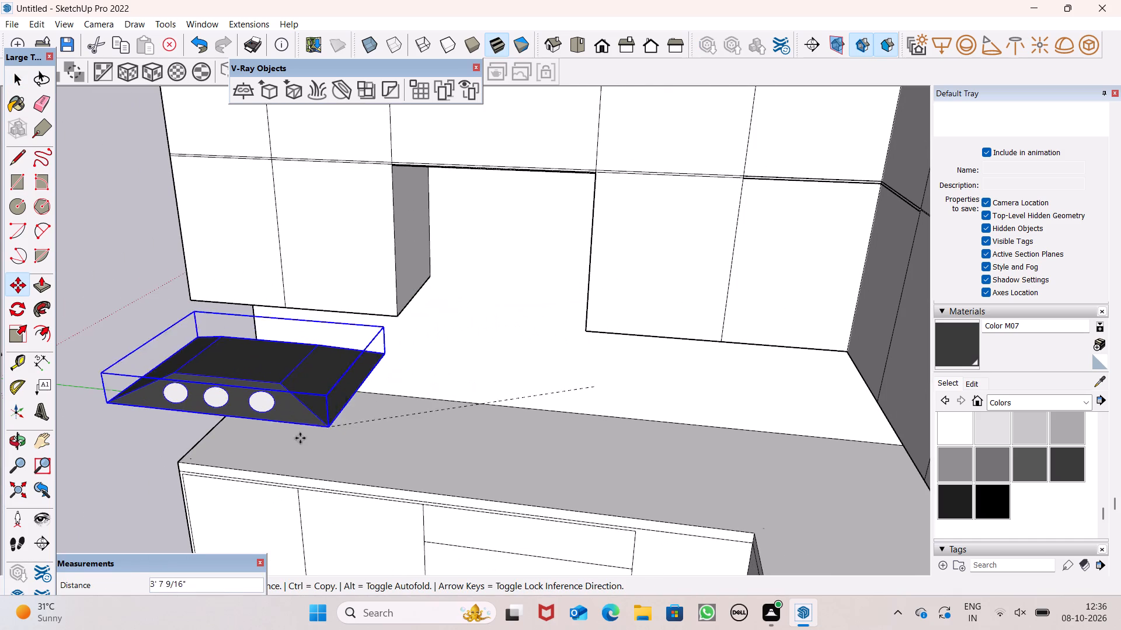
pyautogui.moveTo(300, 438); pyautogui.dragTo(148, 414)
# Scale the tapered hood along the green axis to 0.68, narrowing its width towards the cabinets.
pyautogui.scroll(-6, 350, 372)
pyautogui.moveTo(426, 388); pyautogui.dragTo(567, 166, button='middle')
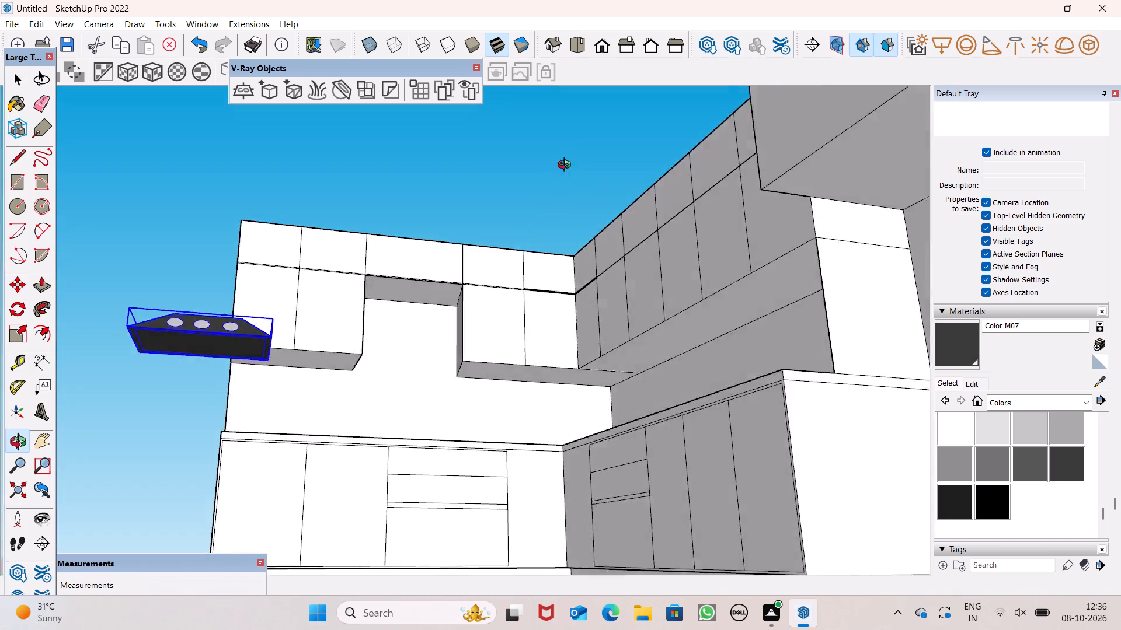
pyautogui.moveTo(567, 166); pyautogui.dragTo(570, 118, button='middle')
pyautogui.scroll(-1, 509, 176)
pyautogui.moveTo(520, 282); pyautogui.dragTo(537, 415, button='middle')
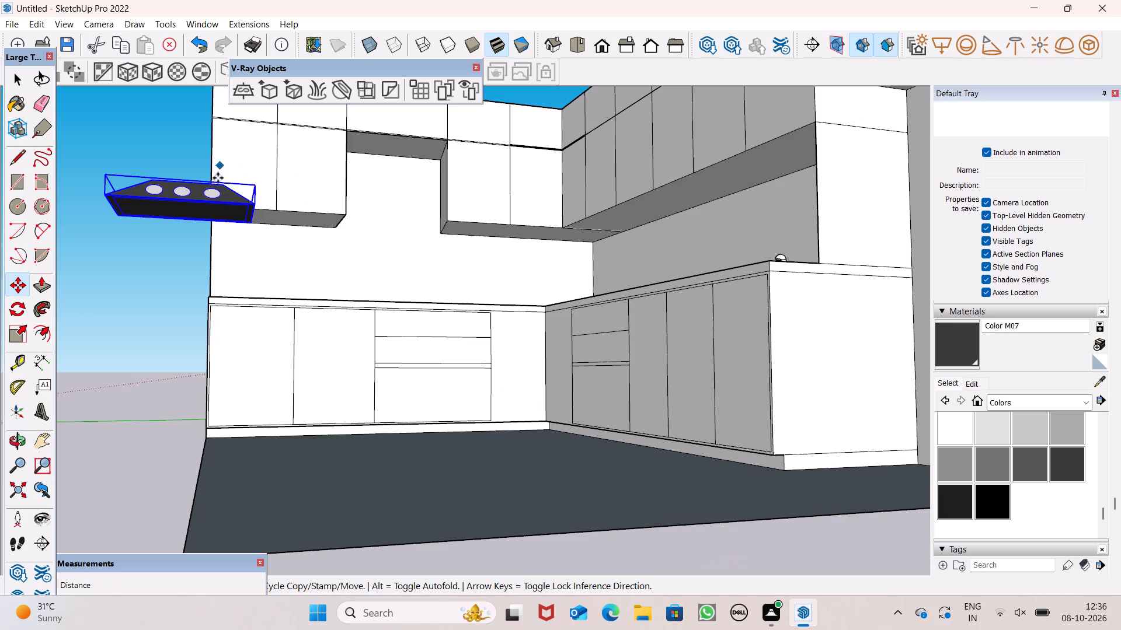
pyautogui.moveTo(229, 213); pyautogui.dragTo(228, 302, button='middle')
pyautogui.scroll(-1, 0, 236)
pyautogui.scroll(3, 0, 236)
pyautogui.click(20, 330)
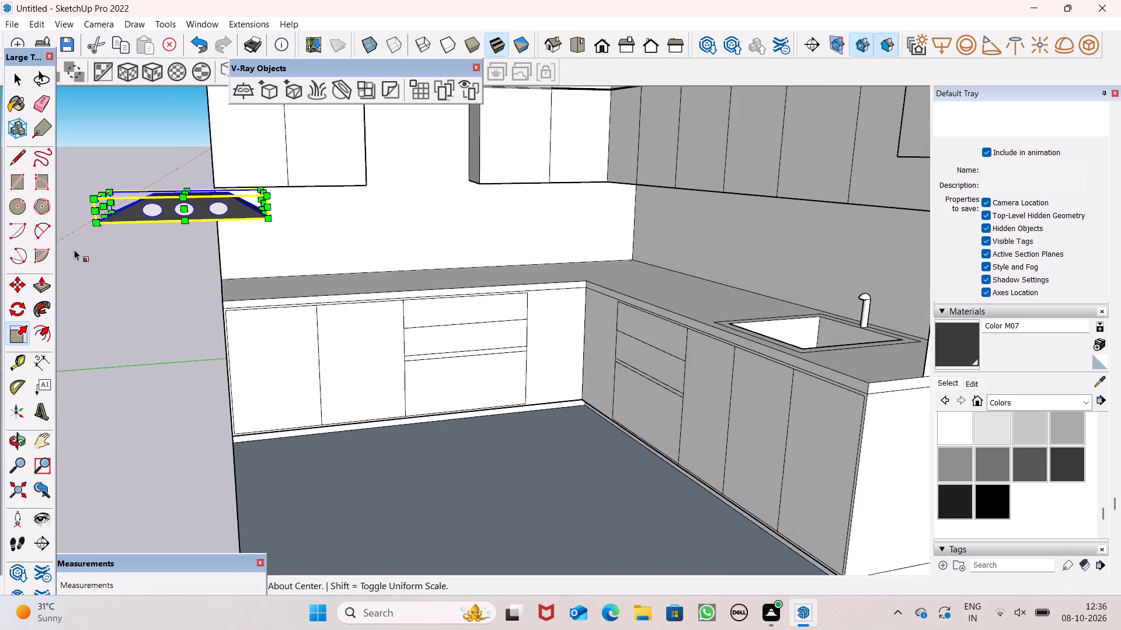
pyautogui.moveTo(109, 208); pyautogui.dragTo(137, 215)
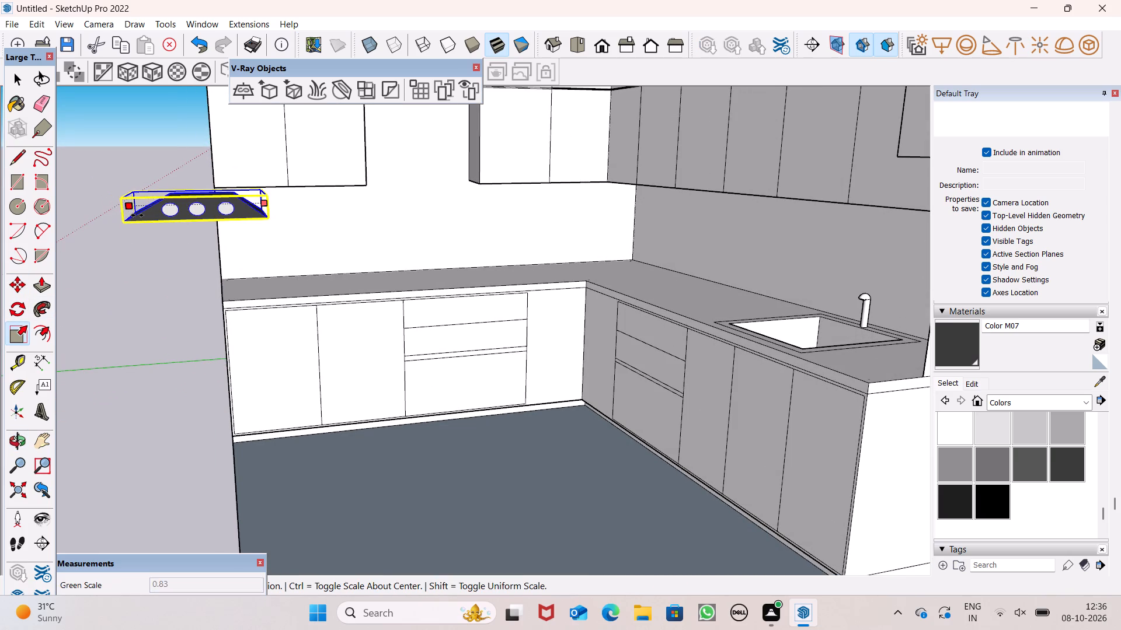
pyautogui.moveTo(137, 215); pyautogui.dragTo(159, 235)
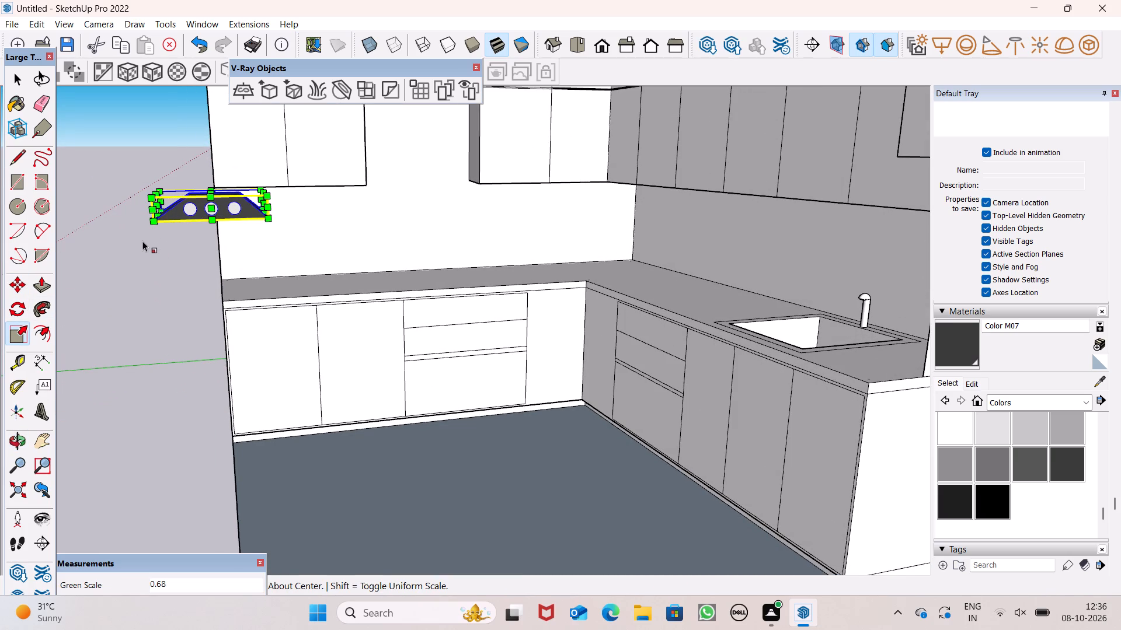
pyautogui.press('space')
pyautogui.click(138, 246)
# Move the narrowed hood about 5' 7 1/2" from the open end of the cabinet run back beneath the upper cabinet gap.
pyautogui.moveTo(243, 271); pyautogui.dragTo(99, 331, button='middle')
pyautogui.scroll(1, 98, 337)
pyautogui.click(308, 188)
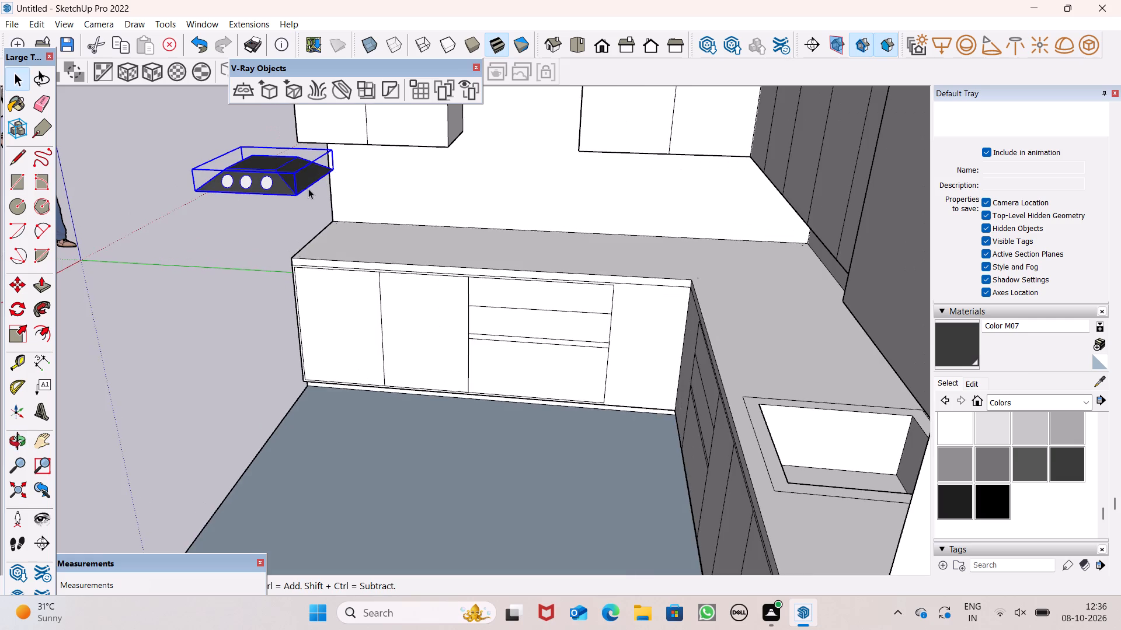
pyautogui.scroll(-2, 237, 350)
pyautogui.press('m')
pyautogui.press('Return')
pyautogui.scroll(1, 338, 188)
pyautogui.scroll(-1, 338, 188)
pyautogui.scroll(3, 338, 188)
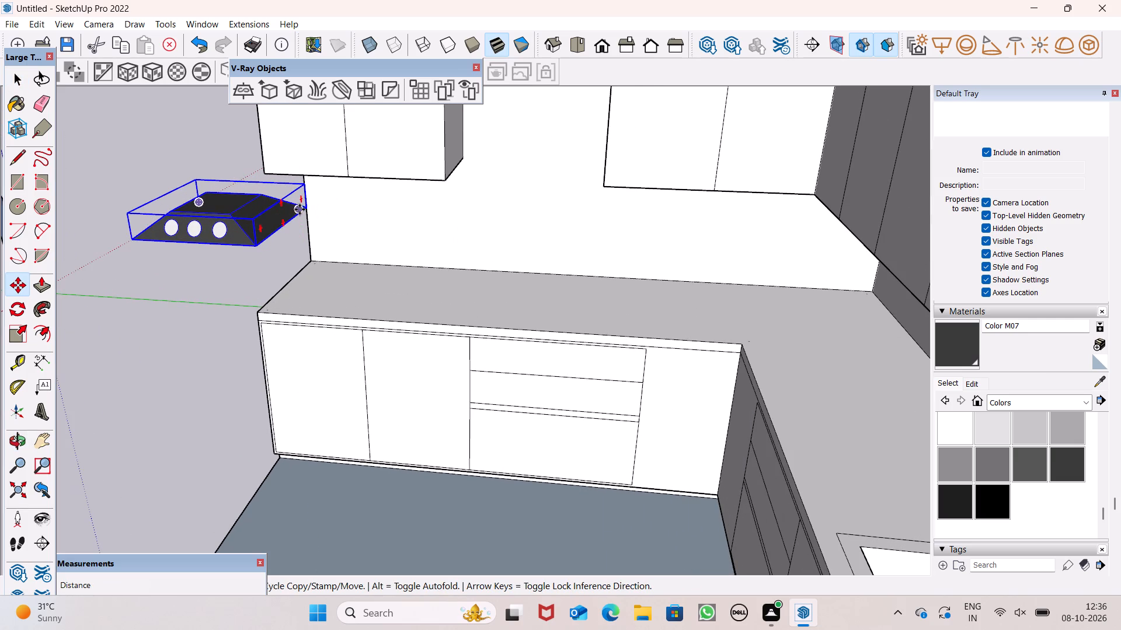
pyautogui.moveTo(299, 209); pyautogui.dragTo(578, 183)
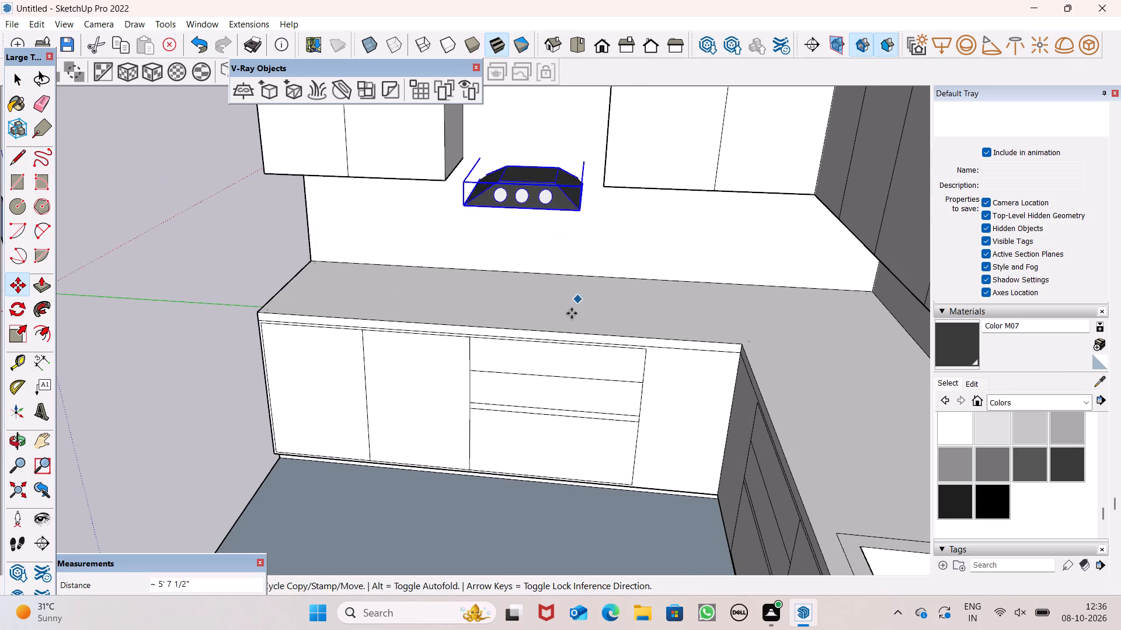
# Move the hood 9 3/4" out from the wall by its top front corner nearer the room corner.
pyautogui.moveTo(571, 314); pyautogui.dragTo(394, 461, button='middle')
pyautogui.scroll(1, 394, 462)
pyautogui.scroll(4, 679, 73)
pyautogui.scroll(-1, 570, 235)
pyautogui.scroll(2, 570, 235)
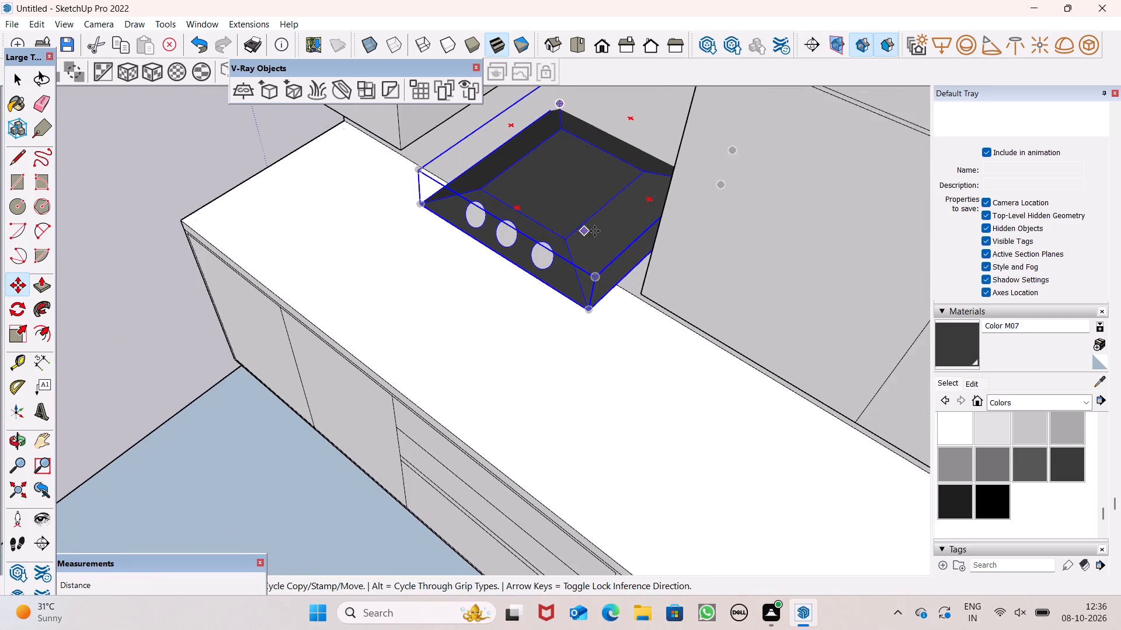
pyautogui.scroll(5, 648, 215)
pyautogui.scroll(-1, 648, 208)
pyautogui.scroll(1, 648, 208)
pyautogui.moveTo(665, 272); pyautogui.dragTo(786, 223, button='middle')
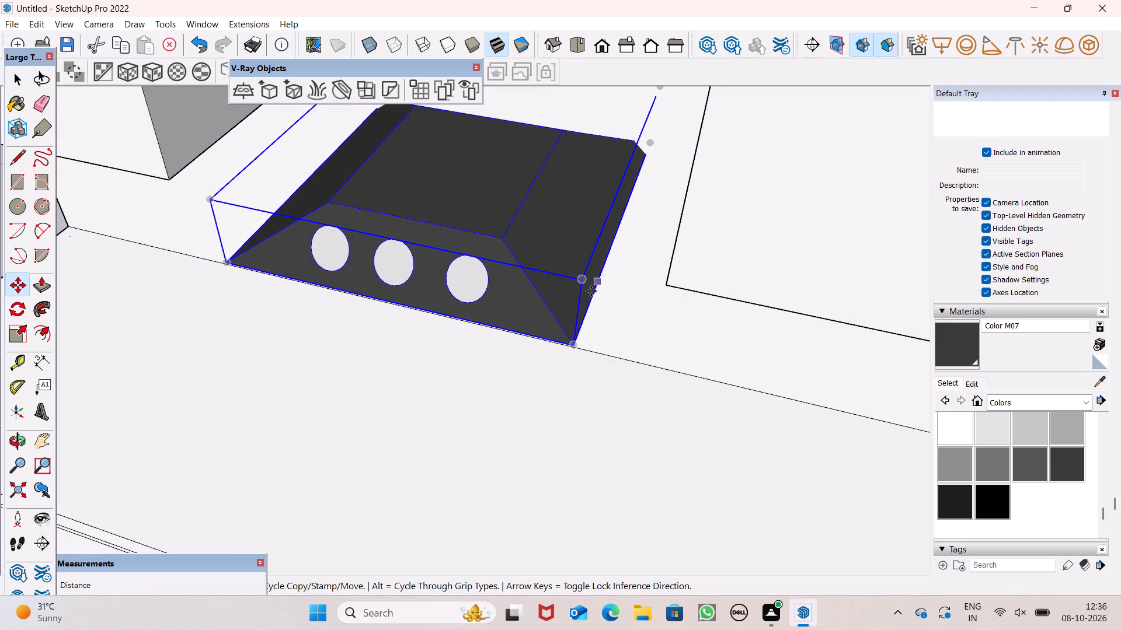
pyautogui.moveTo(582, 281); pyautogui.dragTo(569, 274)
pyautogui.moveTo(566, 272); pyautogui.dragTo(413, 324)
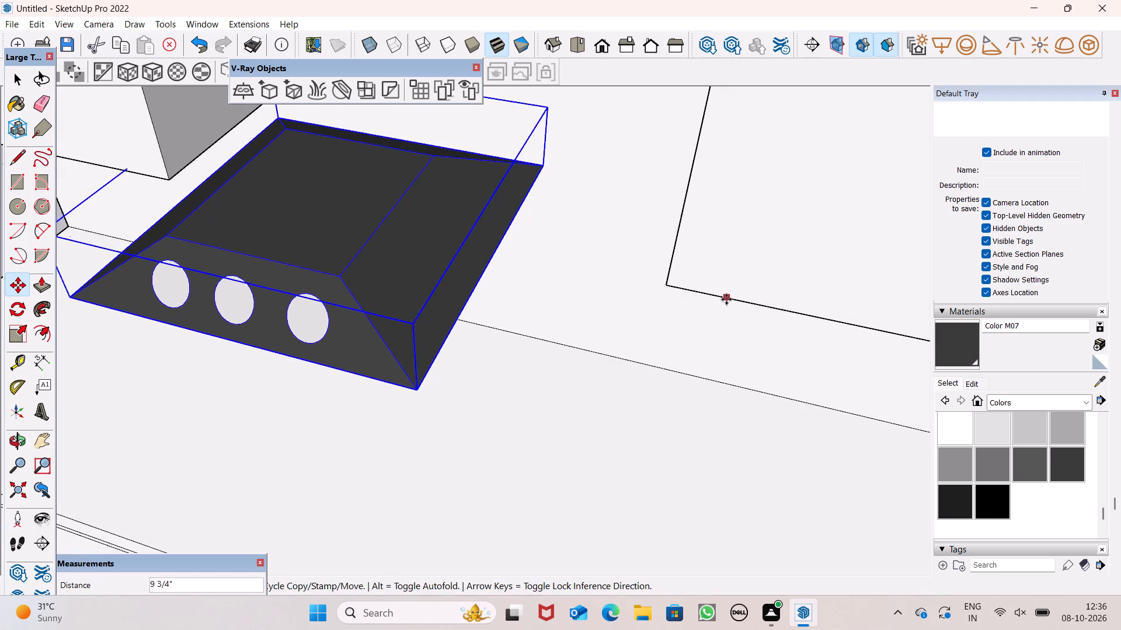
# Move the hood by its top front corner onto the front vertical edge of the upper cabinet farther from the room corner.
pyautogui.moveTo(726, 302); pyautogui.dragTo(719, 127, button='middle')
pyautogui.scroll(-12, 715, 395)
pyautogui.scroll(8, 582, 212)
pyautogui.moveTo(596, 338); pyautogui.dragTo(737, 269, button='middle')
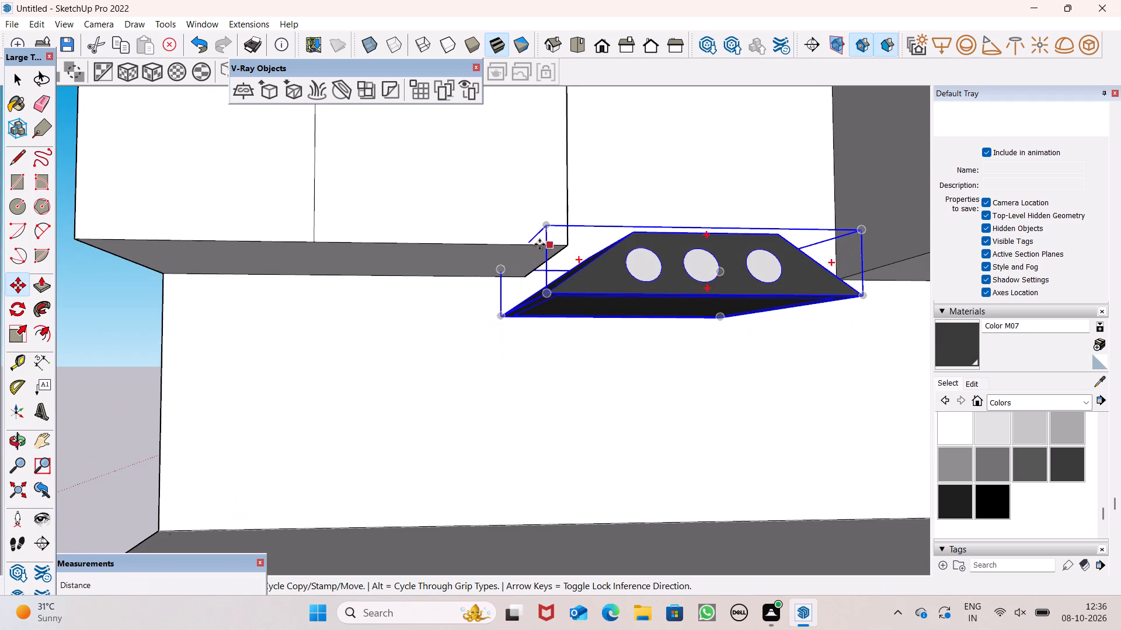
pyautogui.scroll(3, 538, 243)
pyautogui.moveTo(547, 222); pyautogui.dragTo(569, 150)
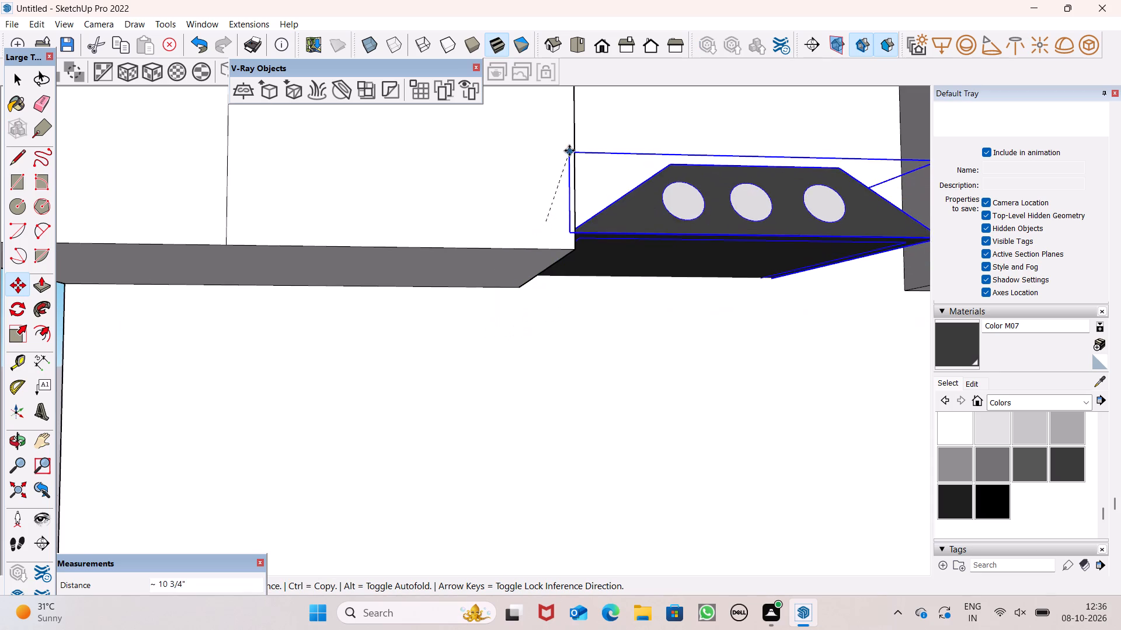
pyautogui.moveTo(569, 150); pyautogui.dragTo(572, 170)
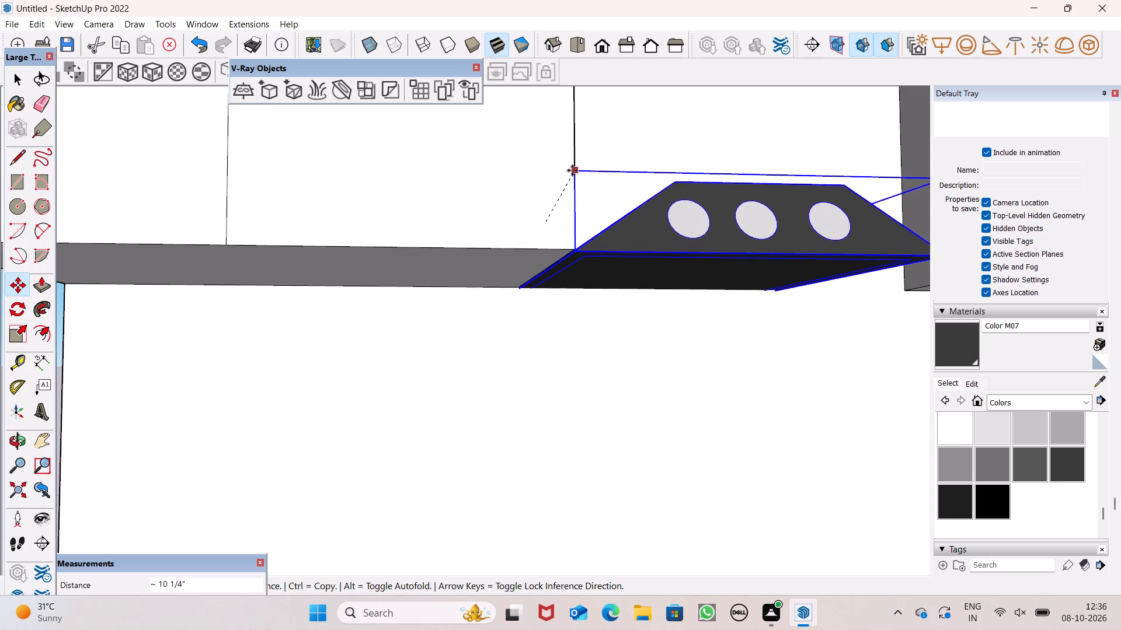
pyautogui.moveTo(572, 170); pyautogui.dragTo(573, 170)
pyautogui.click(573, 170)
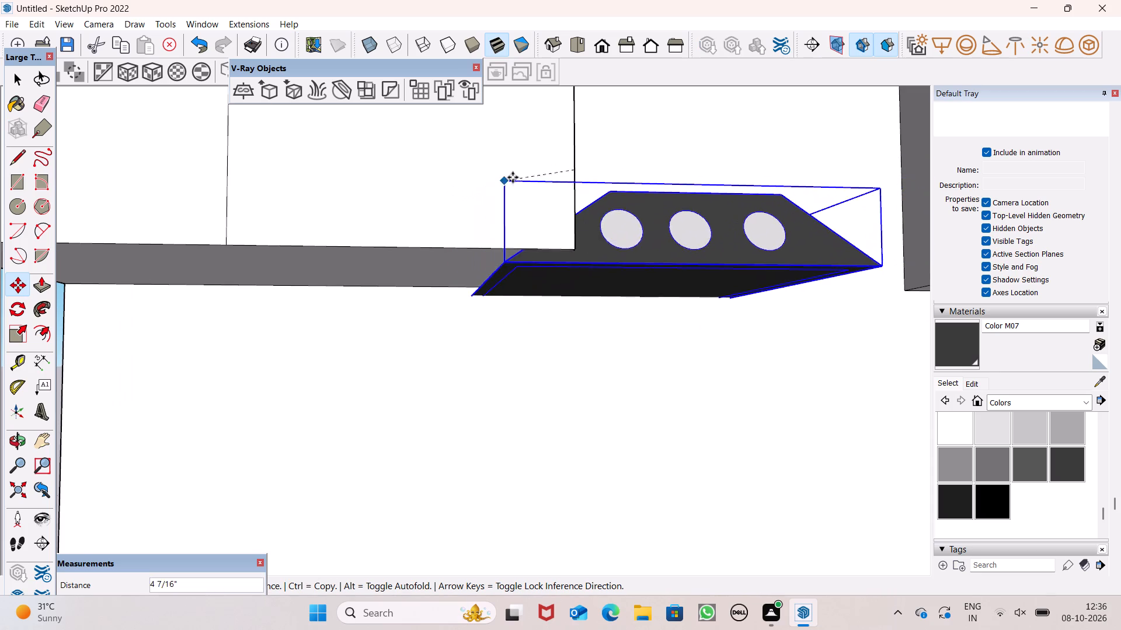
pyautogui.click(568, 163)
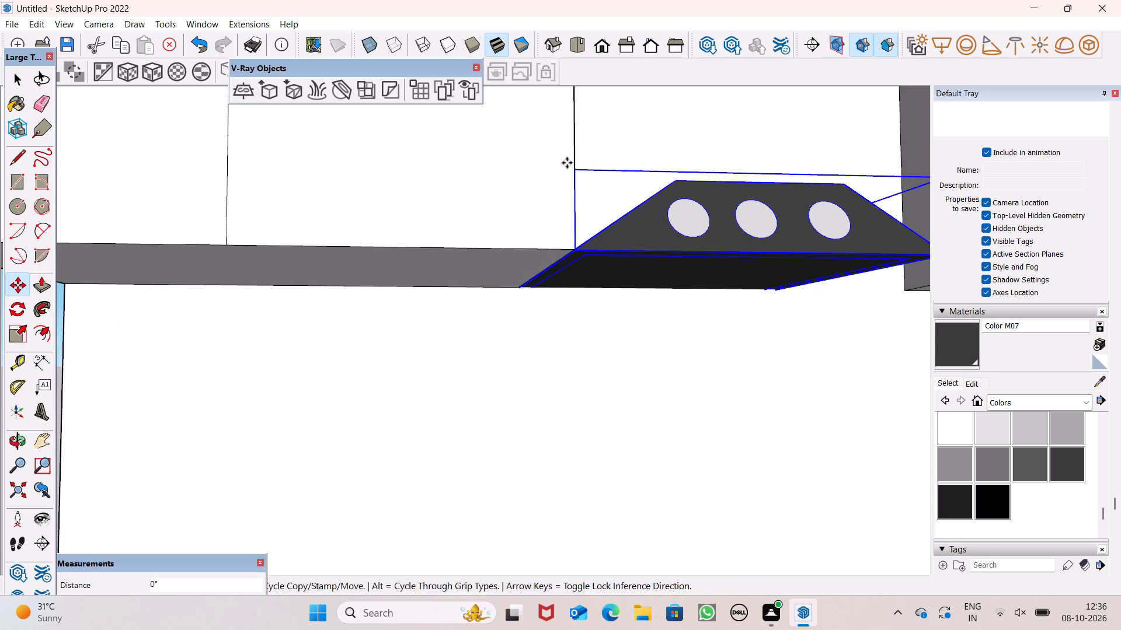
pyautogui.press('space')
pyautogui.press('space')
# Examine the hood's placement against the upper cabinets and the counter from several sides of the kitchen.
pyautogui.scroll(-9, 466, 232)
pyautogui.scroll(1, 459, 251)
pyautogui.scroll(-1, 459, 251)
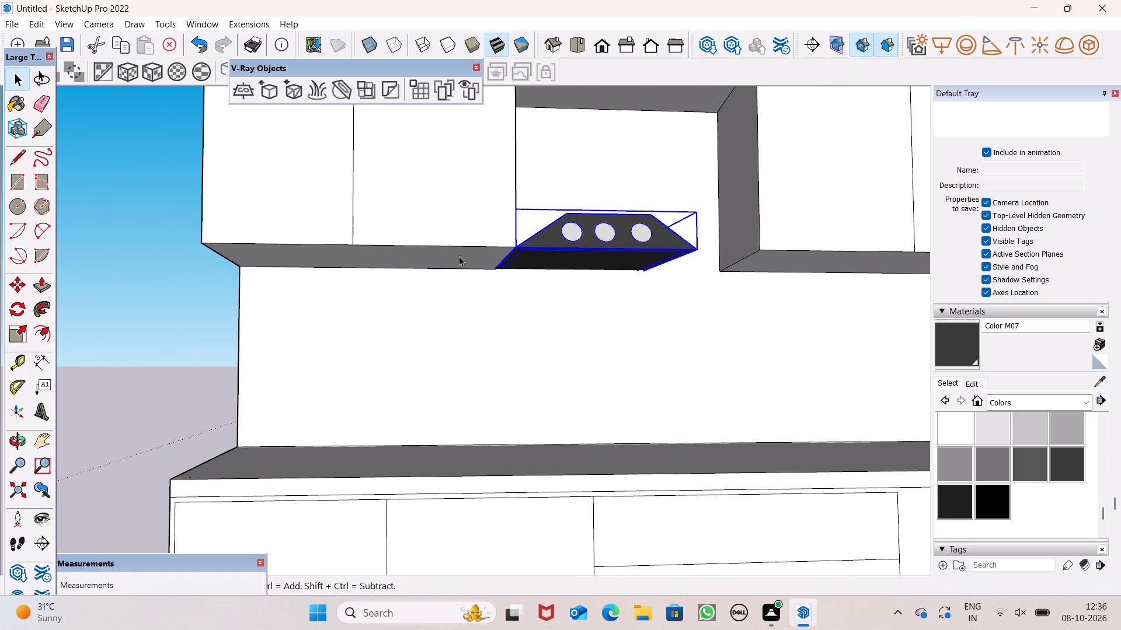
pyautogui.scroll(-1, 459, 268)
pyautogui.scroll(-1, 365, 262)
pyautogui.moveTo(493, 304); pyautogui.dragTo(266, 257, button='middle')
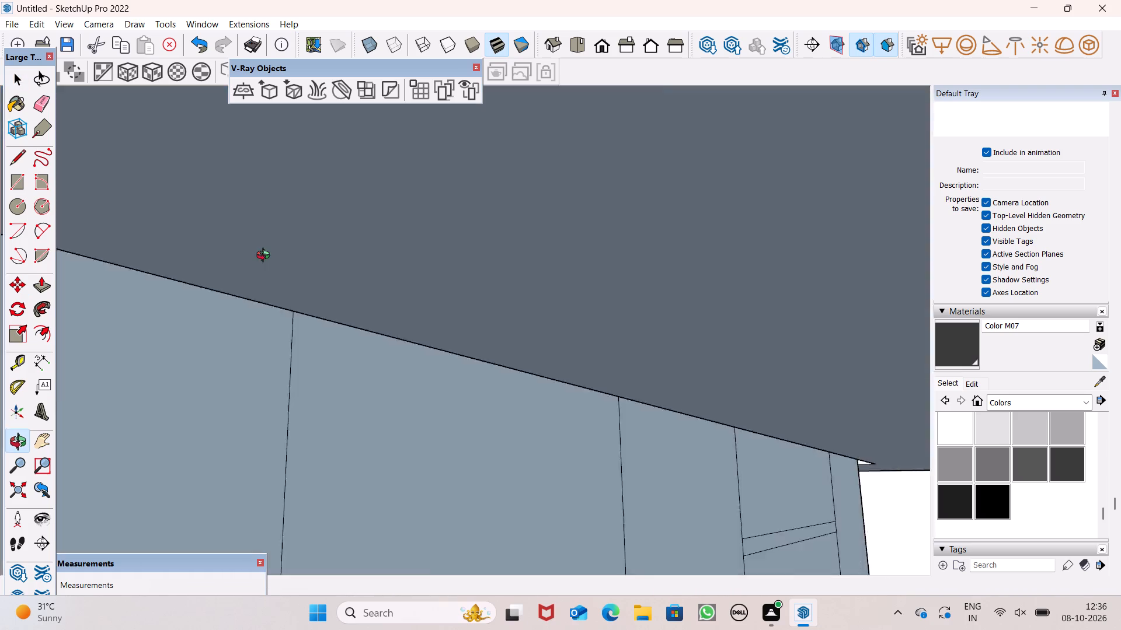
pyautogui.moveTo(266, 257); pyautogui.dragTo(997, 498, button='middle')
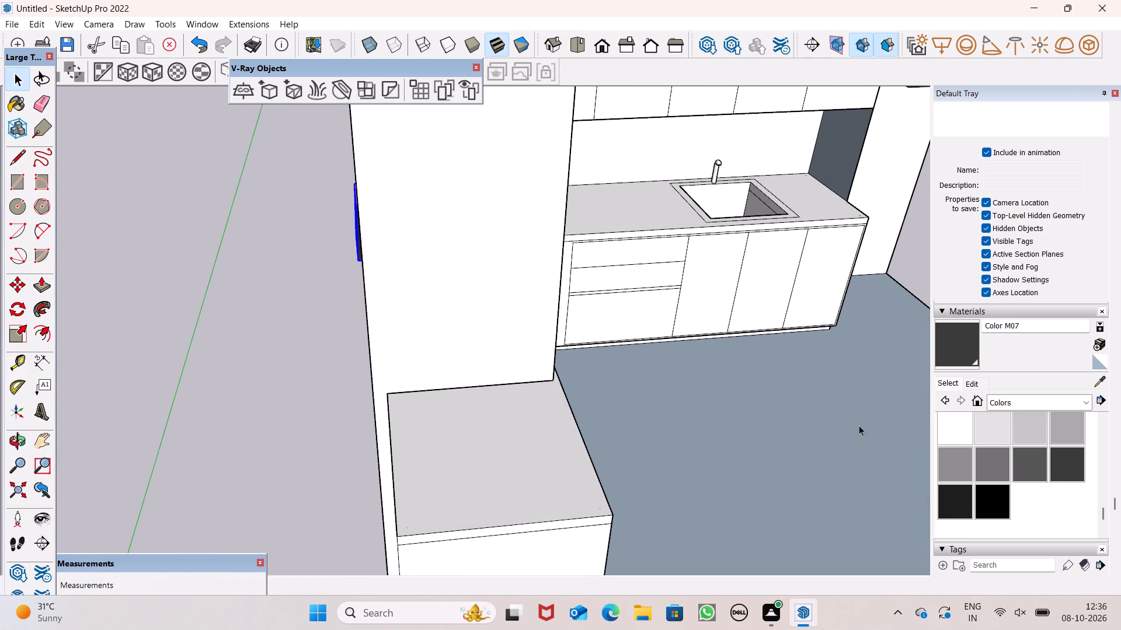
pyautogui.moveTo(800, 435); pyautogui.dragTo(368, 449, button='middle')
pyautogui.scroll(5, 346, 259)
pyautogui.scroll(-8, 329, 270)
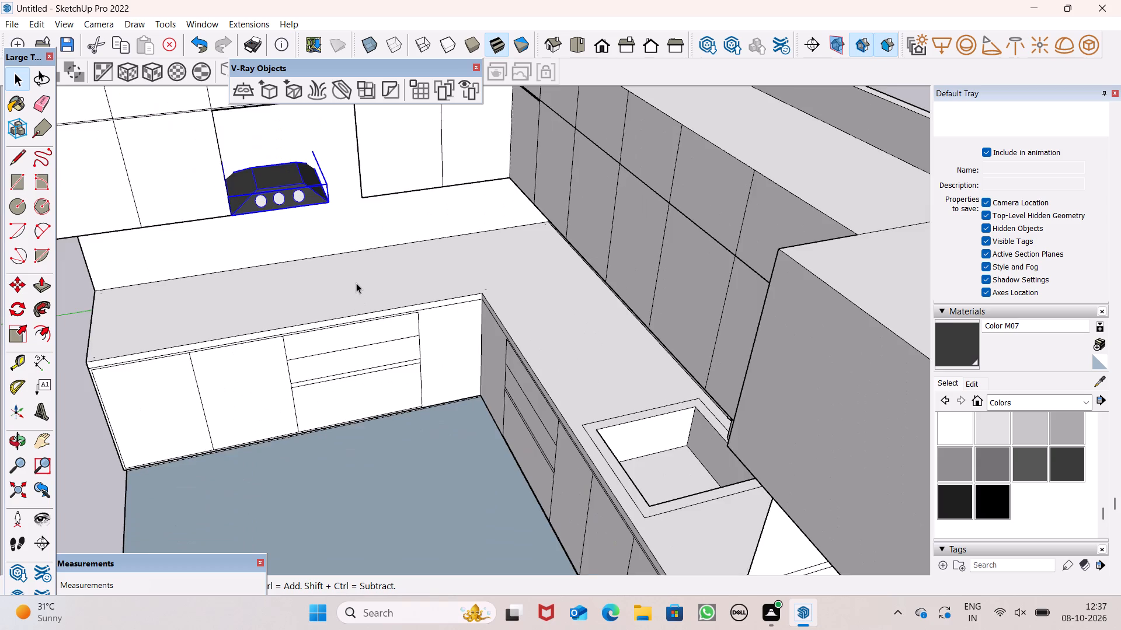
pyautogui.scroll(-3, 356, 283)
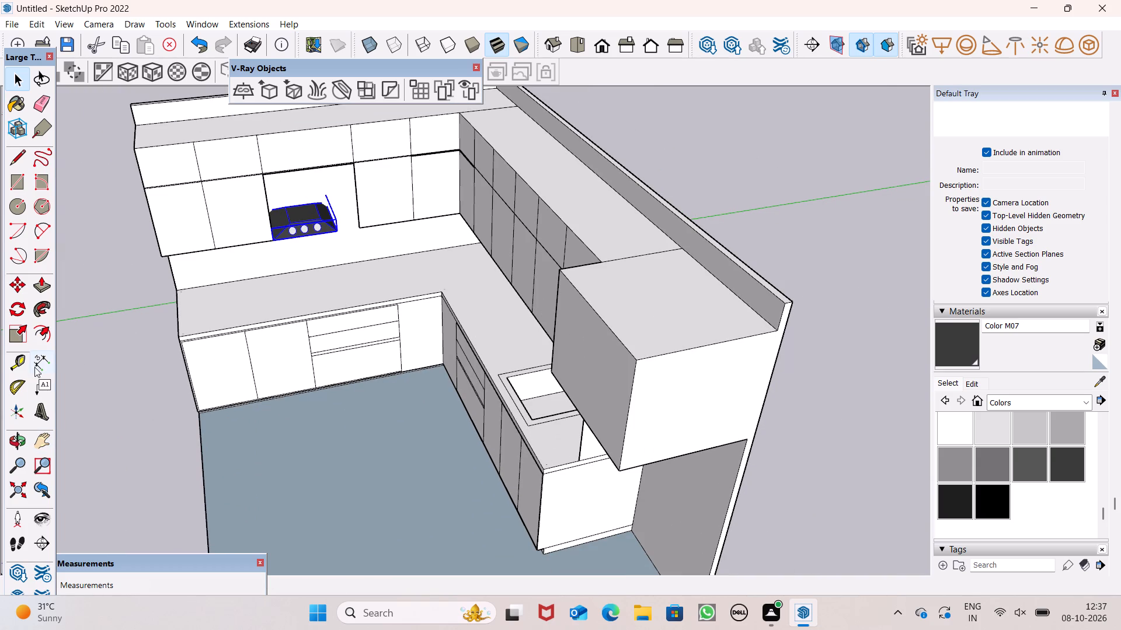
# Scale the hood along the red axis to about 0.95 from behind, pulling its back face in to the wall.
pyautogui.click(13, 337)
pyautogui.moveTo(241, 366); pyautogui.dragTo(986, 345, button='middle')
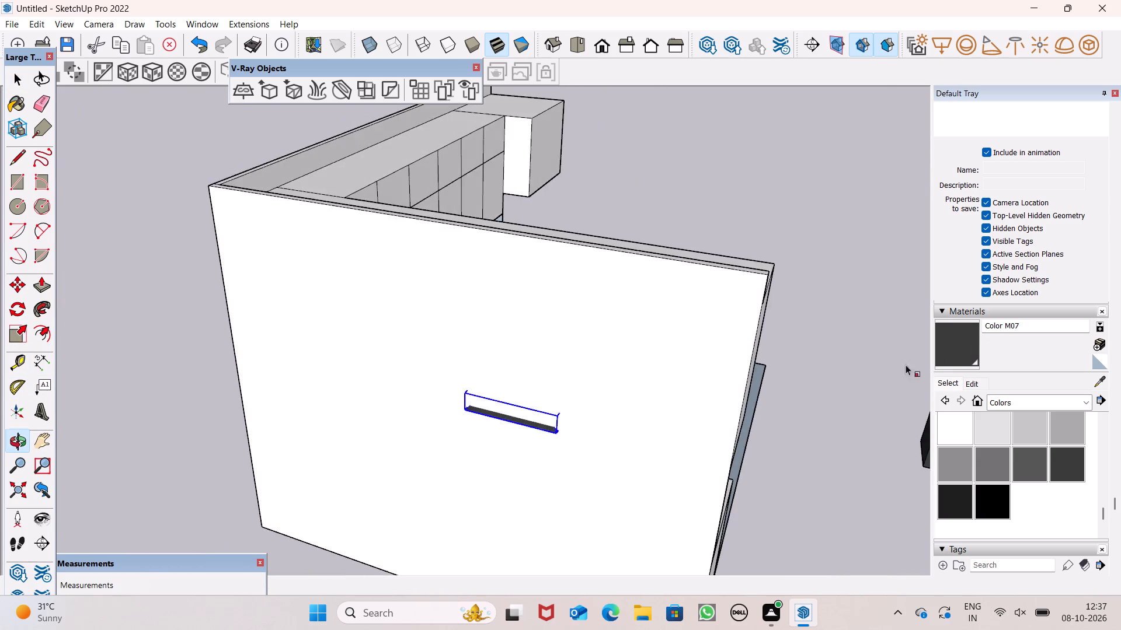
pyautogui.scroll(6, 699, 456)
pyautogui.moveTo(498, 416); pyautogui.dragTo(622, 385, button='middle')
pyautogui.scroll(2, 517, 366)
pyautogui.scroll(-1, 517, 362)
pyautogui.scroll(4, 517, 361)
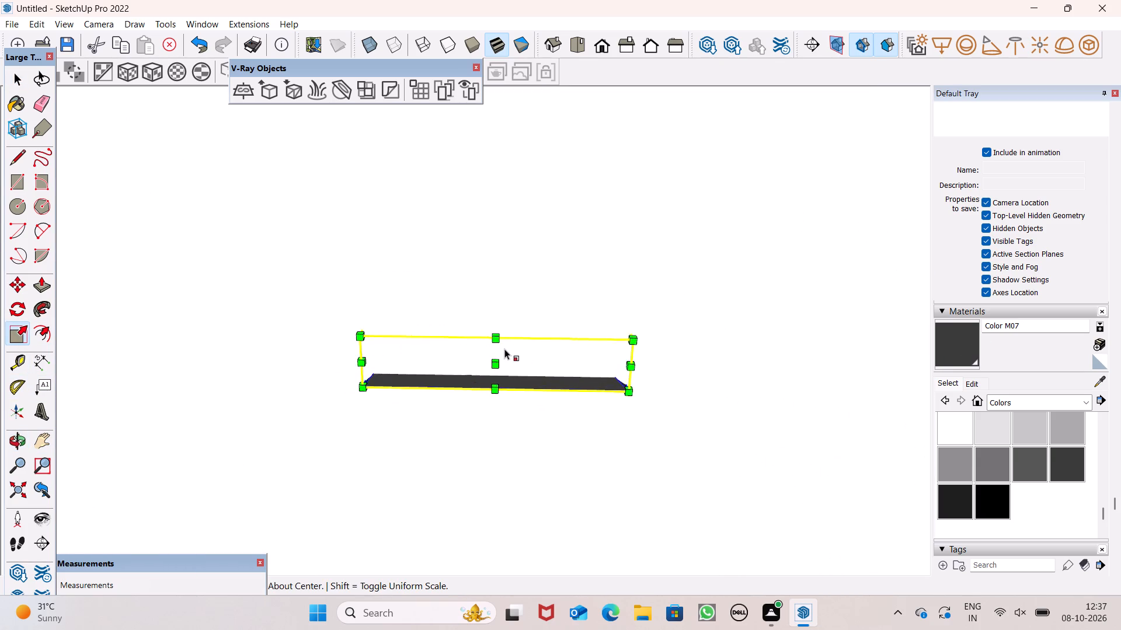
pyautogui.scroll(1, 504, 349)
pyautogui.scroll(-1, 503, 349)
pyautogui.scroll(9, 503, 349)
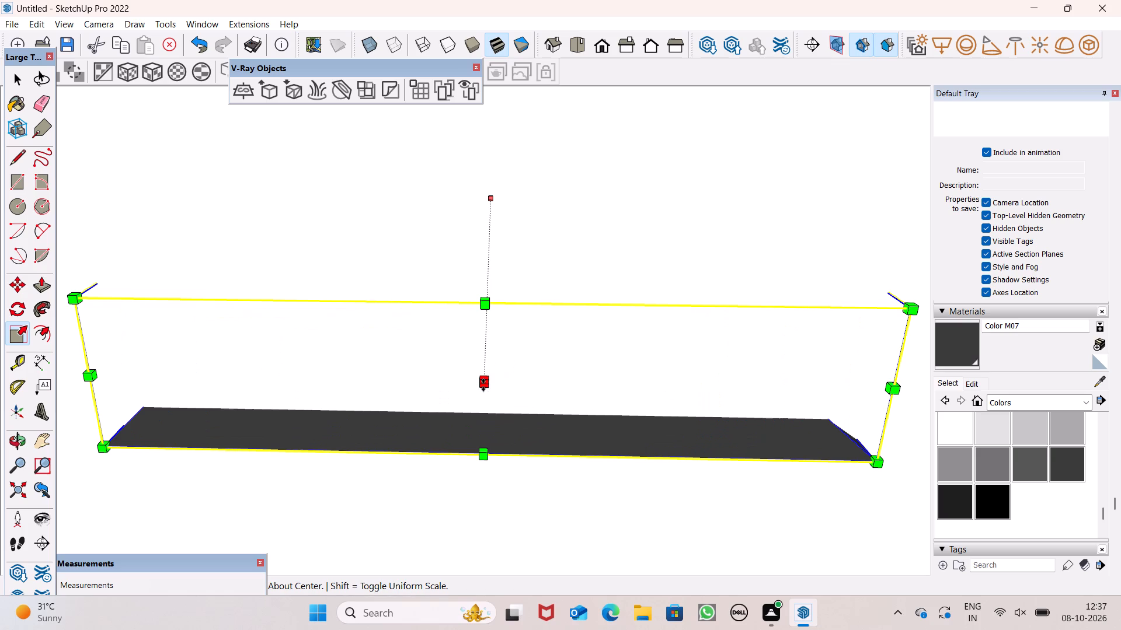
pyautogui.moveTo(483, 385); pyautogui.dragTo(487, 379)
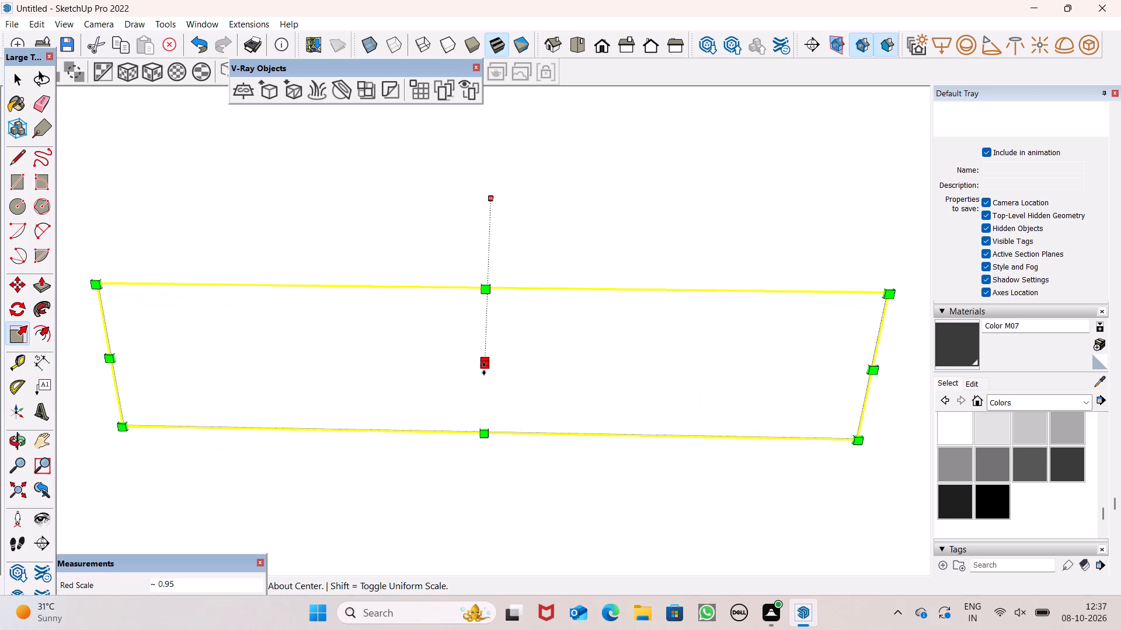
pyautogui.press('space')
pyautogui.scroll(-5, 480, 379)
pyautogui.scroll(5, 521, 374)
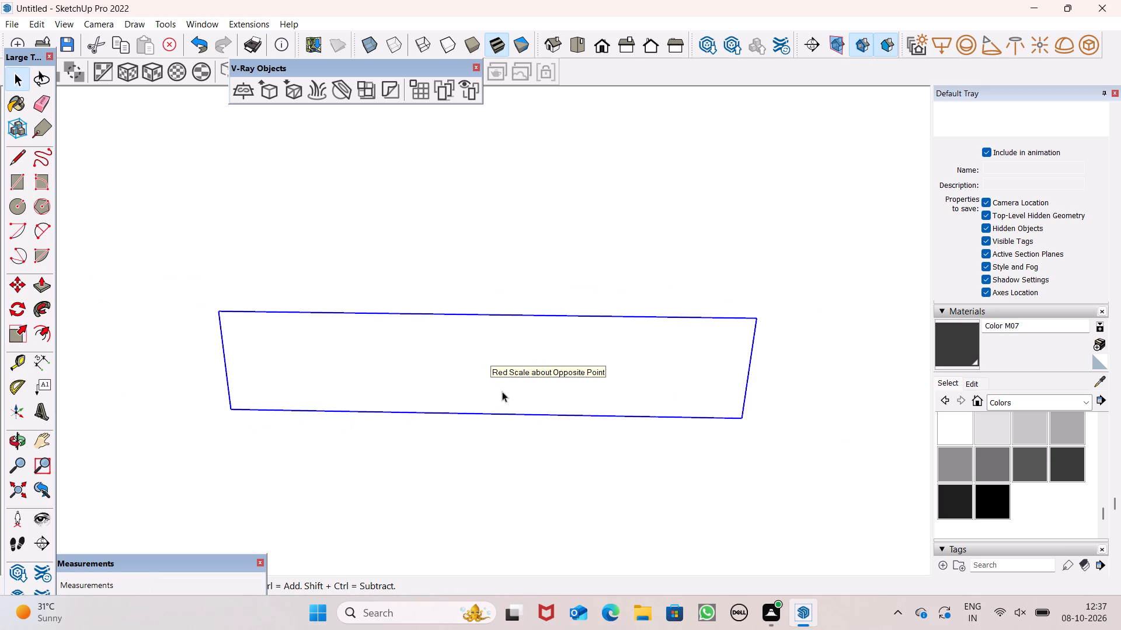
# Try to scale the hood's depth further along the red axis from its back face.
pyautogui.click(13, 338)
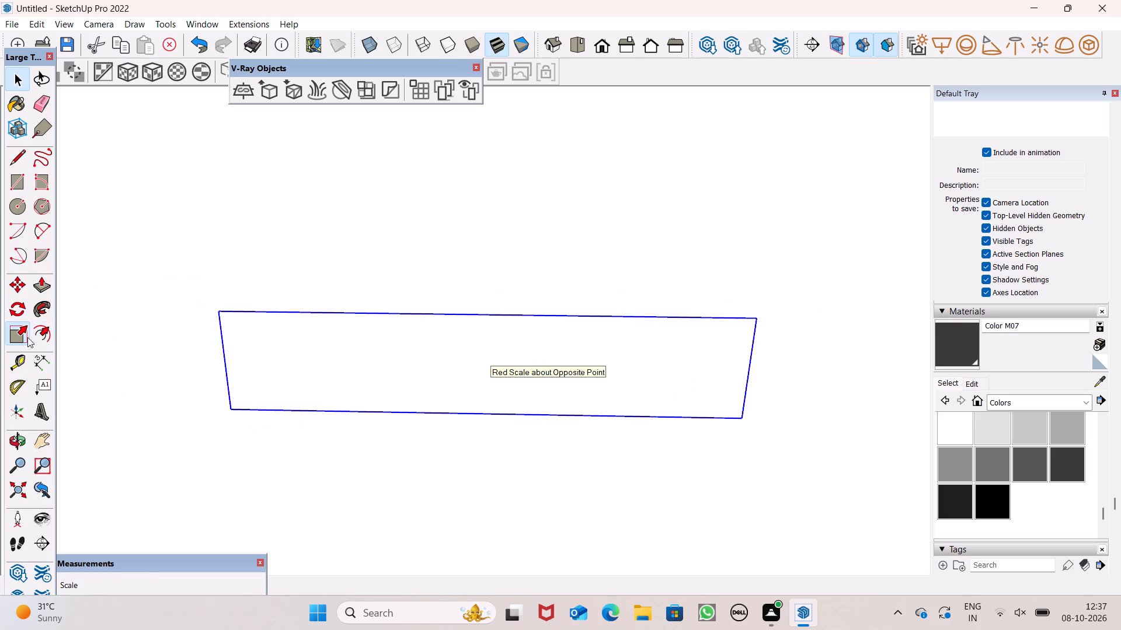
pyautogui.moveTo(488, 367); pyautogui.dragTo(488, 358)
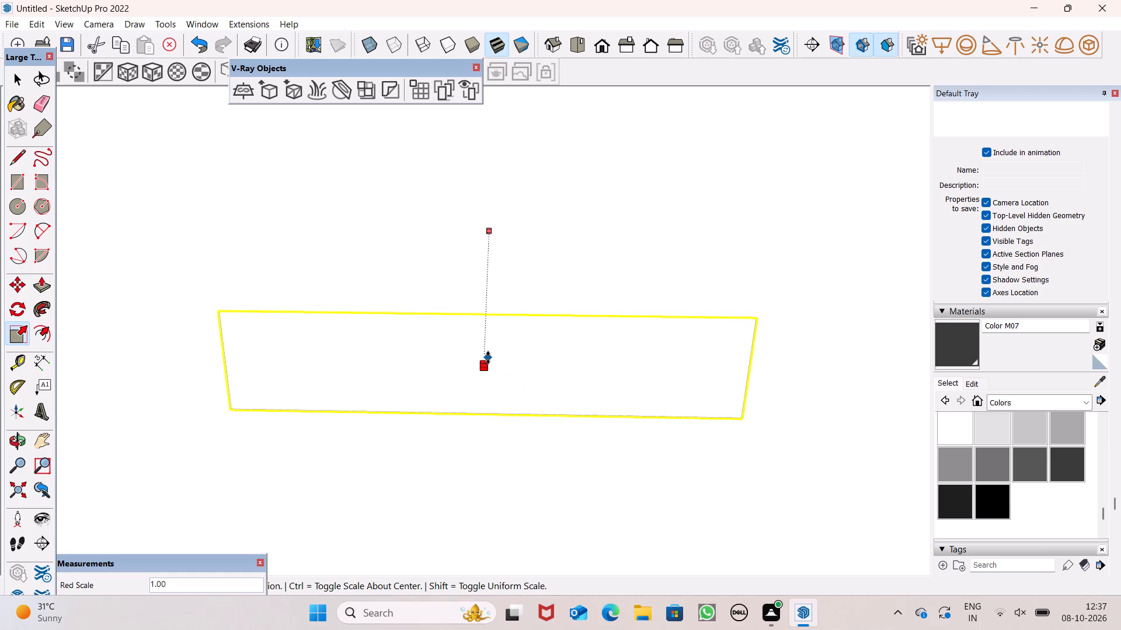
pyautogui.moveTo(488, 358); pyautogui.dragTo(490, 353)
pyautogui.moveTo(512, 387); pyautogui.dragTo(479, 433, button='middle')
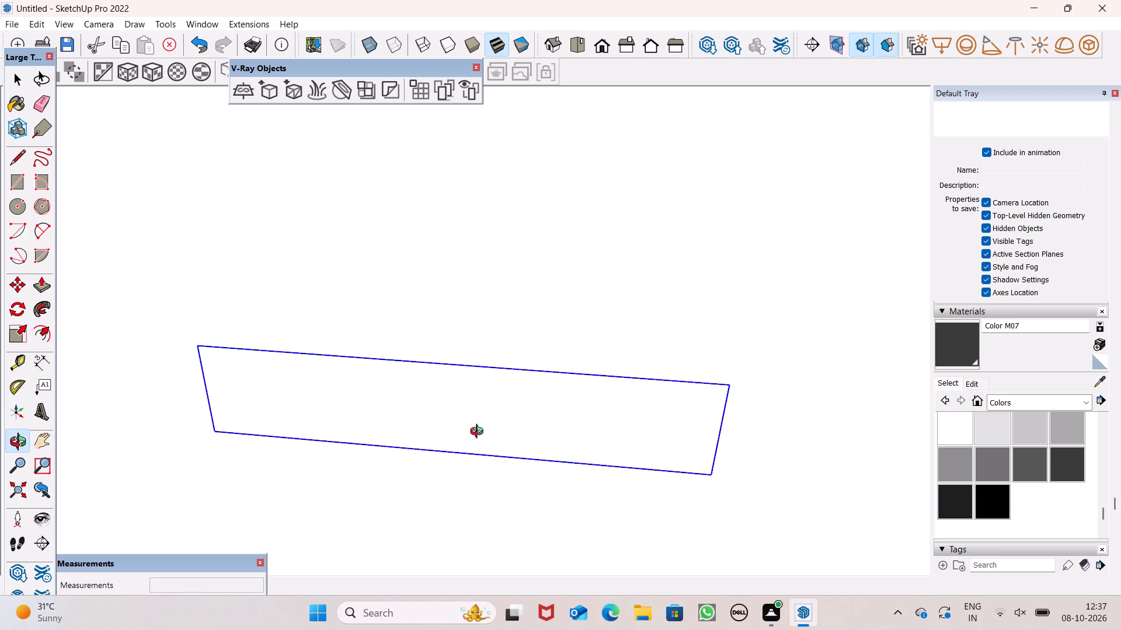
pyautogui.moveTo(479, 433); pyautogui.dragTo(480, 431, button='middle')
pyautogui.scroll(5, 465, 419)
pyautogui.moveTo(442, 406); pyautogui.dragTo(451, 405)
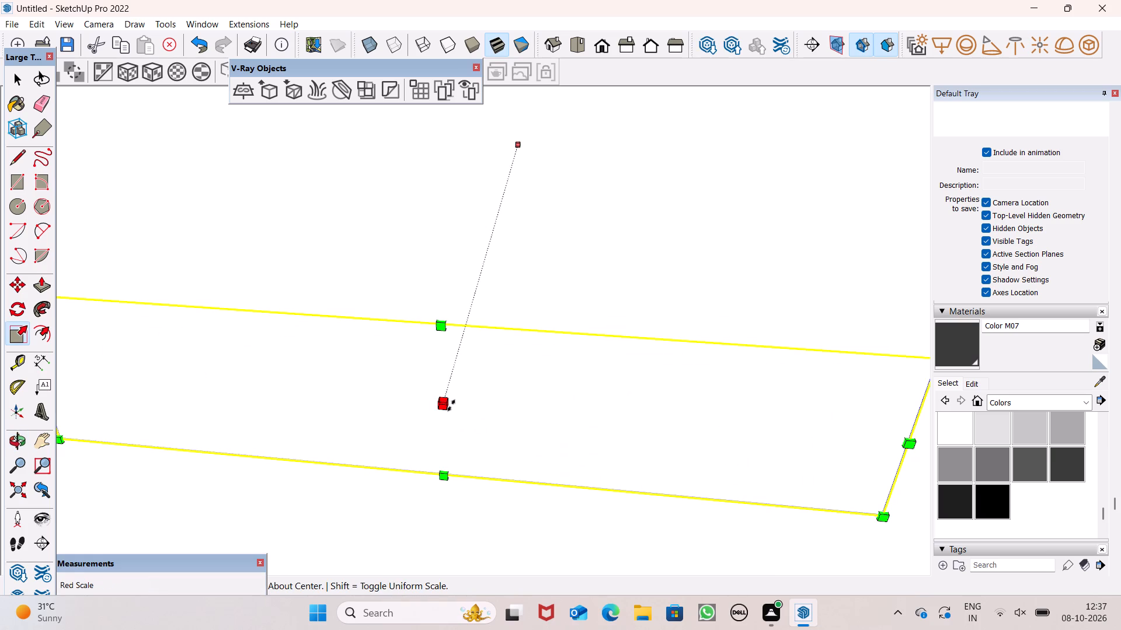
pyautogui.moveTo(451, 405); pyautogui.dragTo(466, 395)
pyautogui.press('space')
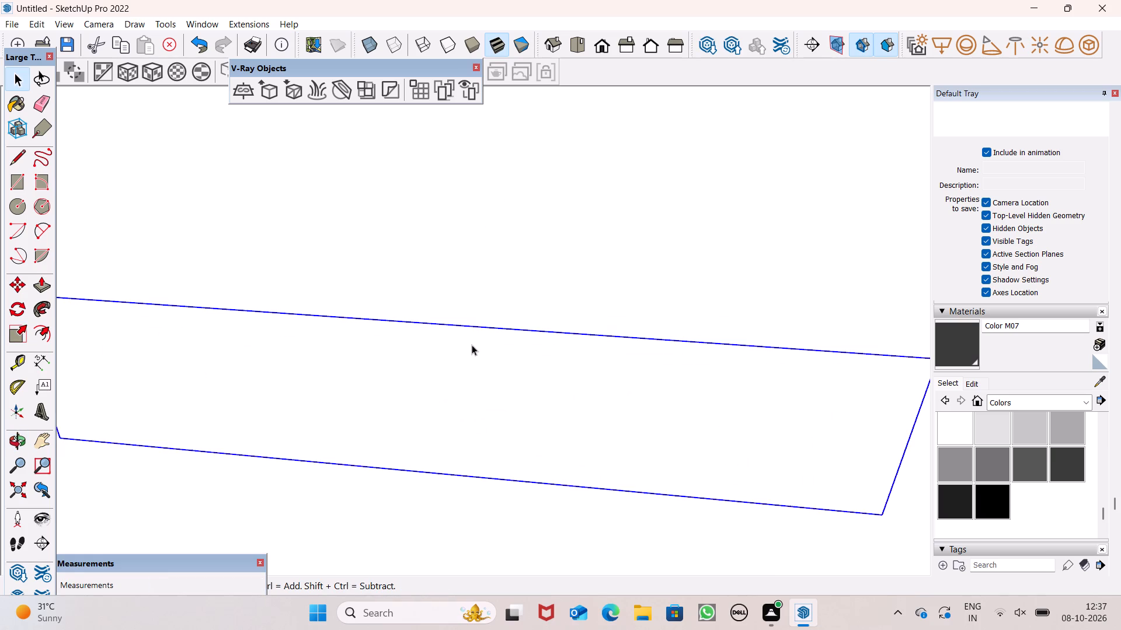
# Deselect the hood and examine how it fills the upper cabinet gap, from the whole kitchen and close up.
pyautogui.scroll(-14, 472, 347)
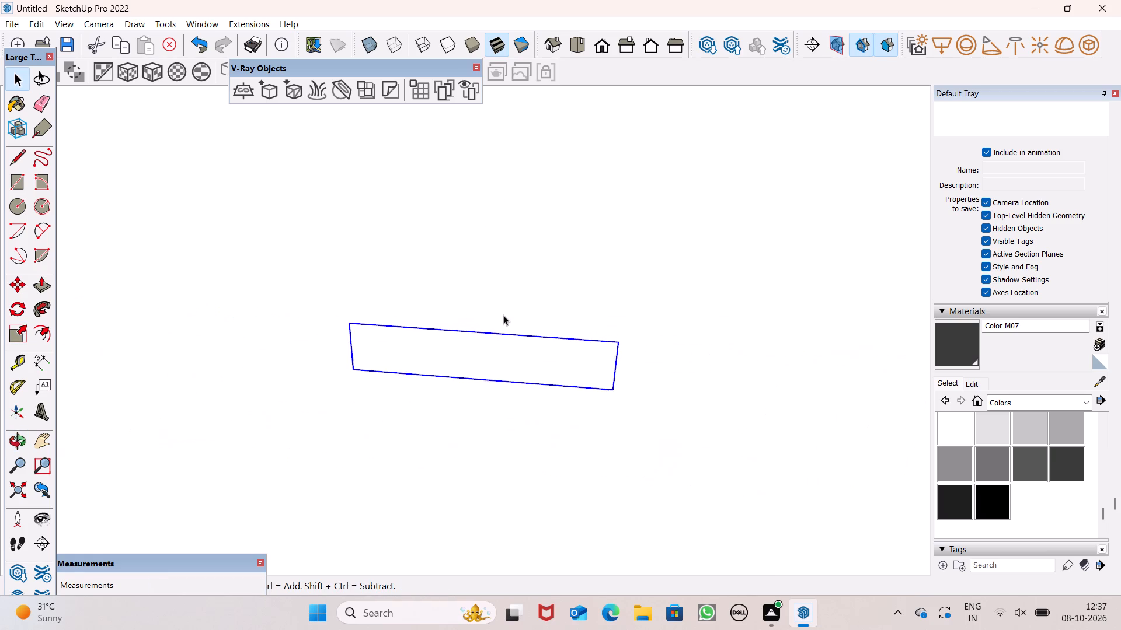
pyautogui.scroll(-13, 503, 319)
pyautogui.click(744, 412)
pyautogui.moveTo(733, 411); pyautogui.dragTo(46, 363, button='middle')
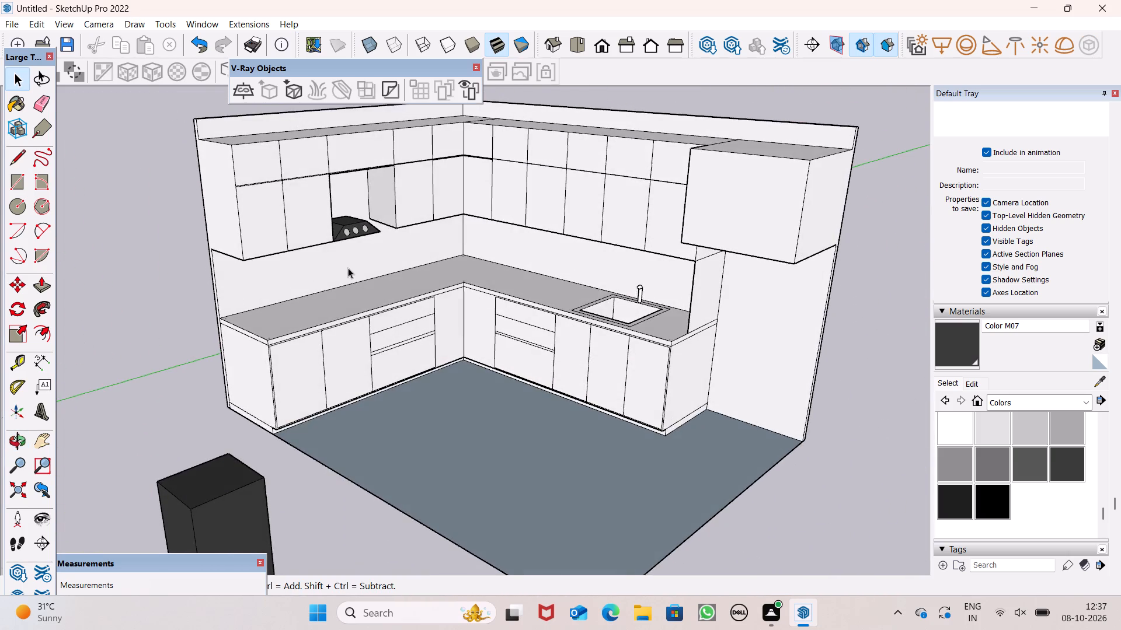
pyautogui.scroll(6, 353, 267)
pyautogui.moveTo(436, 226); pyautogui.dragTo(249, 269, button='middle')
pyautogui.scroll(2, 478, 159)
pyautogui.scroll(-1, 478, 159)
pyautogui.scroll(2, 478, 158)
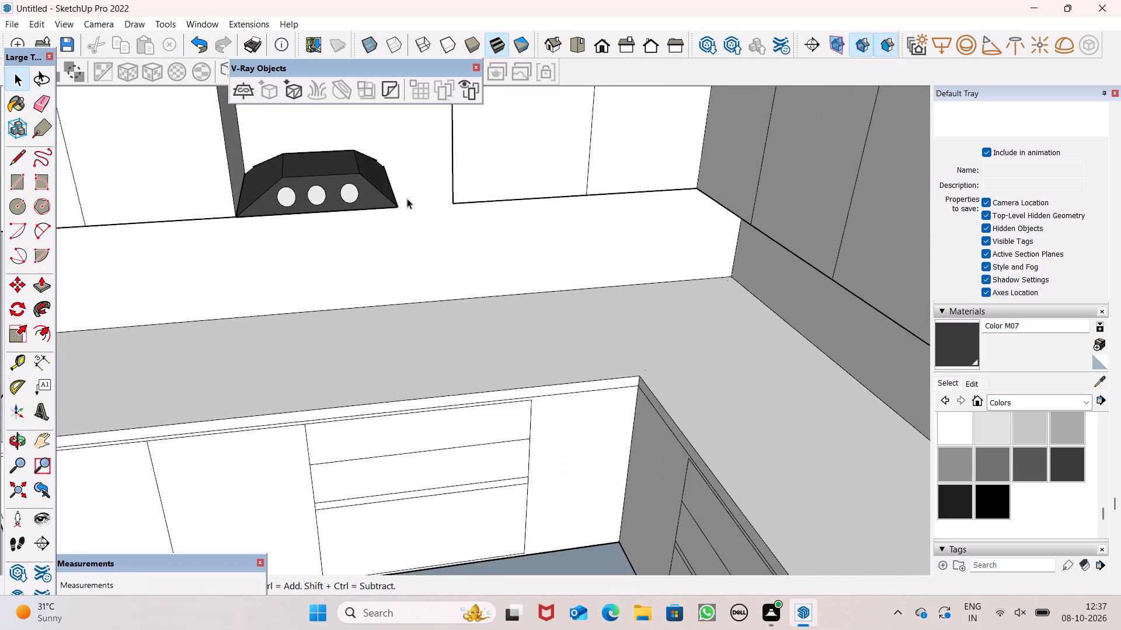
pyautogui.scroll(6, 405, 199)
# Scale the hood along the green axis, widening it until its free side meets the upper cabinet nearer the room corner.
pyautogui.click(363, 205)
pyautogui.scroll(-5, 483, 199)
pyautogui.moveTo(535, 232); pyautogui.dragTo(465, 265, button='middle')
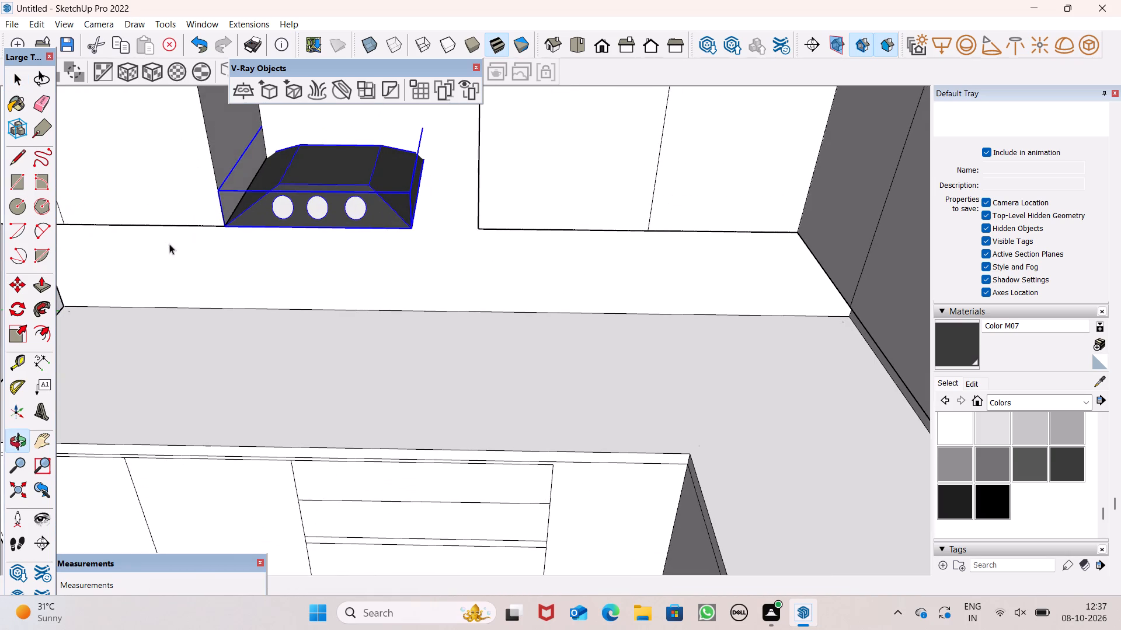
pyautogui.click(13, 337)
pyautogui.scroll(6, 452, 162)
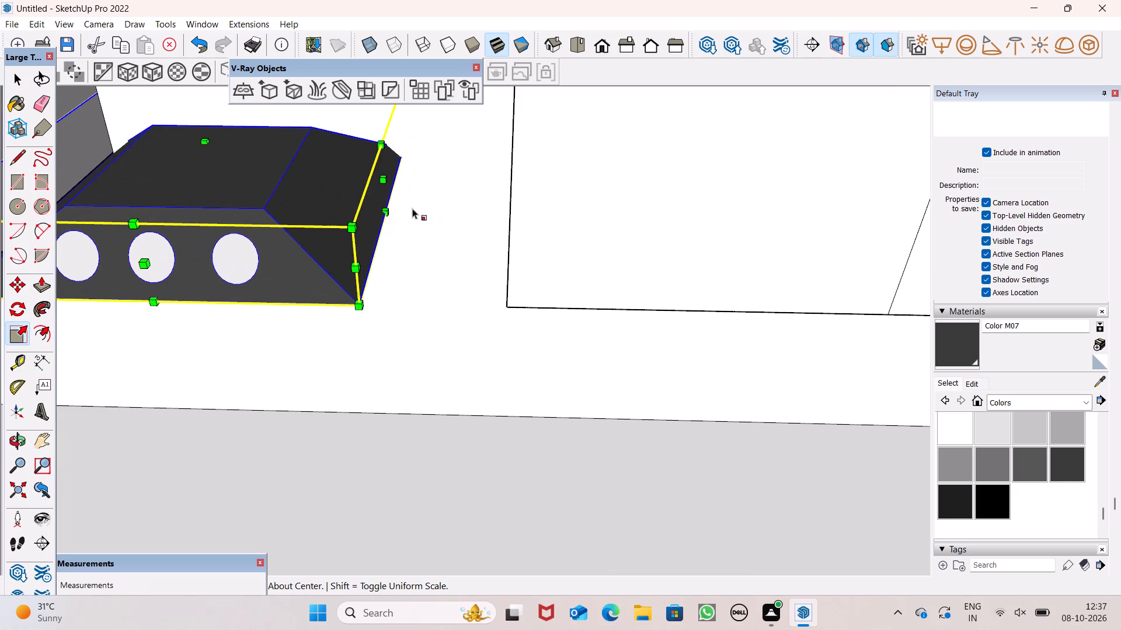
pyautogui.moveTo(386, 180); pyautogui.dragTo(456, 185)
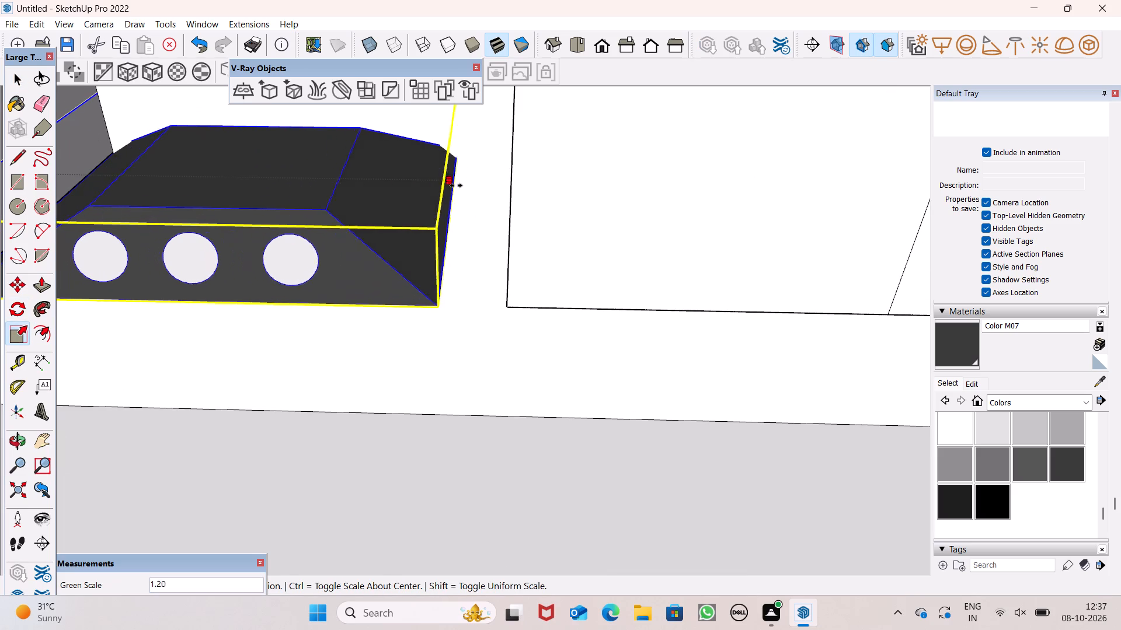
pyautogui.moveTo(456, 185); pyautogui.dragTo(507, 195)
pyautogui.scroll(-9, 471, 261)
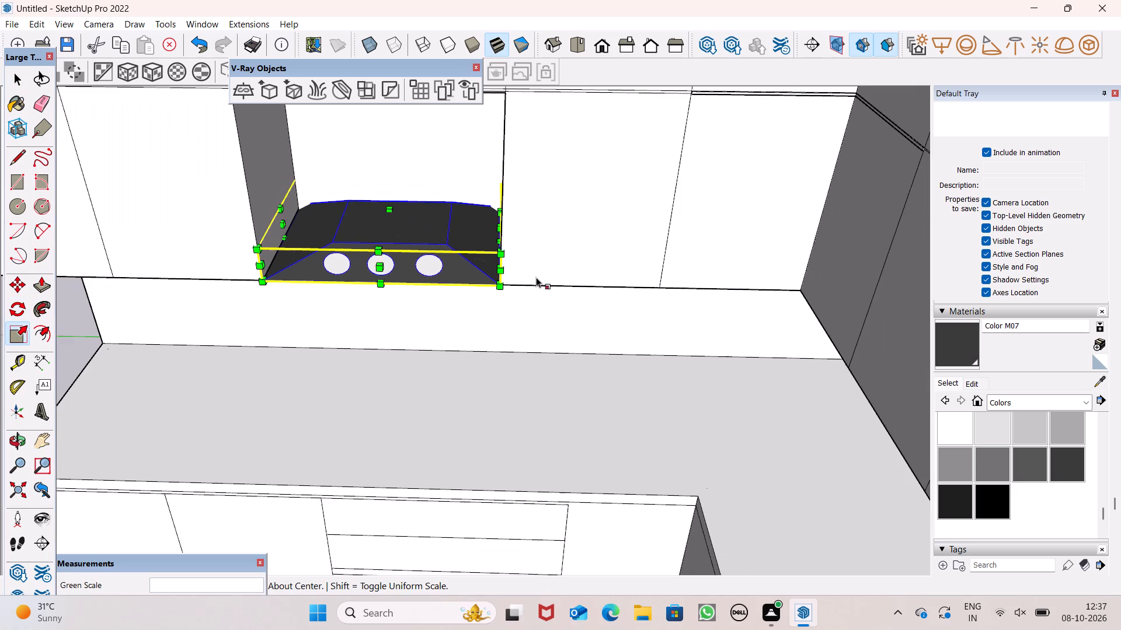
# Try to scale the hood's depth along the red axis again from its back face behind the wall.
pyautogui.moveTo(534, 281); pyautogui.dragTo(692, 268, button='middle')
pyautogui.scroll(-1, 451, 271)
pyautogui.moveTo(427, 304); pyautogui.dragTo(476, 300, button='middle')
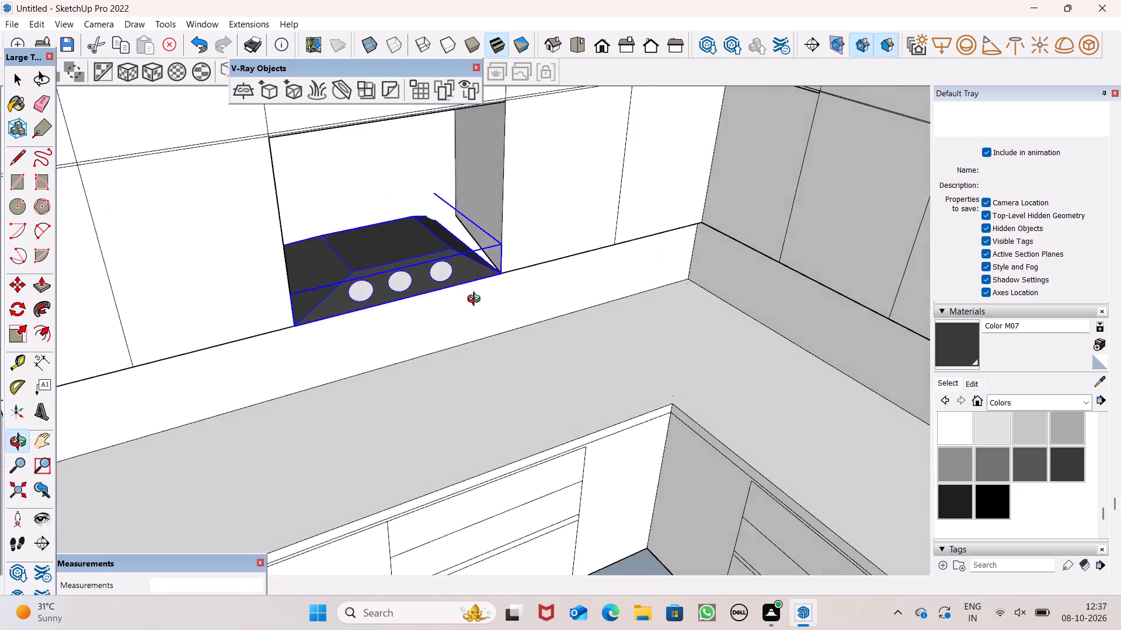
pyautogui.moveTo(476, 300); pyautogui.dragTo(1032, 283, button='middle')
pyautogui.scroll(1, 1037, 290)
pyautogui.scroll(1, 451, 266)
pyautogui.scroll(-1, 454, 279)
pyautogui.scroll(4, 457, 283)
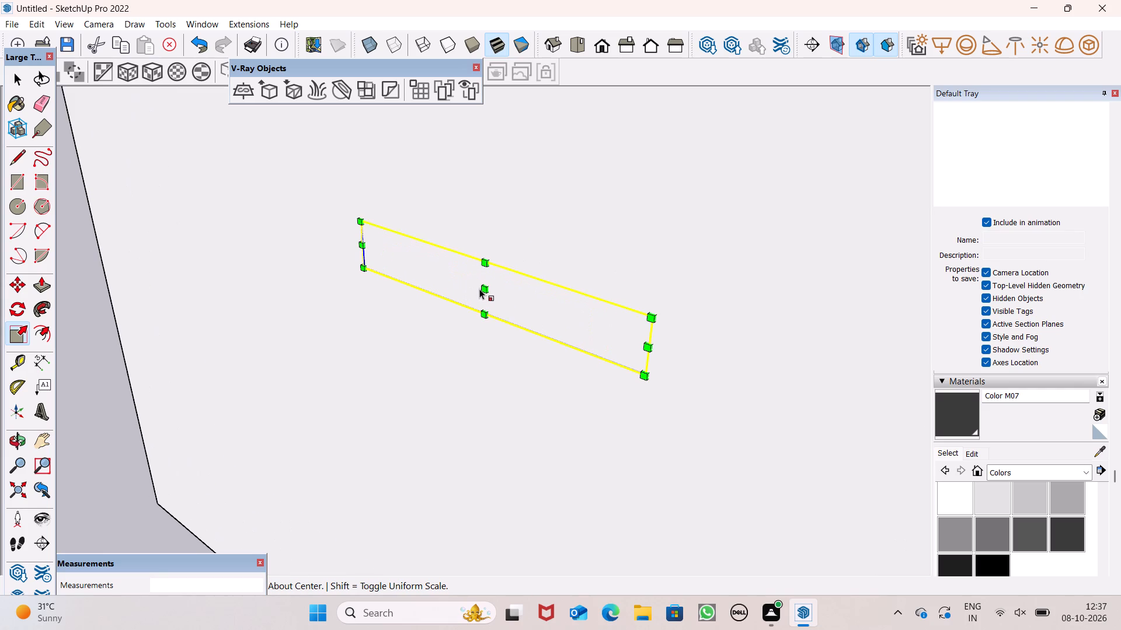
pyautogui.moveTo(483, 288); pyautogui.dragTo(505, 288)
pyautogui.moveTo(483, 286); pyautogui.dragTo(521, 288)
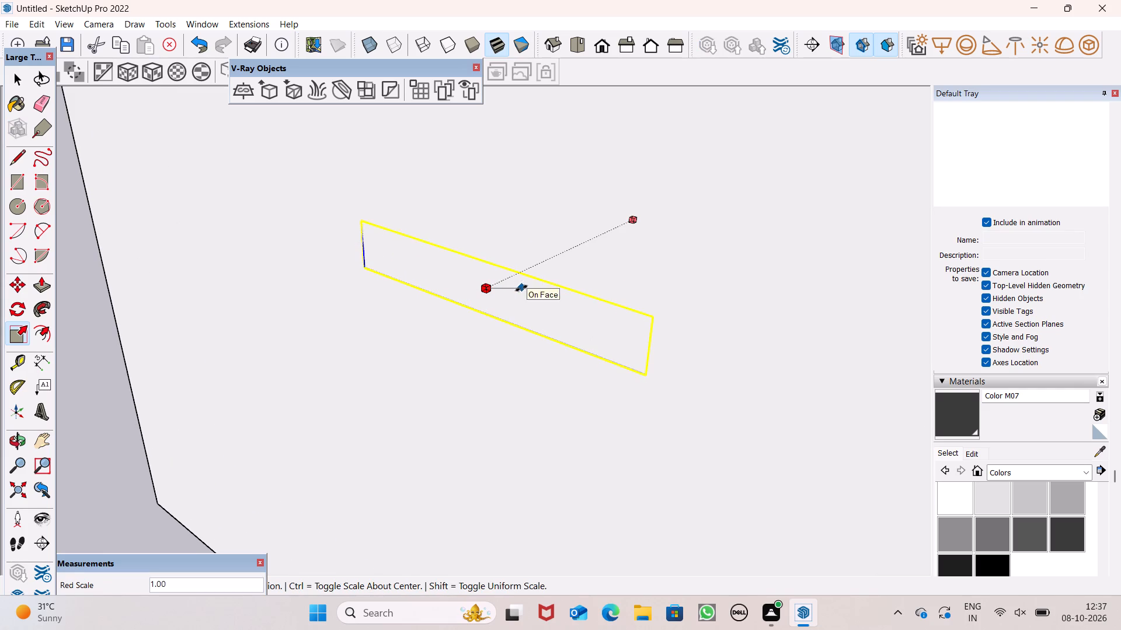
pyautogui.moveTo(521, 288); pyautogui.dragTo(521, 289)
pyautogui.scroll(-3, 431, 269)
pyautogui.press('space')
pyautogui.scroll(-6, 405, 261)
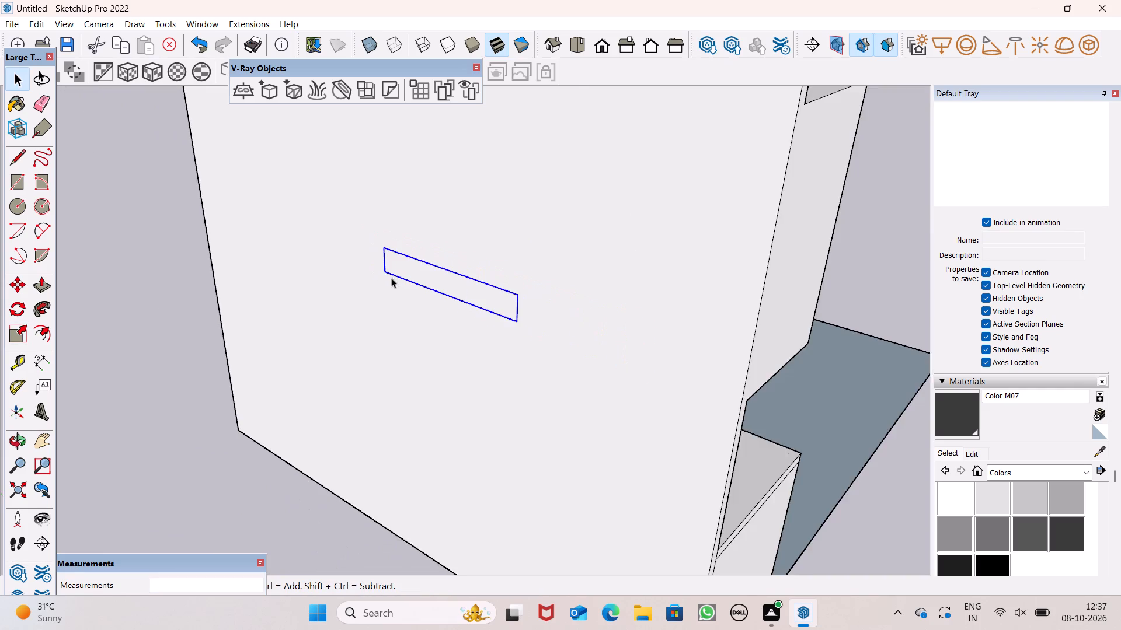
# Examine how the hood sits in the upper cabinet gap as part of the whole kitchen.
pyautogui.scroll(-2, 388, 268)
pyautogui.moveTo(490, 321); pyautogui.dragTo(0, 233, button='middle')
pyautogui.scroll(1, 0, 237)
pyautogui.scroll(1, 352, 131)
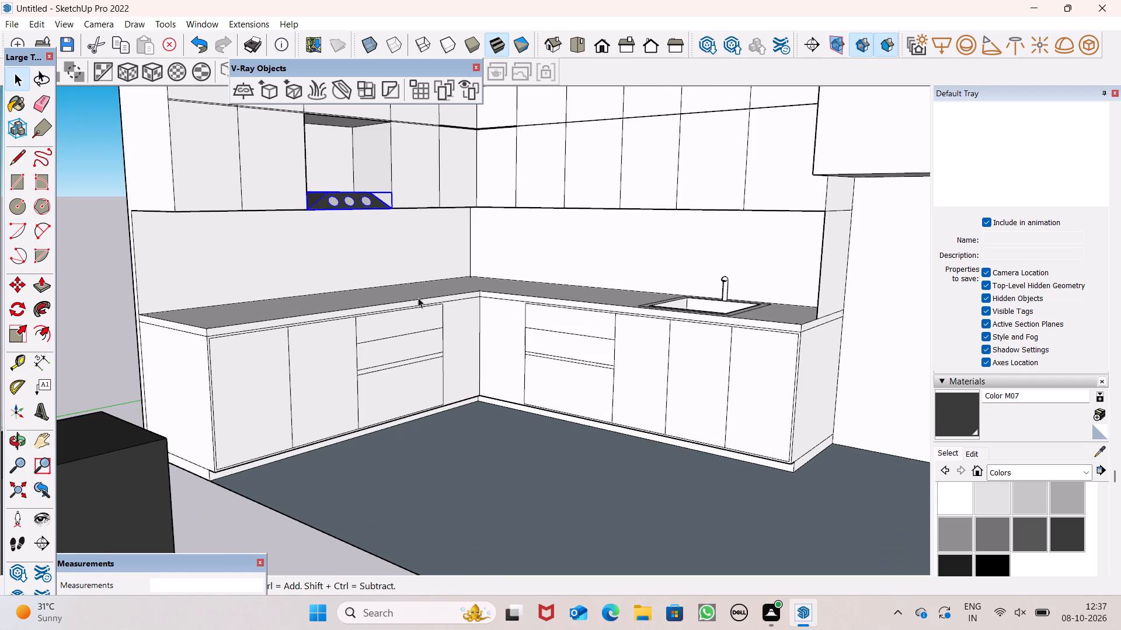
pyautogui.scroll(1, 422, 302)
pyautogui.scroll(-7, 469, 227)
pyautogui.scroll(-2, 448, 323)
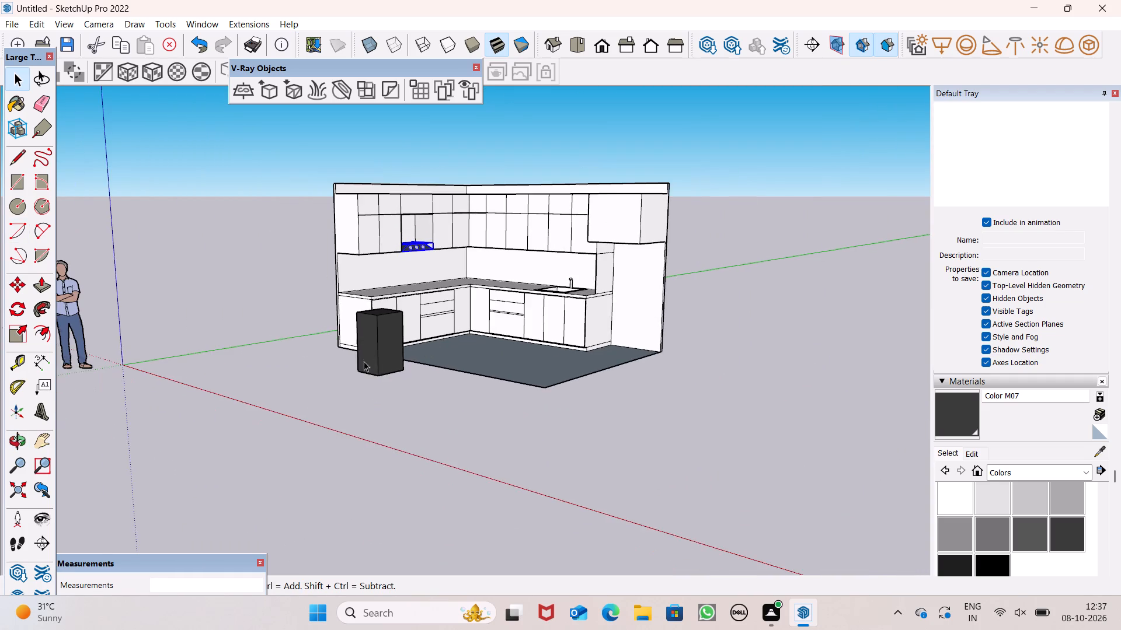
pyautogui.moveTo(257, 345); pyautogui.dragTo(248, 330, button='middle')
pyautogui.scroll(1, 248, 332)
pyautogui.moveTo(435, 353); pyautogui.dragTo(335, 359, button='middle')
pyautogui.scroll(1, 335, 358)
pyautogui.scroll(4, 458, 226)
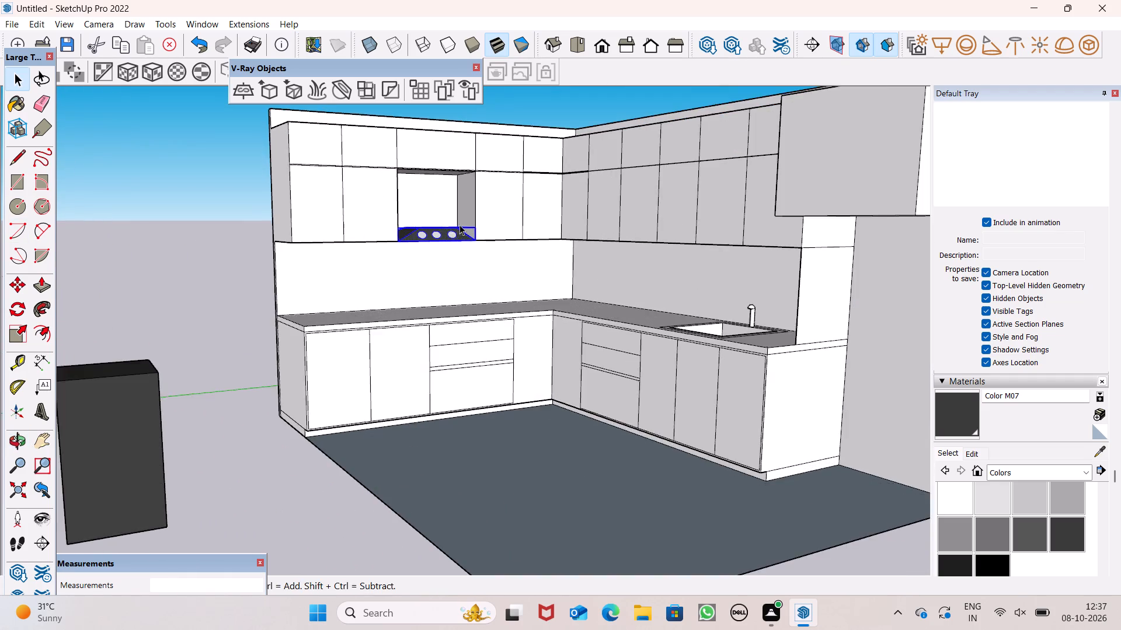
# Scale the hood along the blue axis to 1.38 from its underside, extending it downward below the upper cabinets.
pyautogui.scroll(3, 459, 225)
pyautogui.moveTo(467, 236); pyautogui.dragTo(415, 141, button='middle')
pyautogui.scroll(1, 415, 143)
pyautogui.scroll(1, 442, 237)
pyautogui.scroll(-1, 444, 248)
pyautogui.scroll(4, 445, 251)
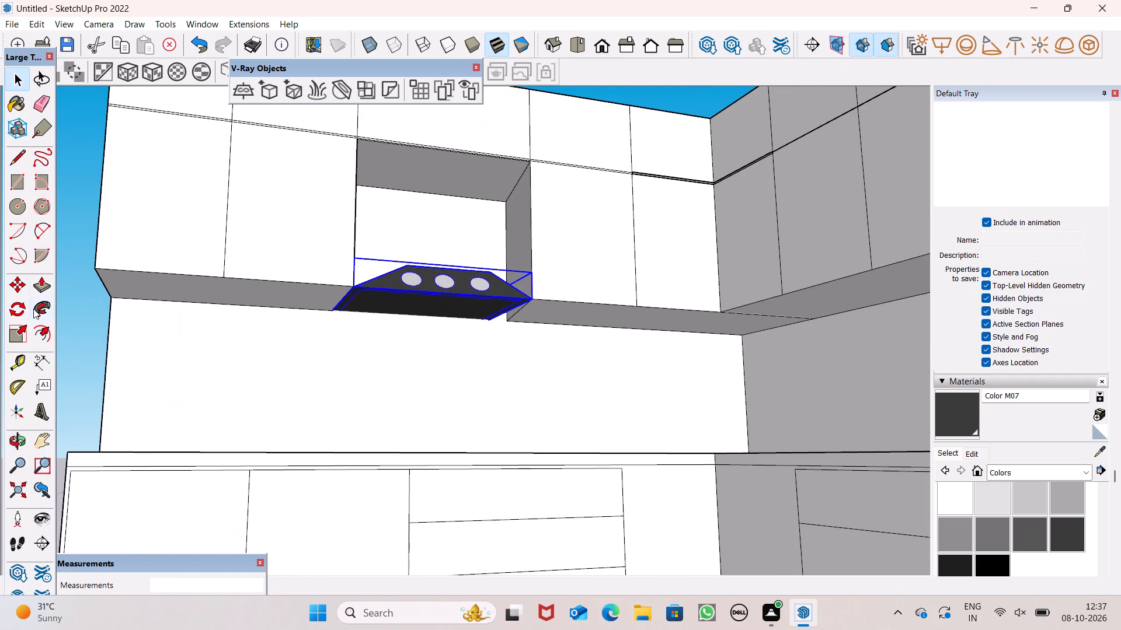
pyautogui.click(23, 337)
pyautogui.scroll(4, 436, 322)
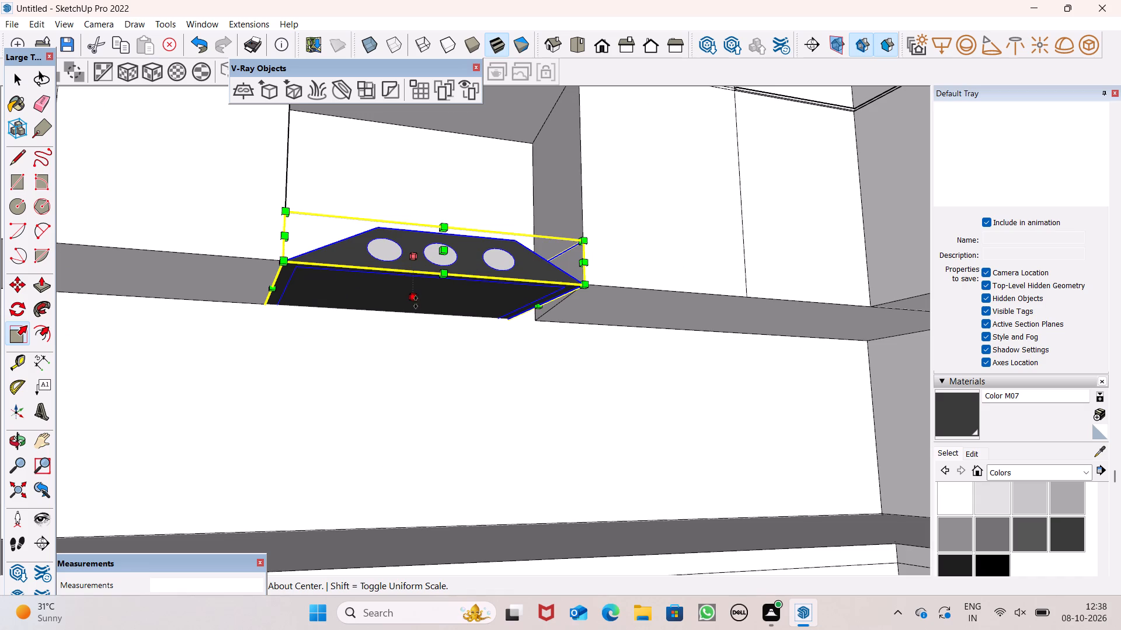
pyautogui.moveTo(414, 300); pyautogui.dragTo(413, 313)
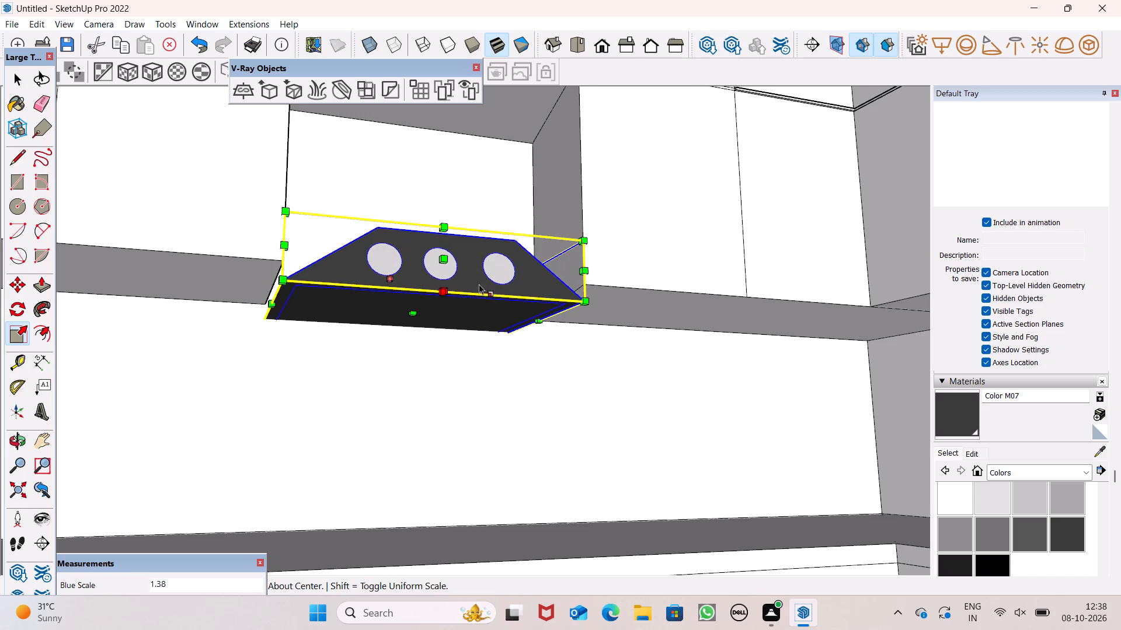
pyautogui.moveTo(481, 281); pyautogui.dragTo(551, 303, button='middle')
pyautogui.press('space')
# Move the hood by its lower front corner about 4' 2 3/16" out of the gap, placing it over the counter.
pyautogui.scroll(-1, 503, 283)
pyautogui.scroll(1, 634, 352)
pyautogui.moveTo(634, 353); pyautogui.dragTo(509, 397, button='middle')
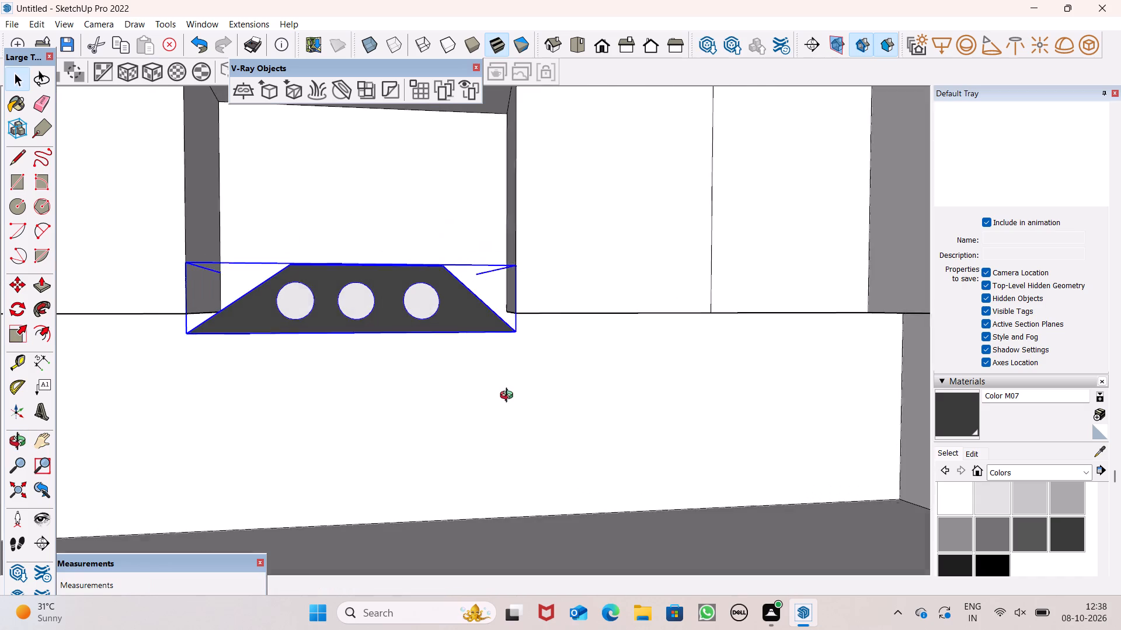
pyautogui.moveTo(509, 397); pyautogui.dragTo(508, 397, button='middle')
pyautogui.press('m')
pyautogui.press('Return')
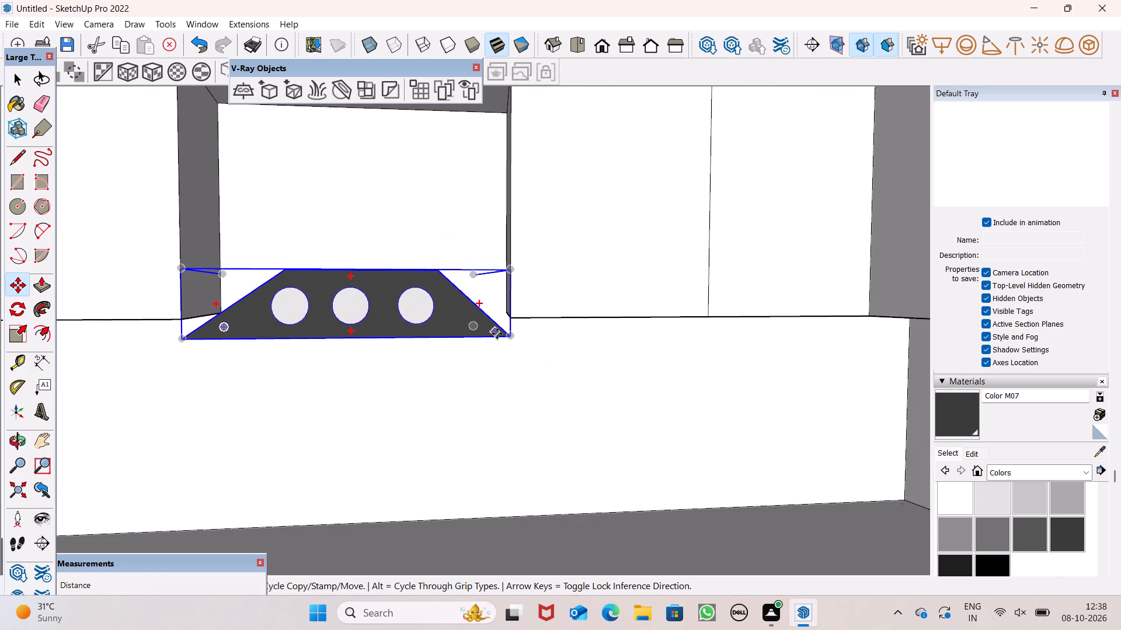
pyautogui.moveTo(509, 337); pyautogui.dragTo(517, 349)
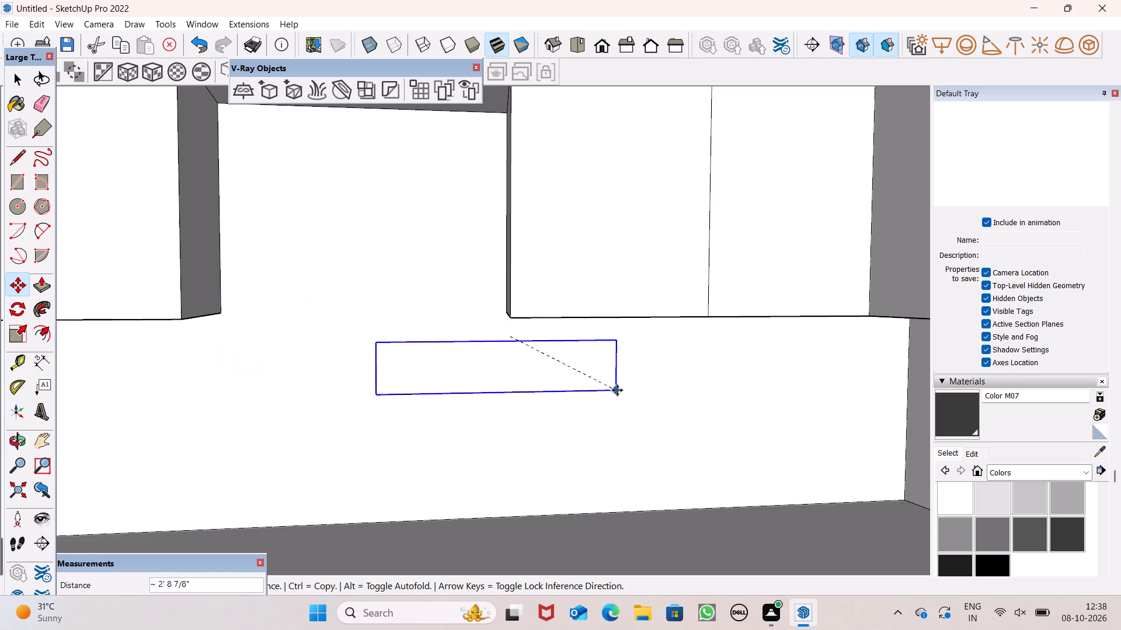
pyautogui.scroll(-4, 530, 344)
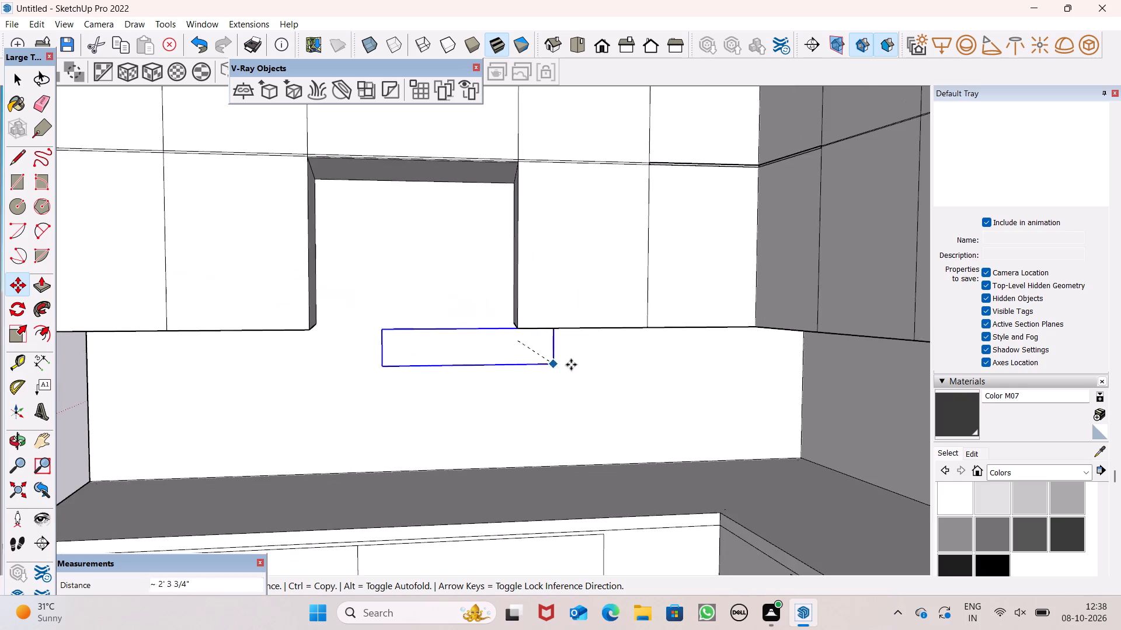
pyautogui.moveTo(586, 371); pyautogui.dragTo(853, 452, button='middle')
pyautogui.click(708, 444)
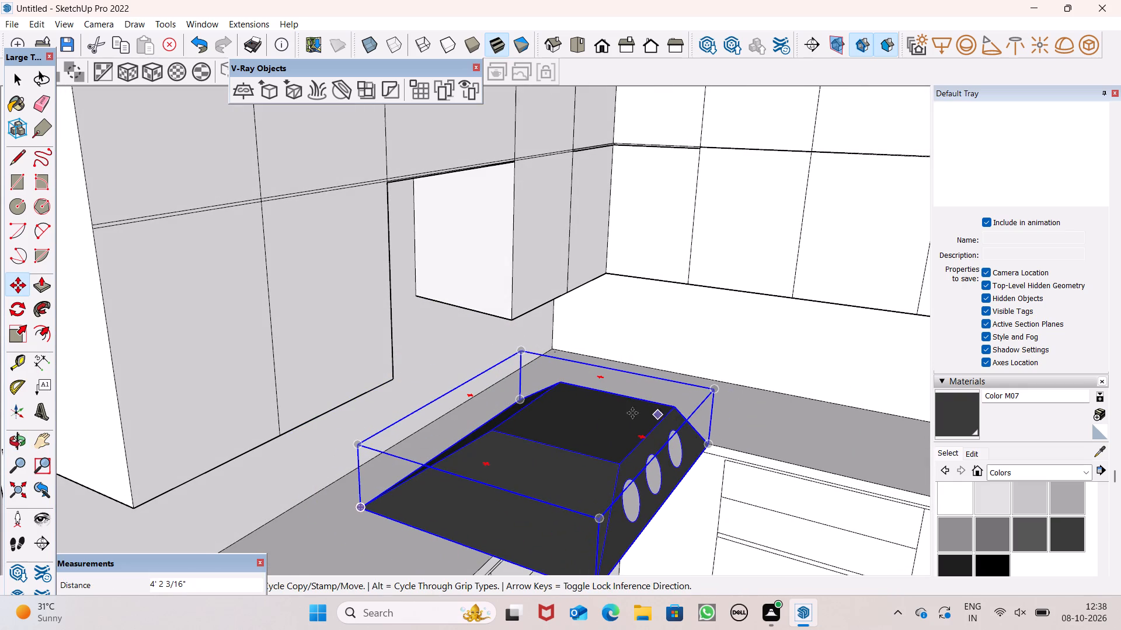
# Move the hood by its lower front corner about 4' back up into the upper cabinet gap.
pyautogui.press('space')
pyautogui.scroll(-3, 586, 377)
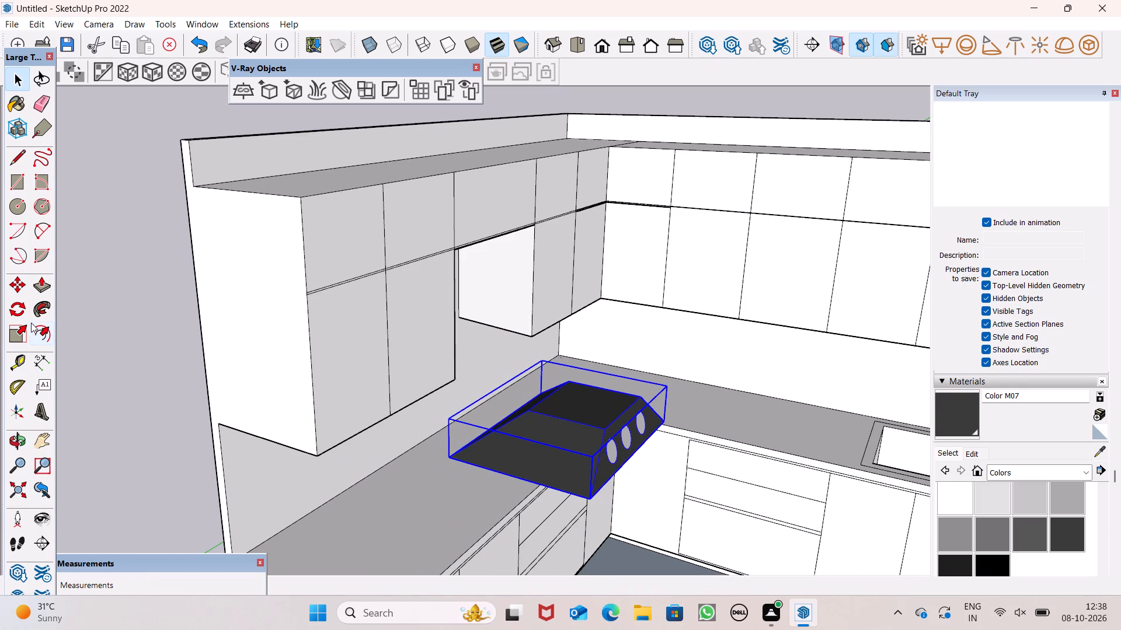
pyautogui.press('n')
pyautogui.press('BackSpace')
pyautogui.press('m')
pyautogui.press('Return')
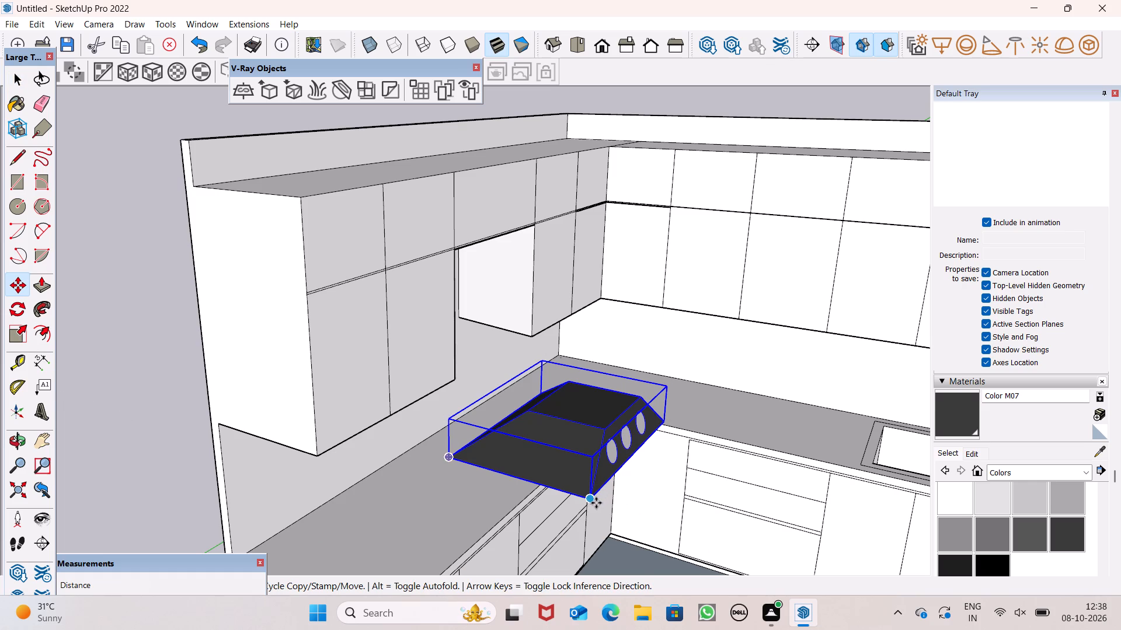
pyautogui.moveTo(596, 497); pyautogui.dragTo(468, 388)
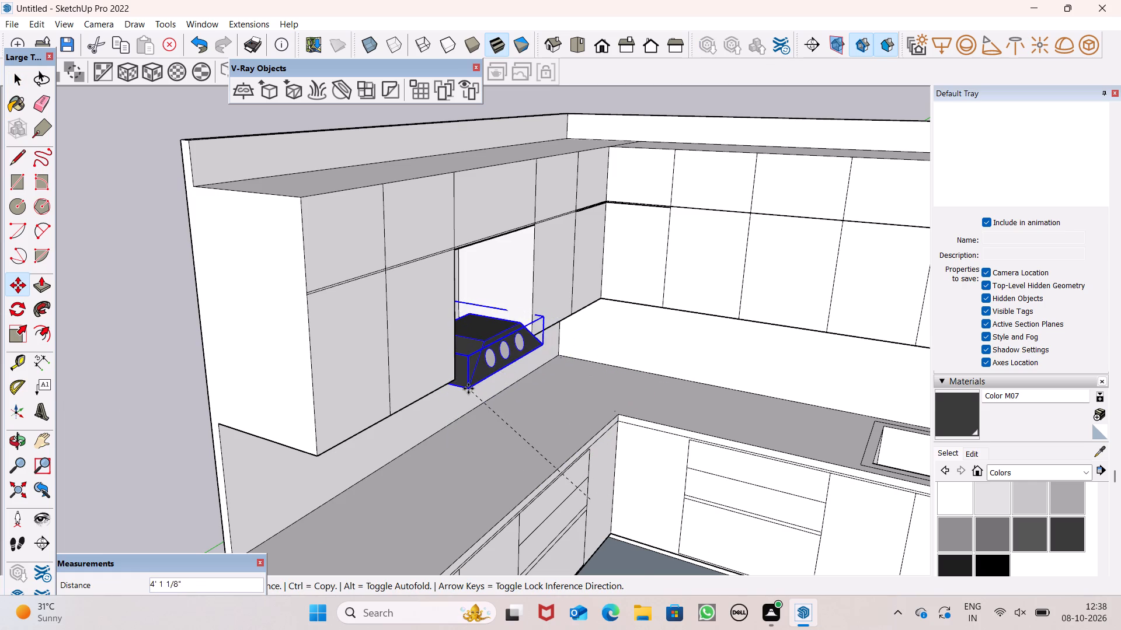
pyautogui.moveTo(468, 388); pyautogui.dragTo(488, 395)
# Nudge the hood by its upper back corner to line it up with the upper cabinet nearer the room corner.
pyautogui.moveTo(563, 425); pyautogui.dragTo(790, 363, button='middle')
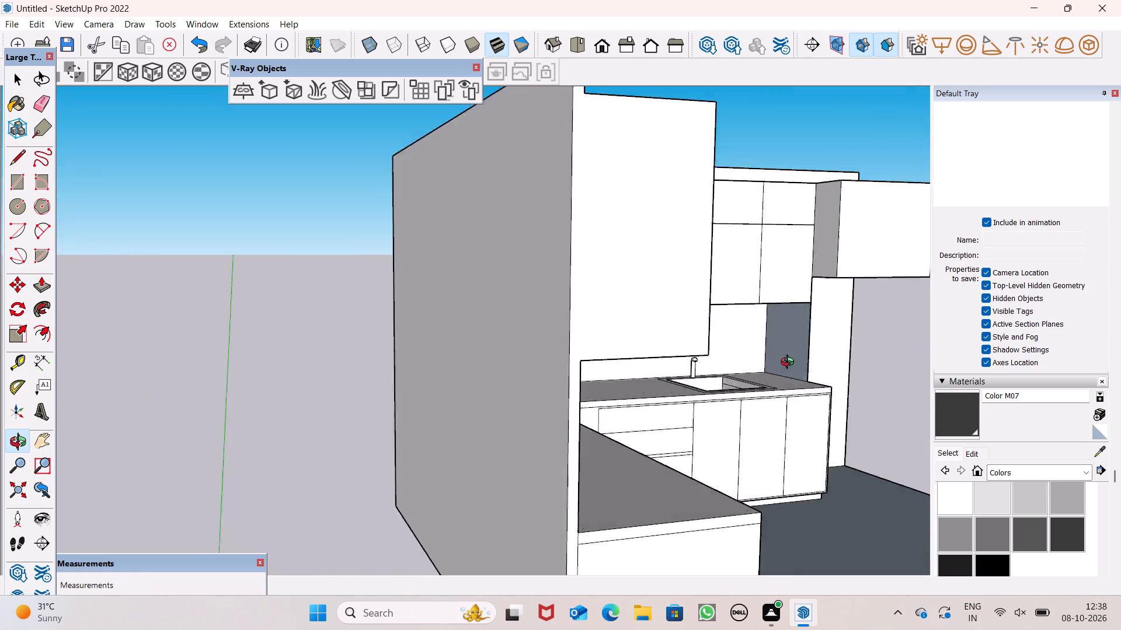
pyautogui.moveTo(790, 363); pyautogui.dragTo(329, 502, button='middle')
pyautogui.scroll(6, 538, 297)
pyautogui.scroll(4, 485, 317)
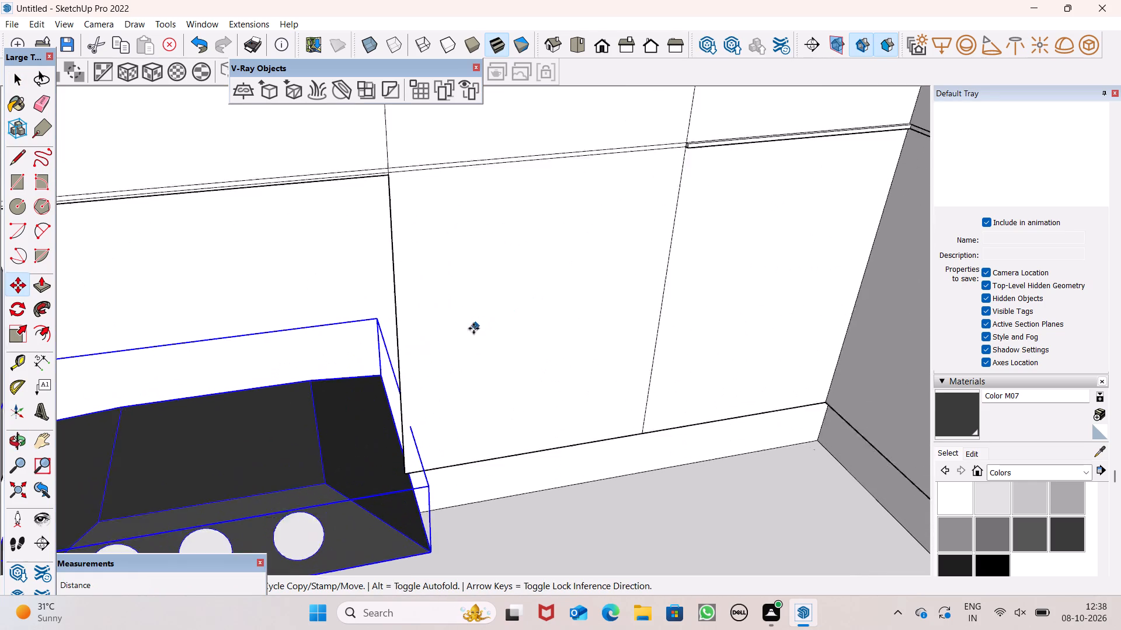
pyautogui.scroll(2, 474, 328)
pyautogui.moveTo(361, 320); pyautogui.dragTo(370, 293)
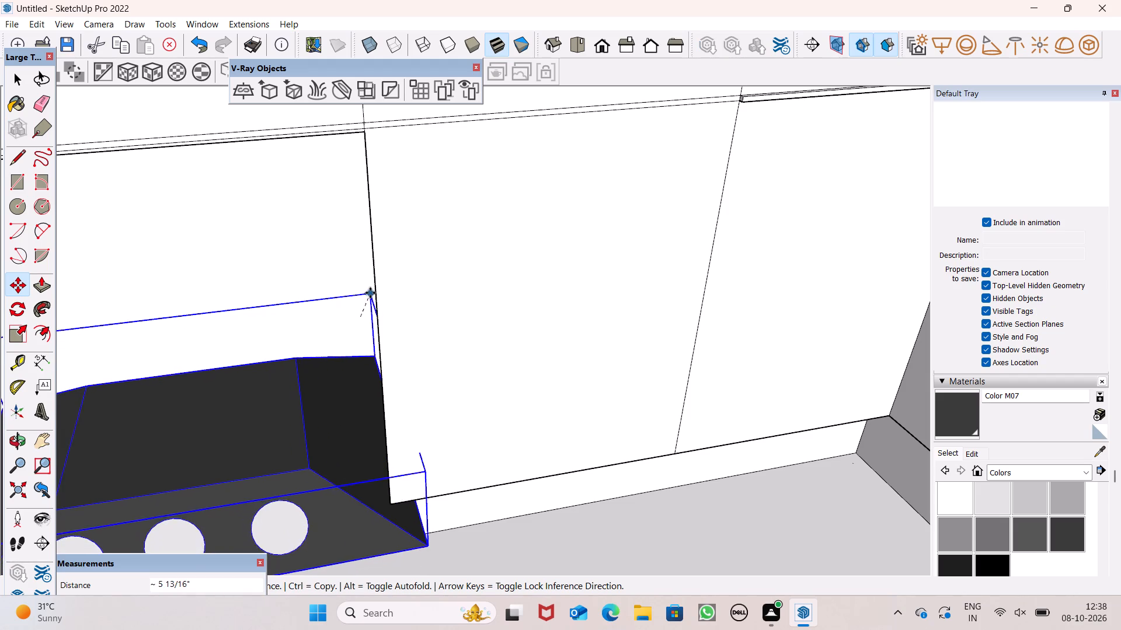
pyautogui.moveTo(370, 293); pyautogui.dragTo(361, 301)
# Move the hood by its sloping side edge about 3 3/4" up into the gap, near the bottom edge of the upper cabinets.
pyautogui.moveTo(438, 394); pyautogui.dragTo(440, 360, button='middle')
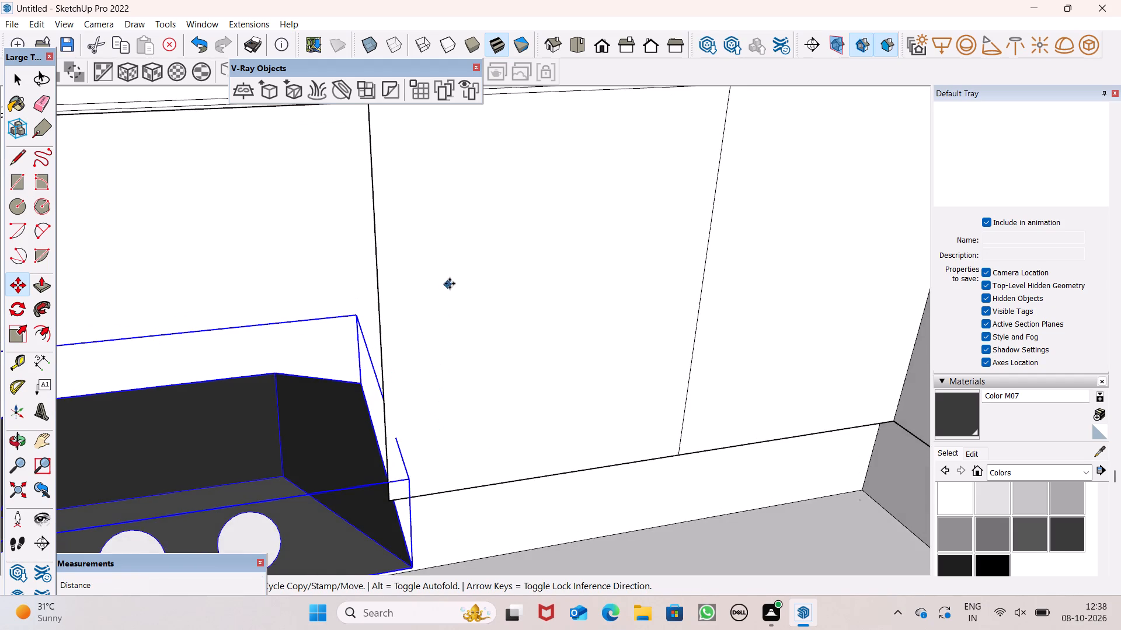
pyautogui.scroll(-2, 480, 310)
pyautogui.scroll(-8, 582, 303)
pyautogui.moveTo(547, 373); pyautogui.dragTo(476, 386, button='middle')
pyautogui.scroll(9, 327, 353)
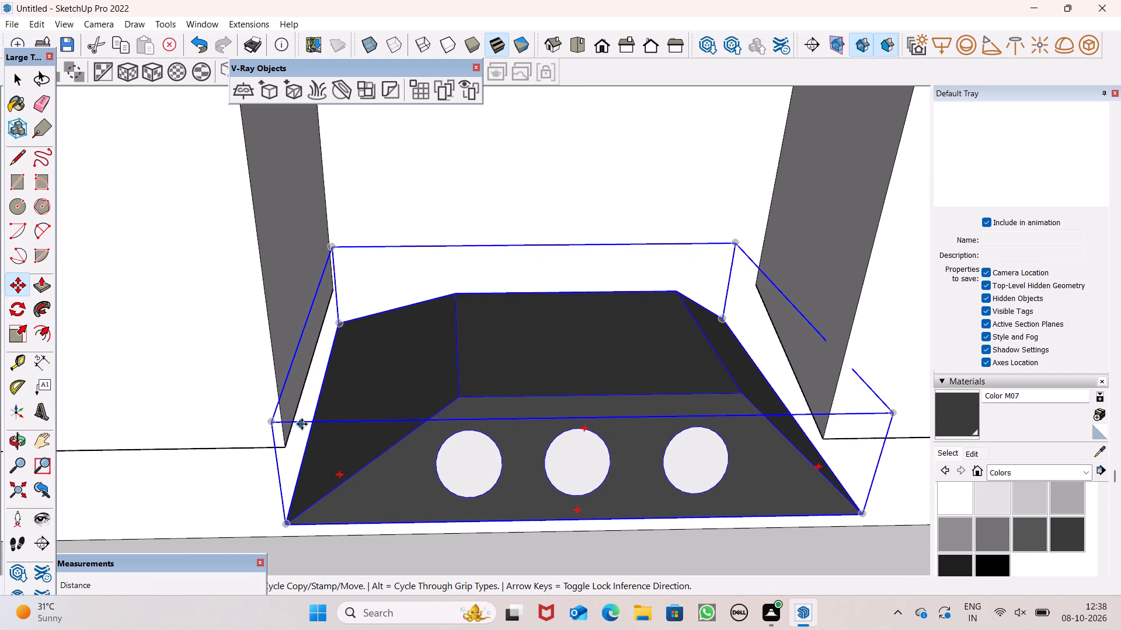
pyautogui.moveTo(317, 424); pyautogui.dragTo(305, 376)
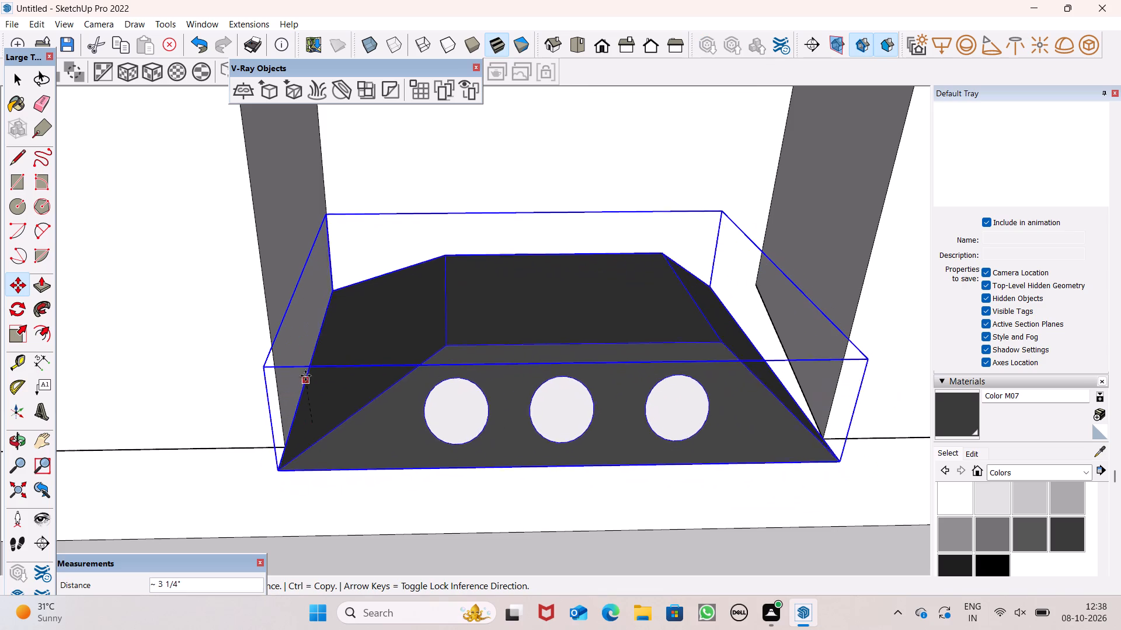
pyautogui.moveTo(305, 376); pyautogui.dragTo(303, 375)
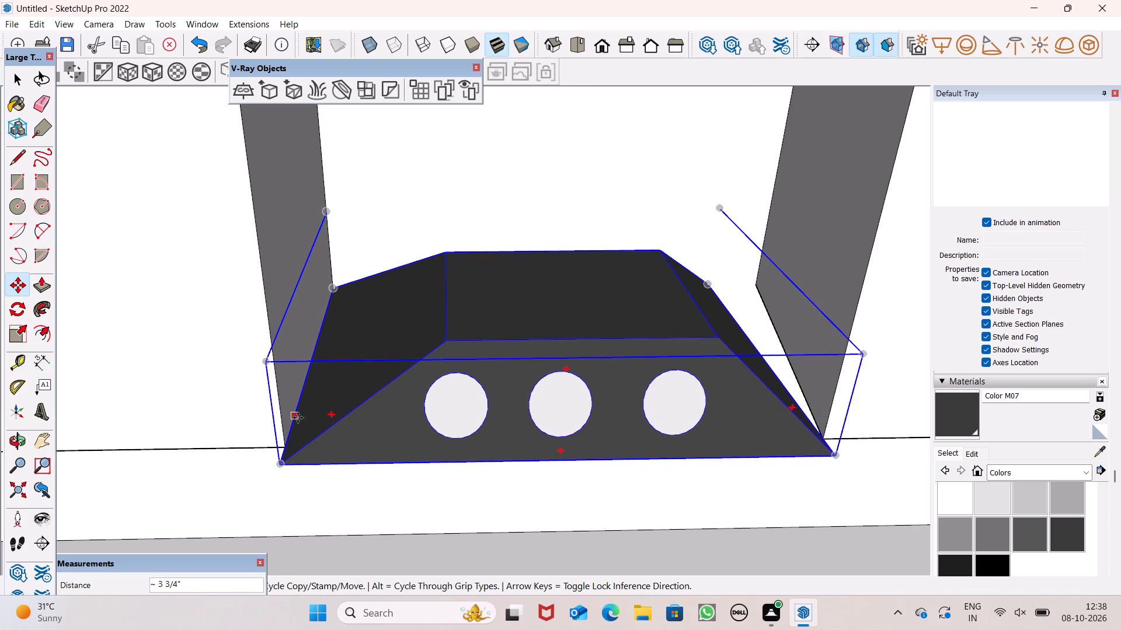
pyautogui.press('space')
pyautogui.press('space')
# Deselect the hood and examine its fit in the upper cabinet gap, from behind, from the whole kitchen and from below.
pyautogui.scroll(-6, 564, 366)
pyautogui.scroll(-3, 684, 362)
pyautogui.scroll(1, 685, 379)
pyautogui.scroll(-1, 687, 384)
pyautogui.moveTo(794, 435); pyautogui.dragTo(577, 332, button='middle')
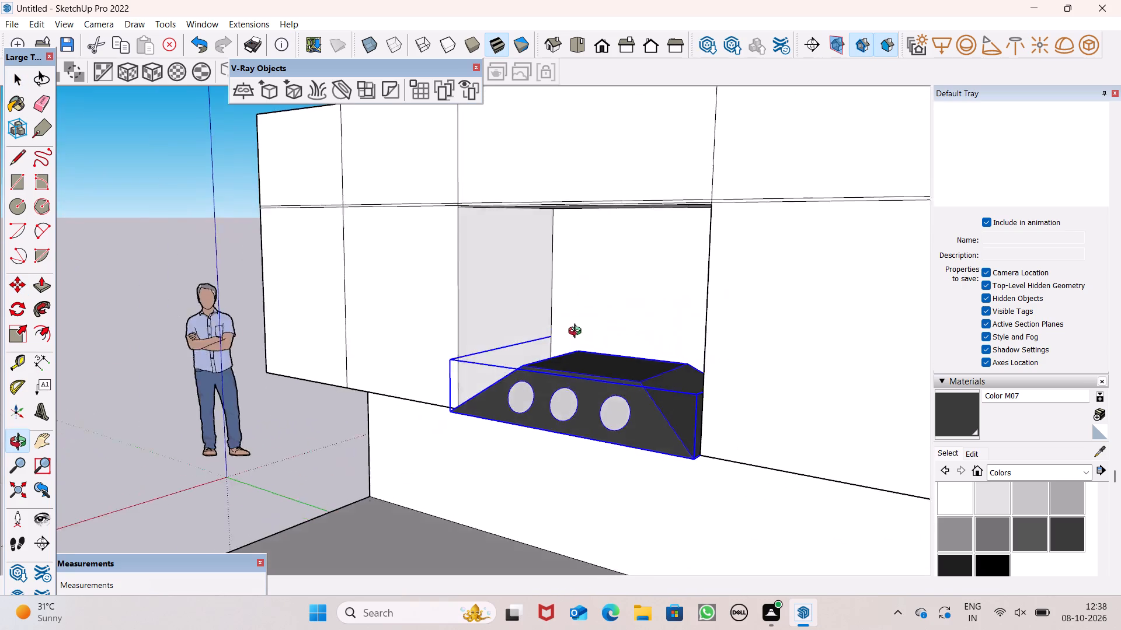
pyautogui.moveTo(577, 332); pyautogui.dragTo(1095, 349, button='middle')
pyautogui.moveTo(551, 378); pyautogui.dragTo(895, 422, button='middle')
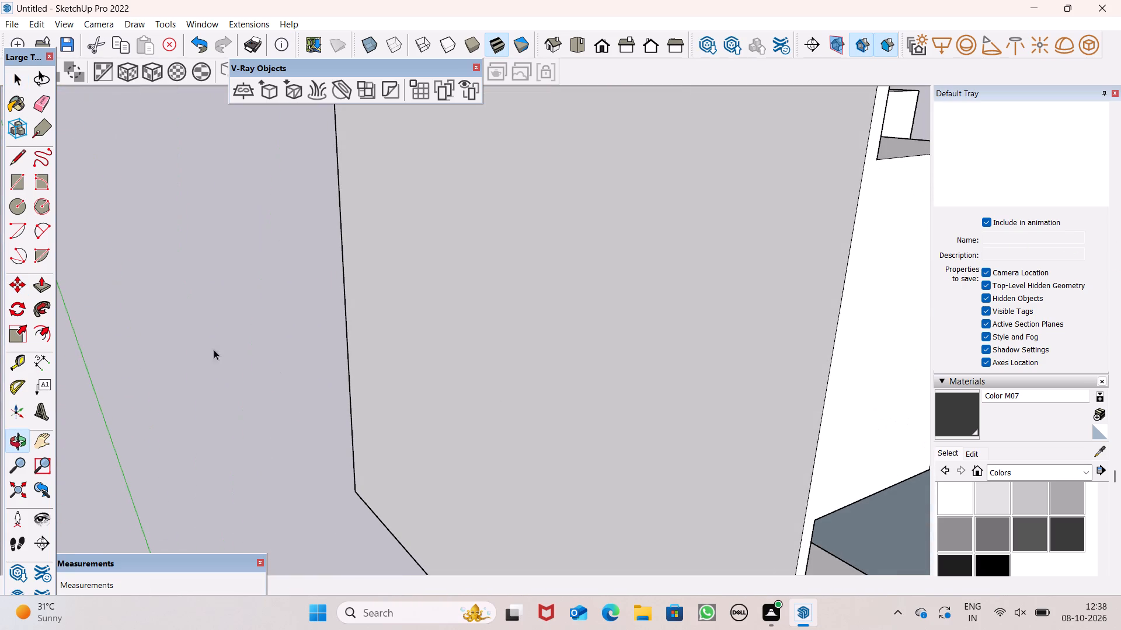
pyautogui.click(173, 305)
pyautogui.moveTo(633, 459); pyautogui.dragTo(98, 376, button='middle')
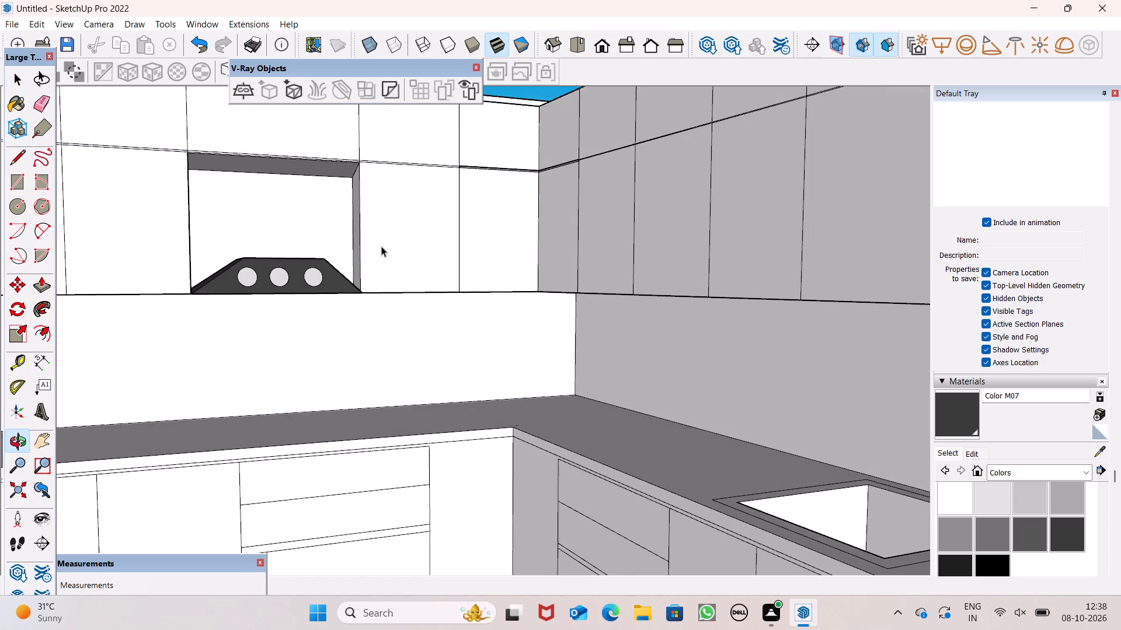
pyautogui.scroll(-4, 395, 240)
pyautogui.scroll(-6, 433, 212)
pyautogui.scroll(-1, 490, 204)
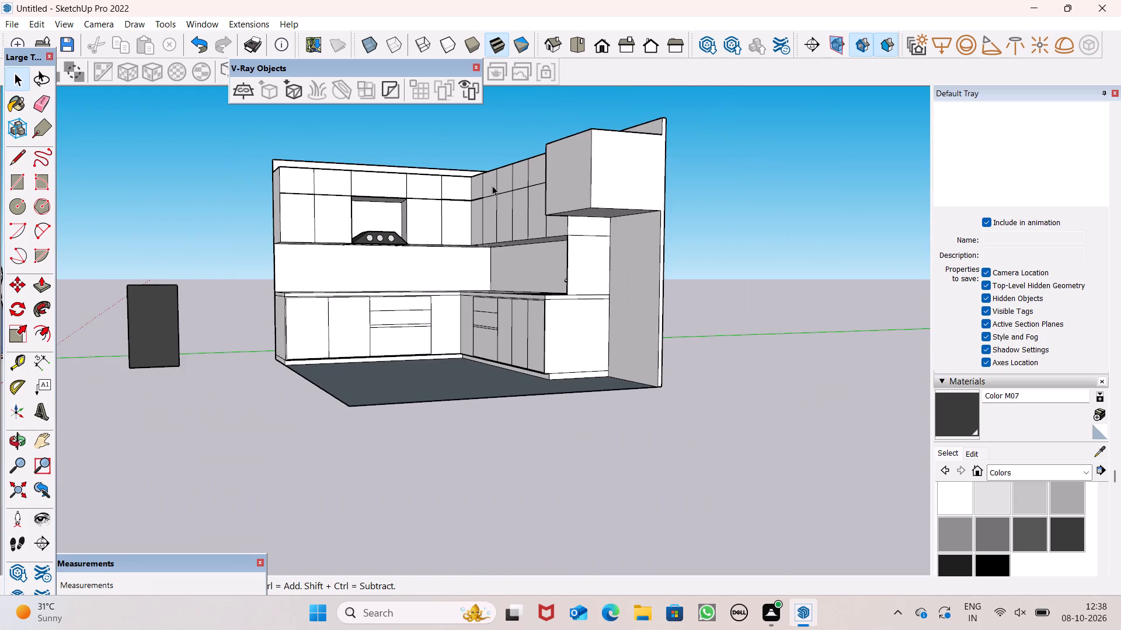
pyautogui.scroll(-1, 391, 264)
pyautogui.scroll(9, 390, 262)
pyautogui.scroll(-1, 388, 227)
pyautogui.scroll(8, 389, 226)
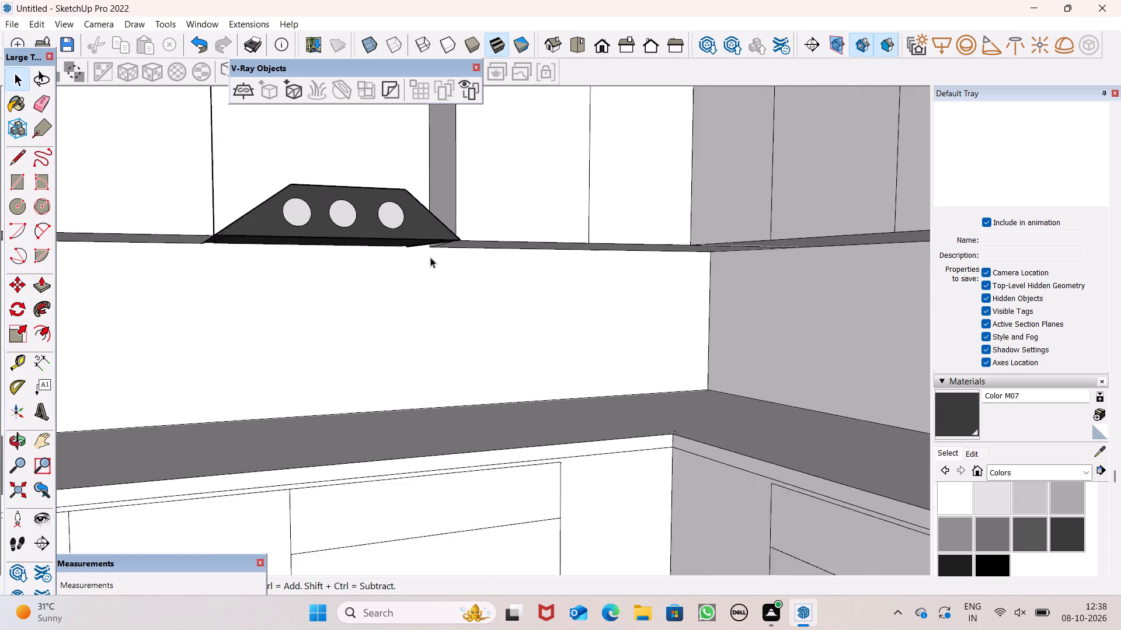
# Move the hood about 2' 4 3/4" by its lower front corner nearer the room corner.
pyautogui.scroll(4, 430, 257)
pyautogui.scroll(3, 478, 230)
pyautogui.click(483, 227)
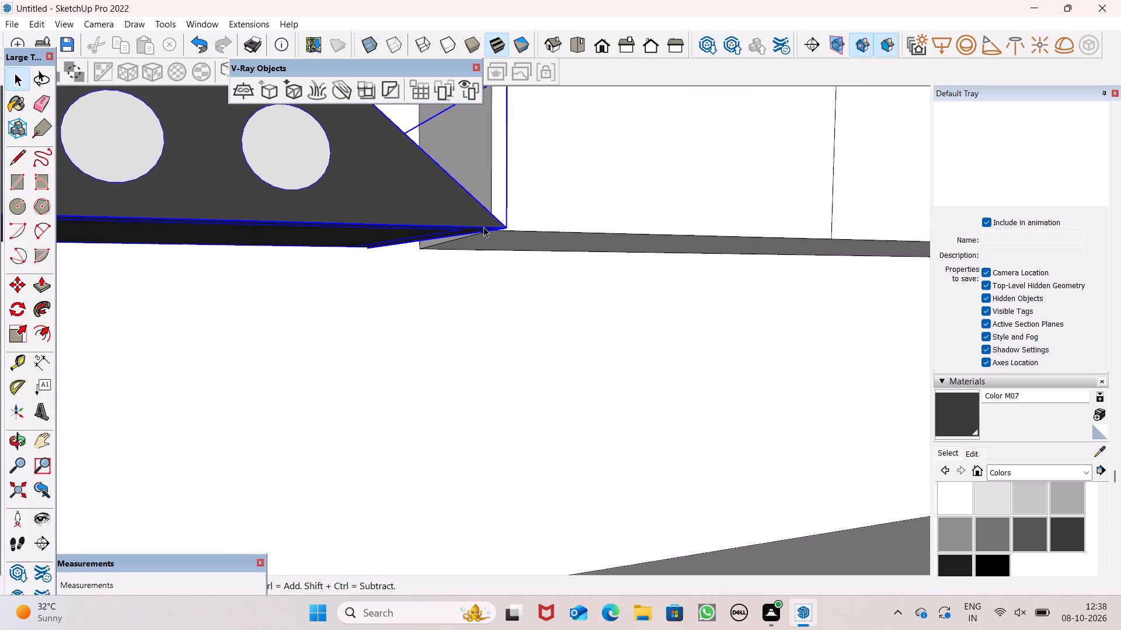
pyautogui.press('m')
pyautogui.press('Return')
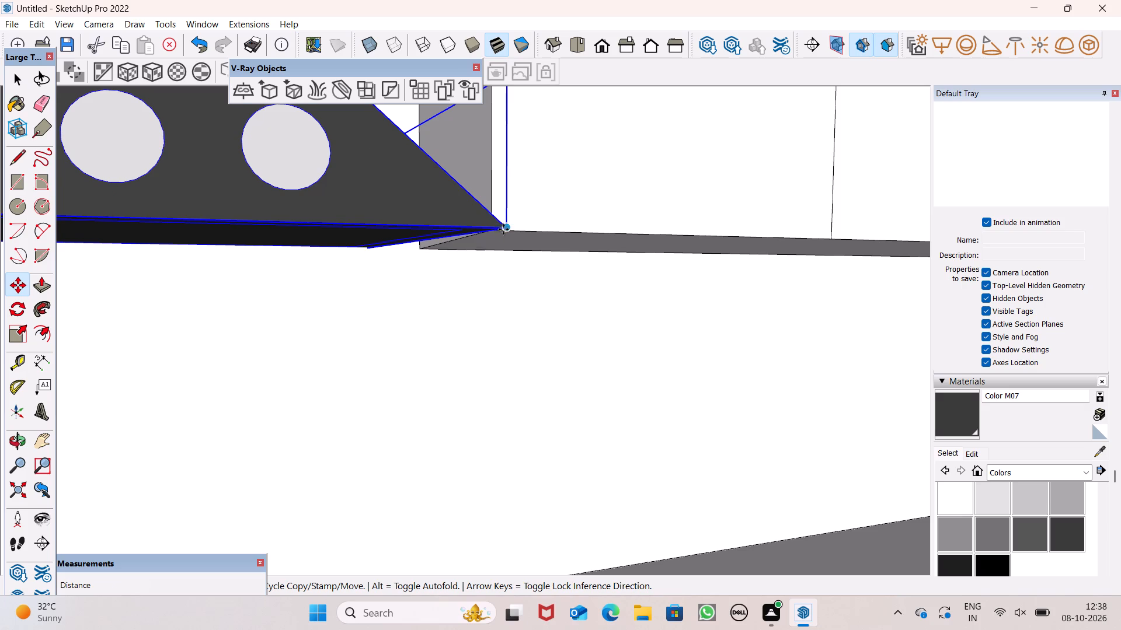
pyautogui.moveTo(504, 232); pyautogui.dragTo(513, 247)
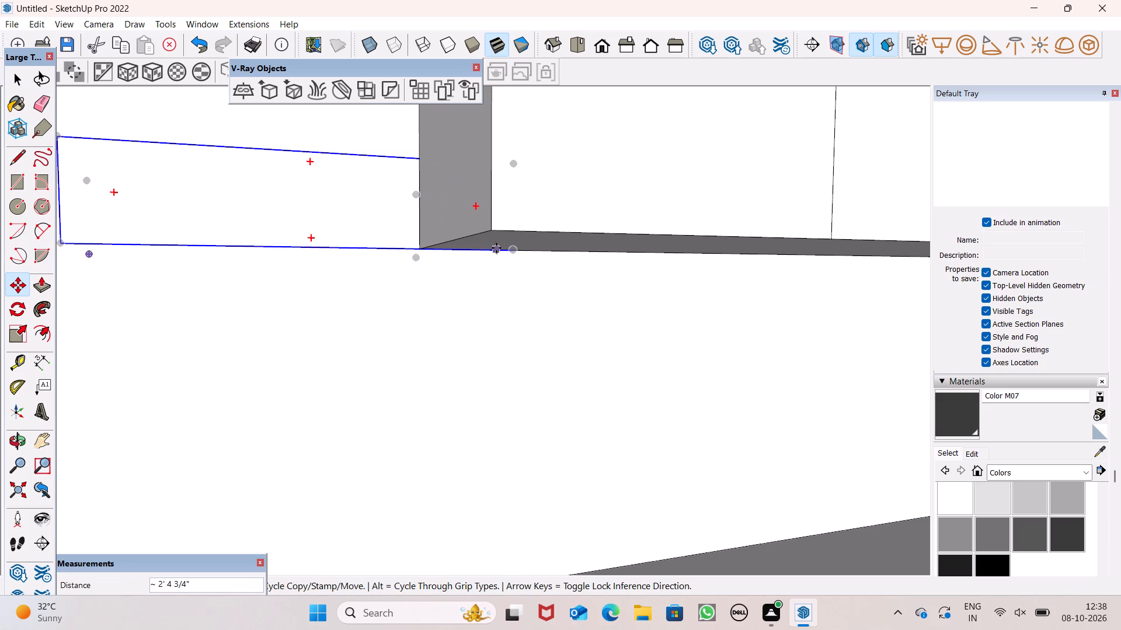
# Undo the last hood move.
pyautogui.hotkey('ctrl', 'z')
# Move the hood about 2 5/16" by its upper corner nearer the room corner, against the adjoining upper cabinet's edge.
pyautogui.scroll(-6, 548, 240)
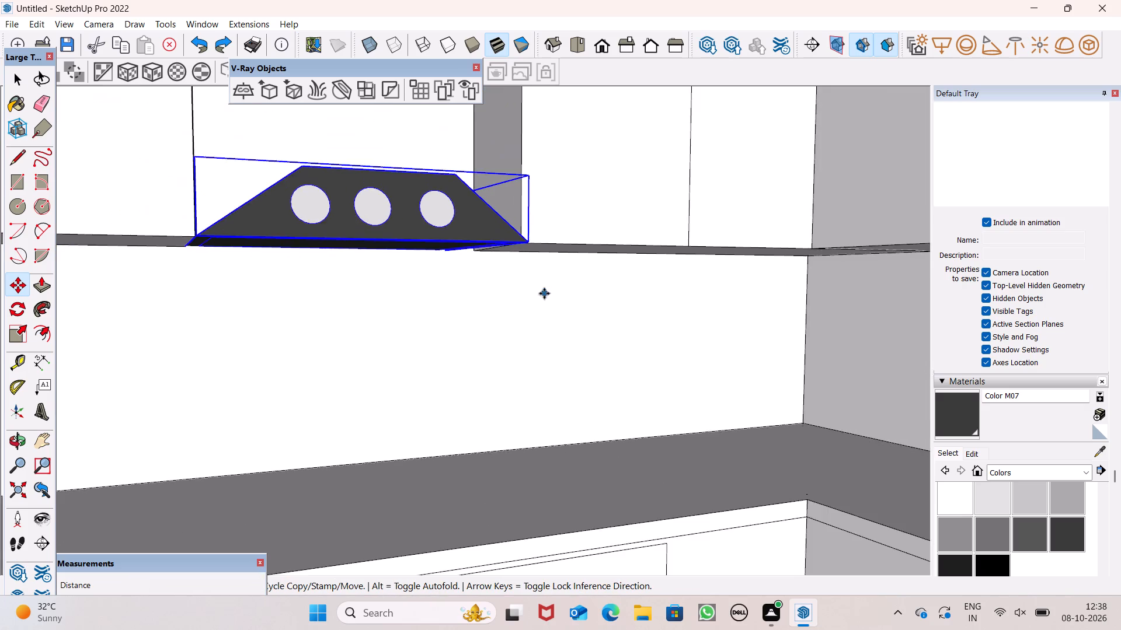
pyautogui.moveTo(546, 293); pyautogui.dragTo(429, 381, button='middle')
pyautogui.scroll(2, 460, 303)
pyautogui.scroll(-1, 464, 300)
pyautogui.scroll(3, 464, 300)
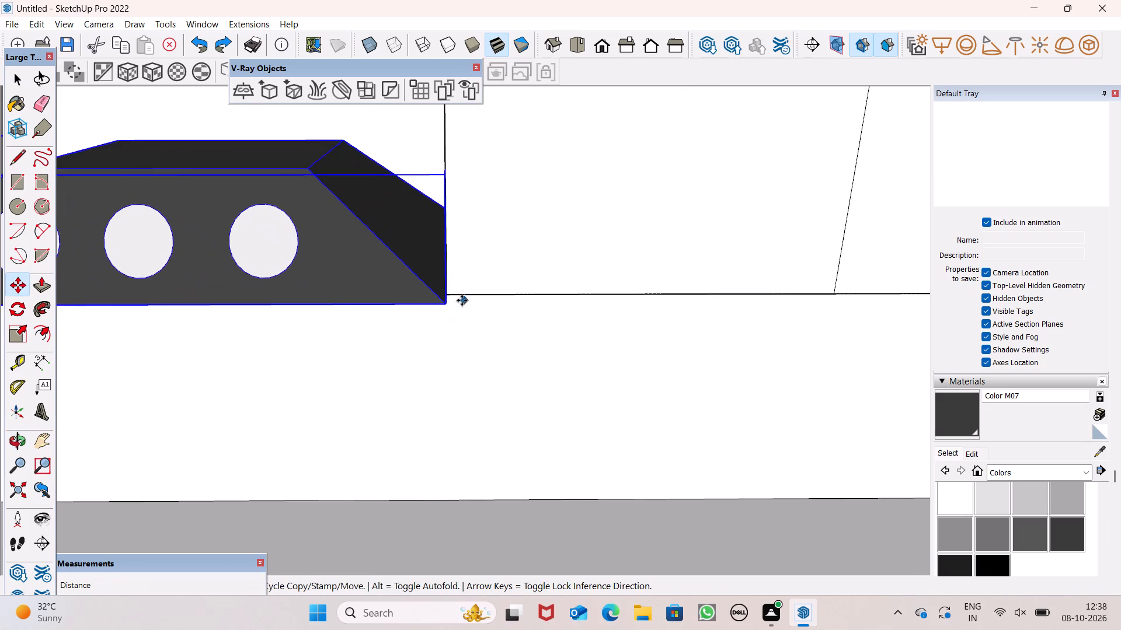
pyautogui.scroll(-4, 466, 299)
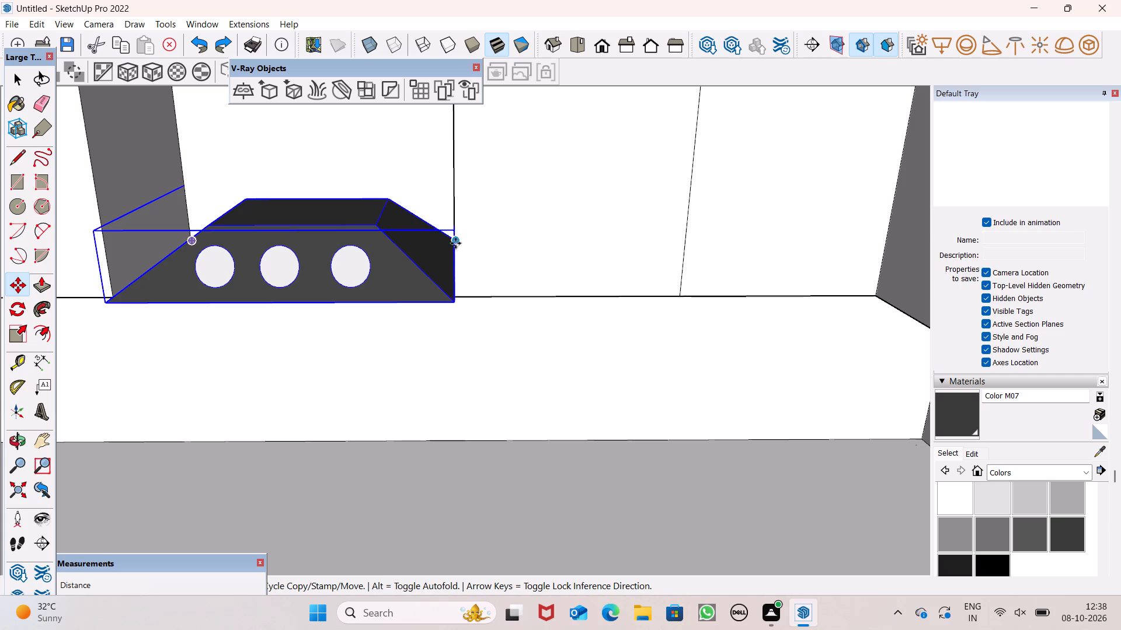
pyautogui.moveTo(455, 233); pyautogui.dragTo(457, 241)
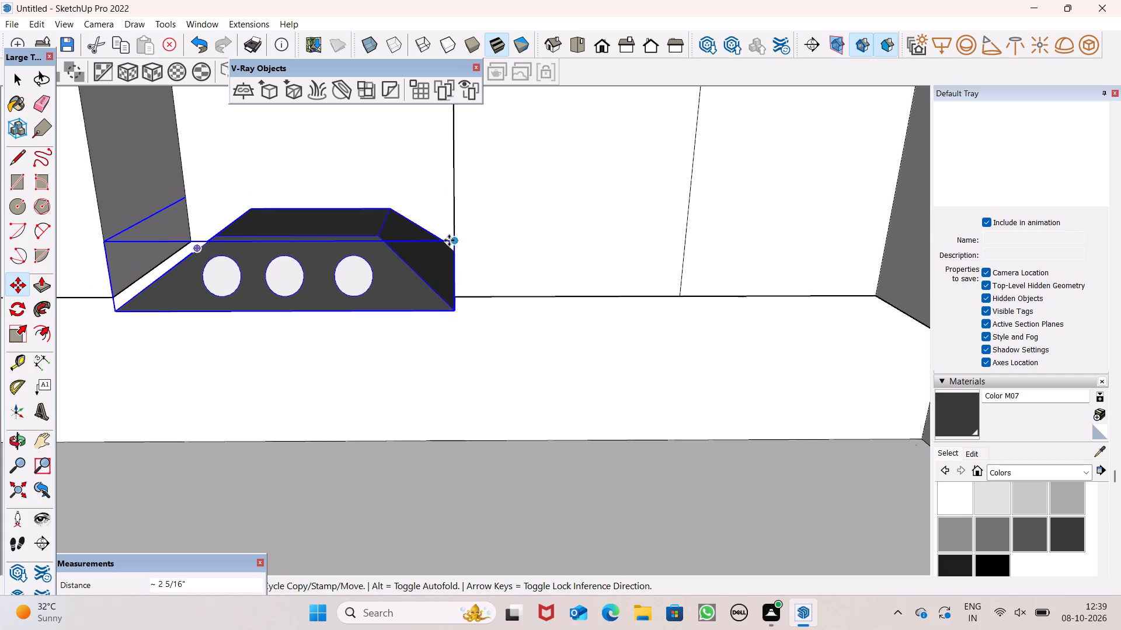
pyautogui.press('space')
# Deselect the hood and examine its fit in the upper cabinet gap, from the side, from behind and from the whole kitchen.
pyautogui.scroll(-2, 420, 223)
pyautogui.moveTo(462, 320); pyautogui.dragTo(690, 295, button='middle')
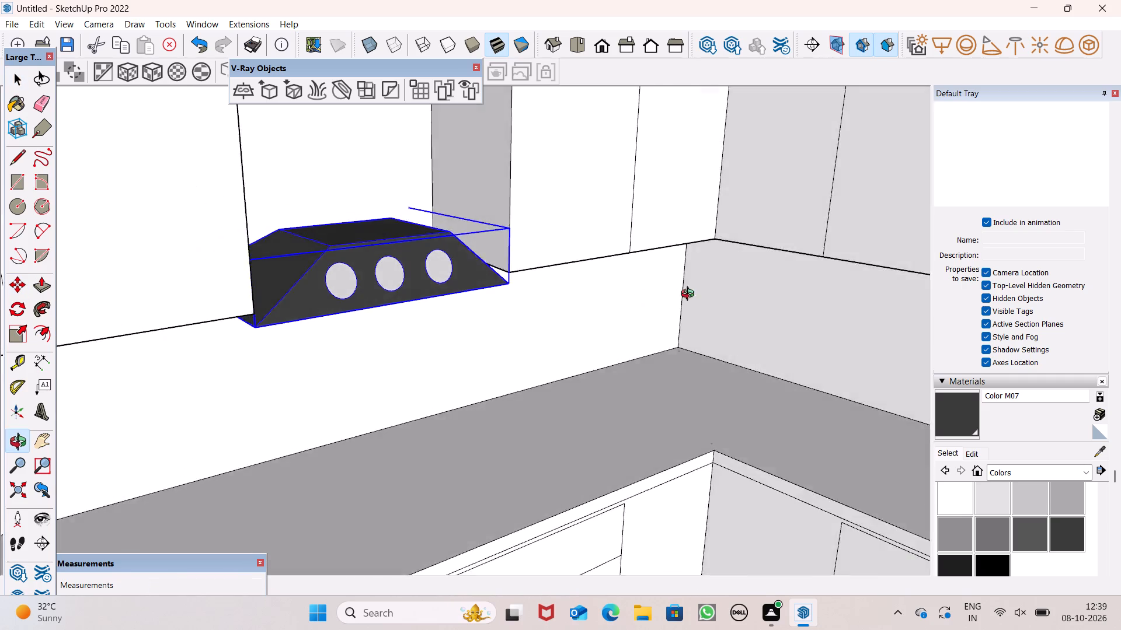
pyautogui.moveTo(690, 295); pyautogui.dragTo(816, 279, button='middle')
pyautogui.moveTo(262, 316); pyautogui.dragTo(692, 303, button='middle')
pyautogui.scroll(1, 323, 262)
pyautogui.scroll(-11, 330, 257)
pyautogui.scroll(-2, 446, 343)
pyautogui.click(709, 323)
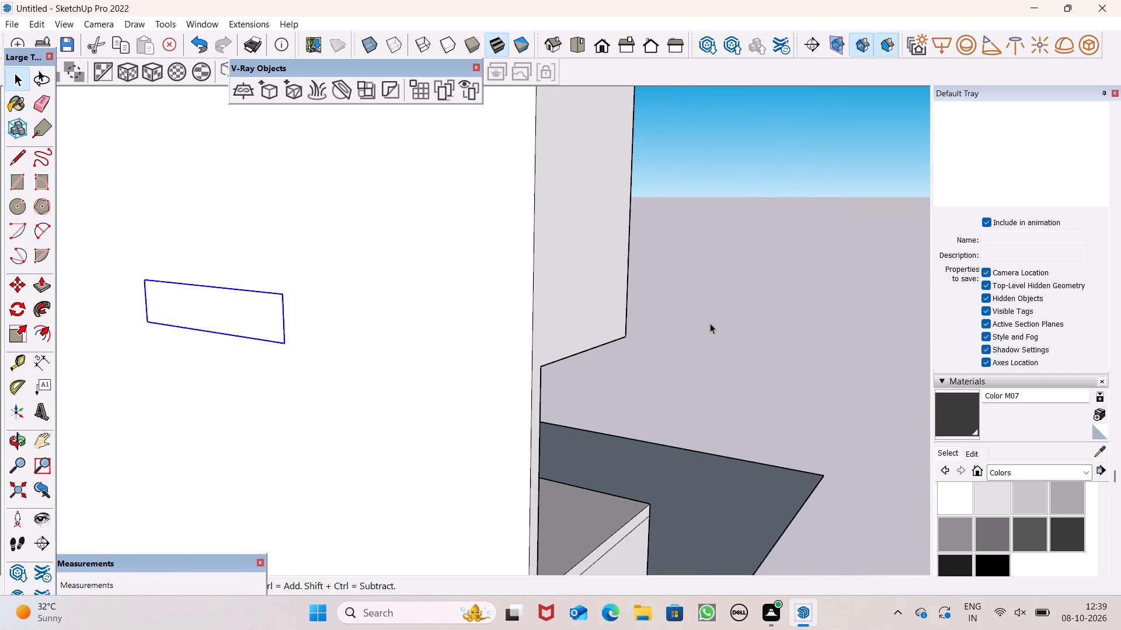
pyautogui.press('space')
pyautogui.moveTo(689, 347); pyautogui.dragTo(0, 320, button='middle')
pyautogui.scroll(1, 0, 358)
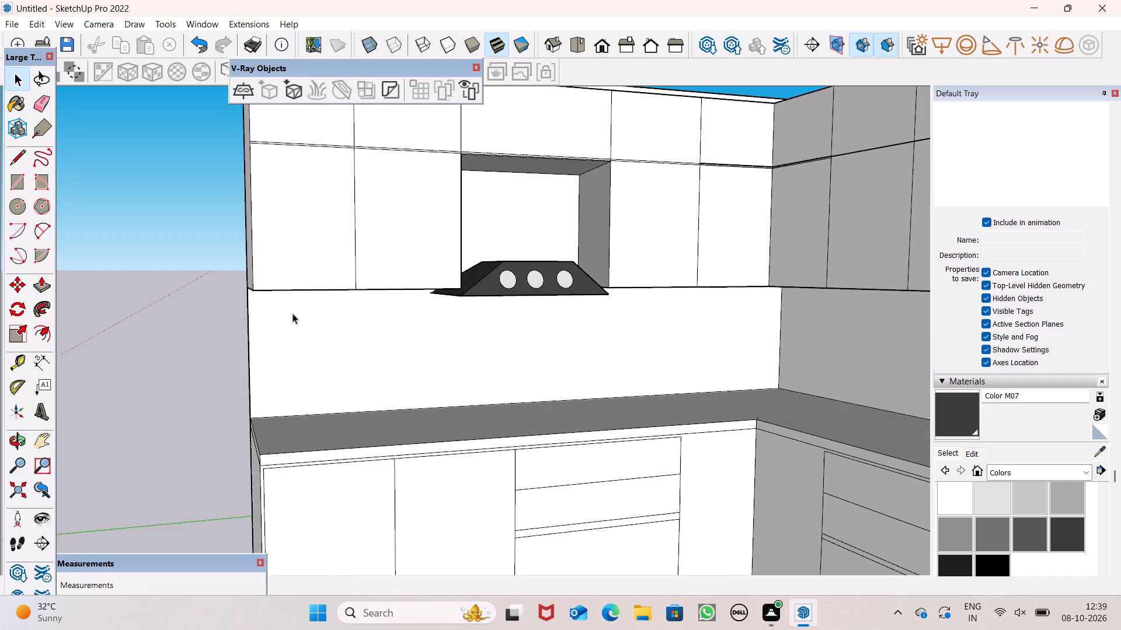
pyautogui.scroll(-5, 524, 243)
pyautogui.scroll(-1, 492, 148)
pyautogui.scroll(-1, 459, 192)
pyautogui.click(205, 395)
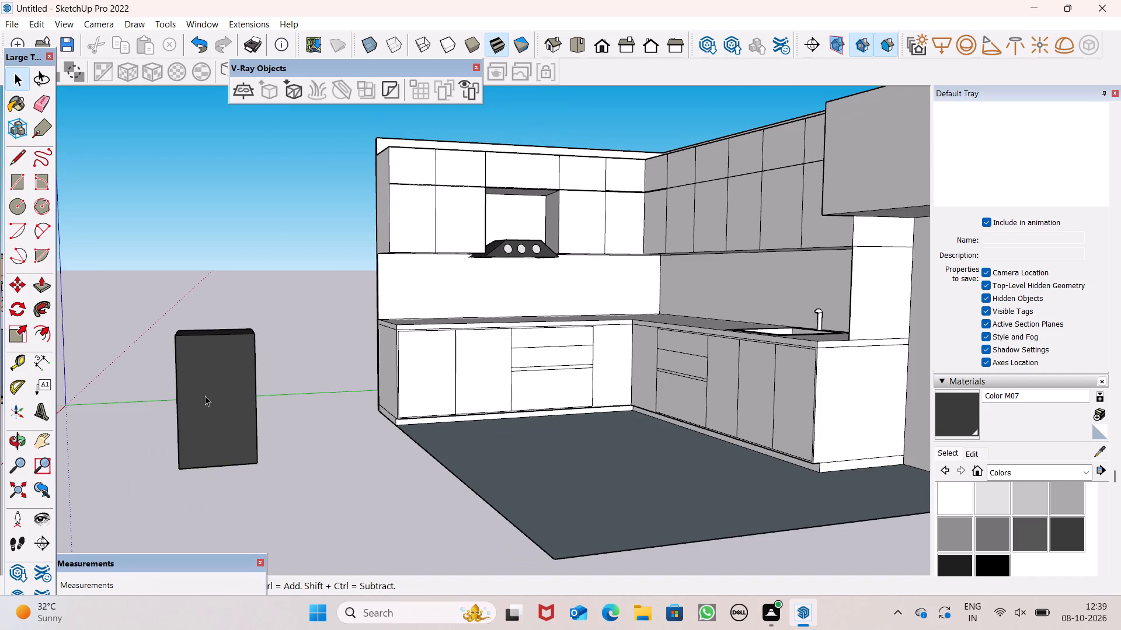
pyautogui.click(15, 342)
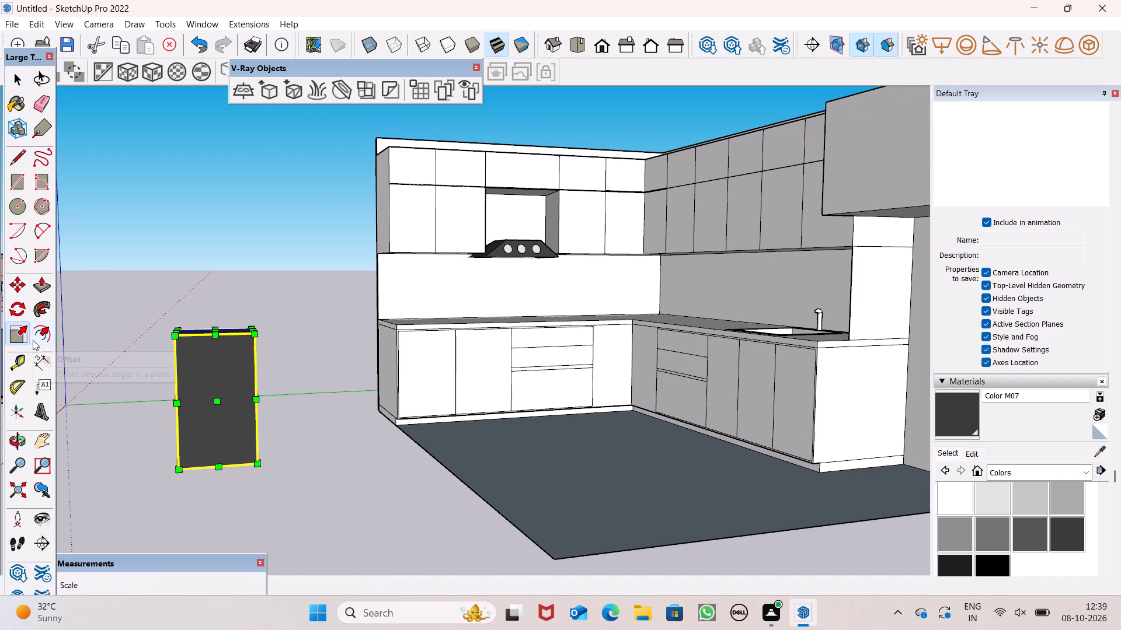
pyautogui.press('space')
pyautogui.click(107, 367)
# Explode the dark box group standing on the ground beside the kitchen.
pyautogui.scroll(-1, 273, 402)
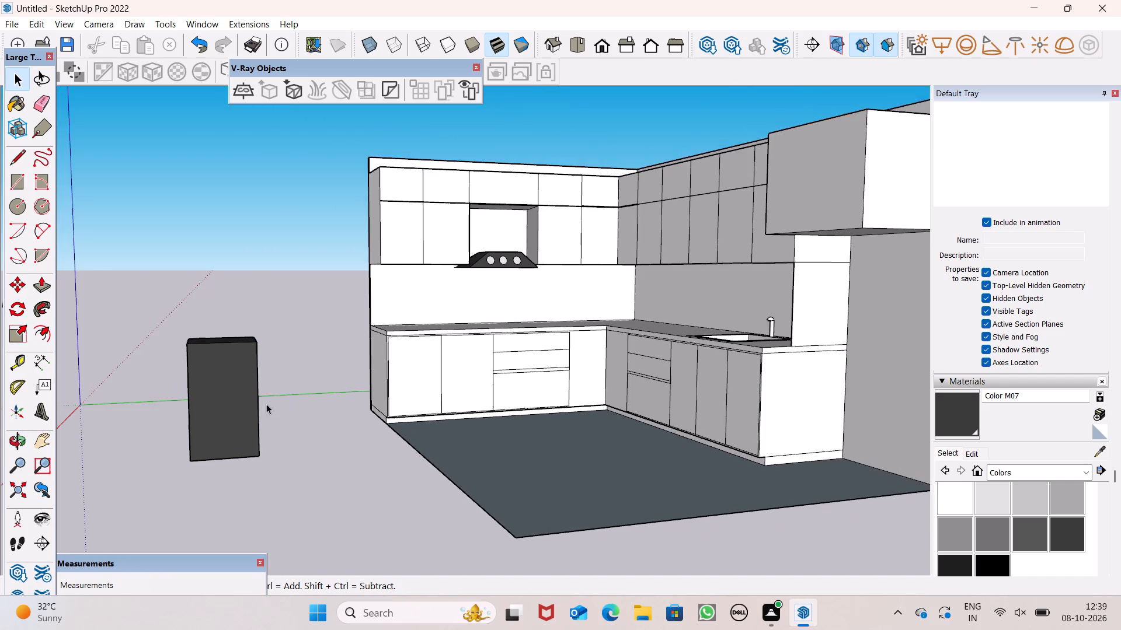
pyautogui.moveTo(271, 416); pyautogui.dragTo(248, 466, button='middle')
pyautogui.moveTo(202, 447); pyautogui.dragTo(204, 439)
pyautogui.click(213, 411)
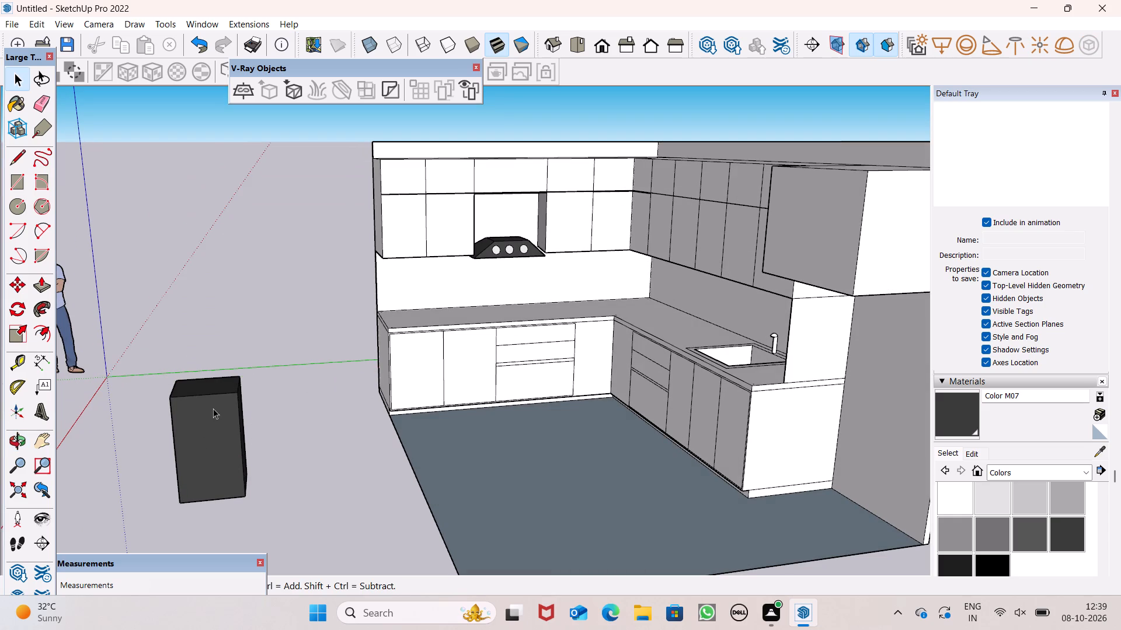
pyautogui.rightClick(212, 404)
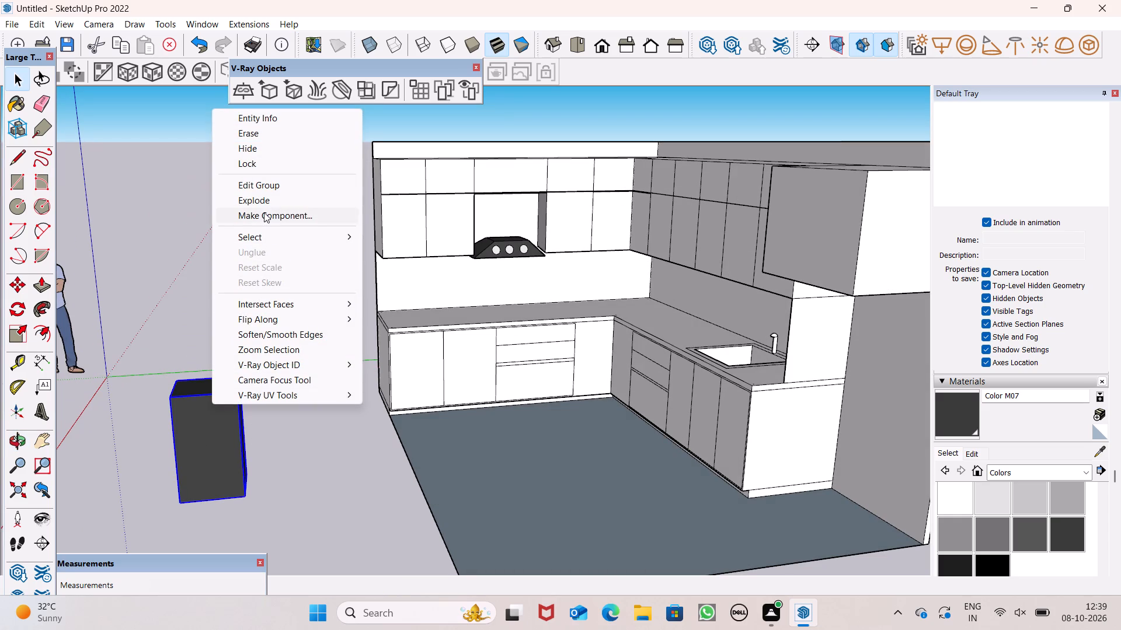
pyautogui.click(267, 204)
pyautogui.click(278, 467)
# Push the dark box's top face down about 1' 1/2" to shorten it.
pyautogui.moveTo(286, 533); pyautogui.dragTo(270, 562, button='middle')
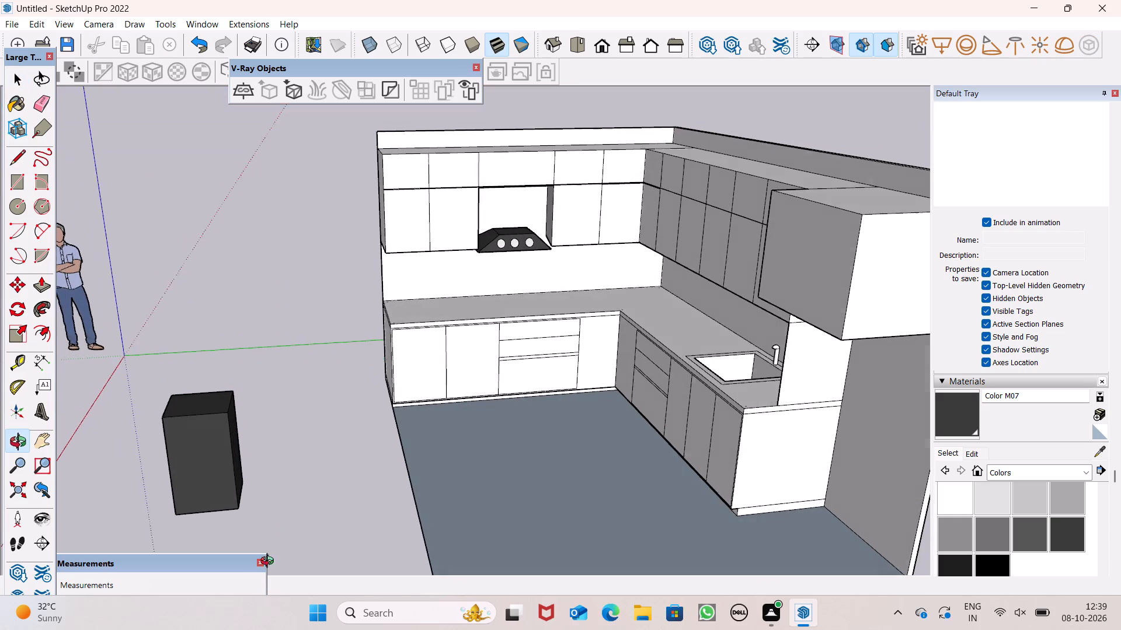
pyautogui.scroll(1, 267, 563)
pyautogui.moveTo(270, 562); pyautogui.dragTo(269, 563, button='middle')
pyautogui.click(44, 283)
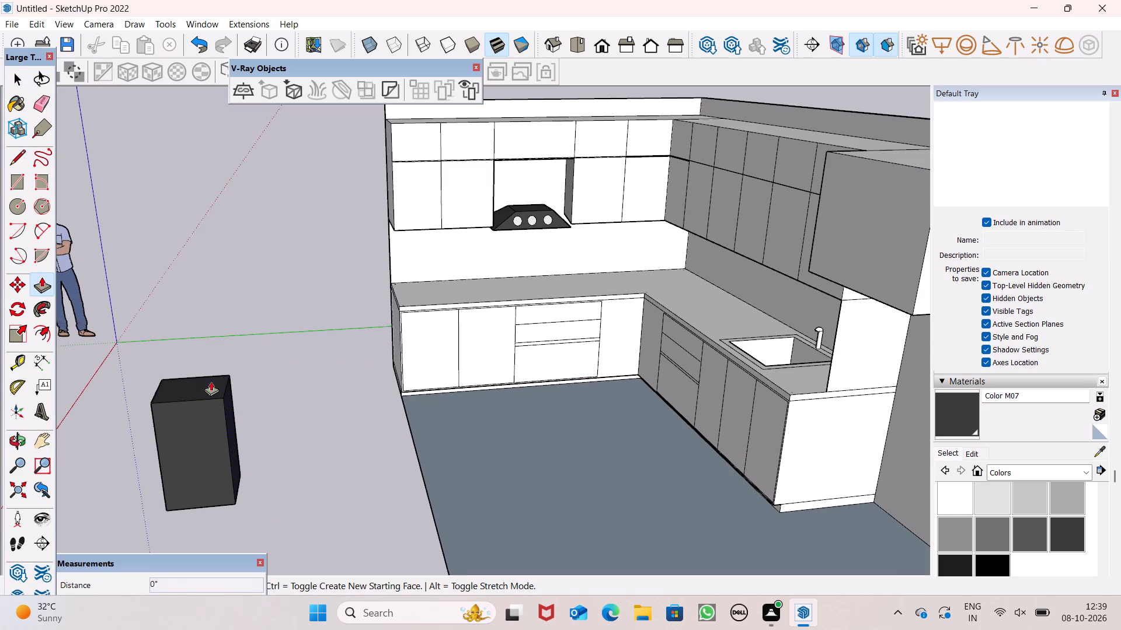
pyautogui.moveTo(211, 381); pyautogui.dragTo(215, 421)
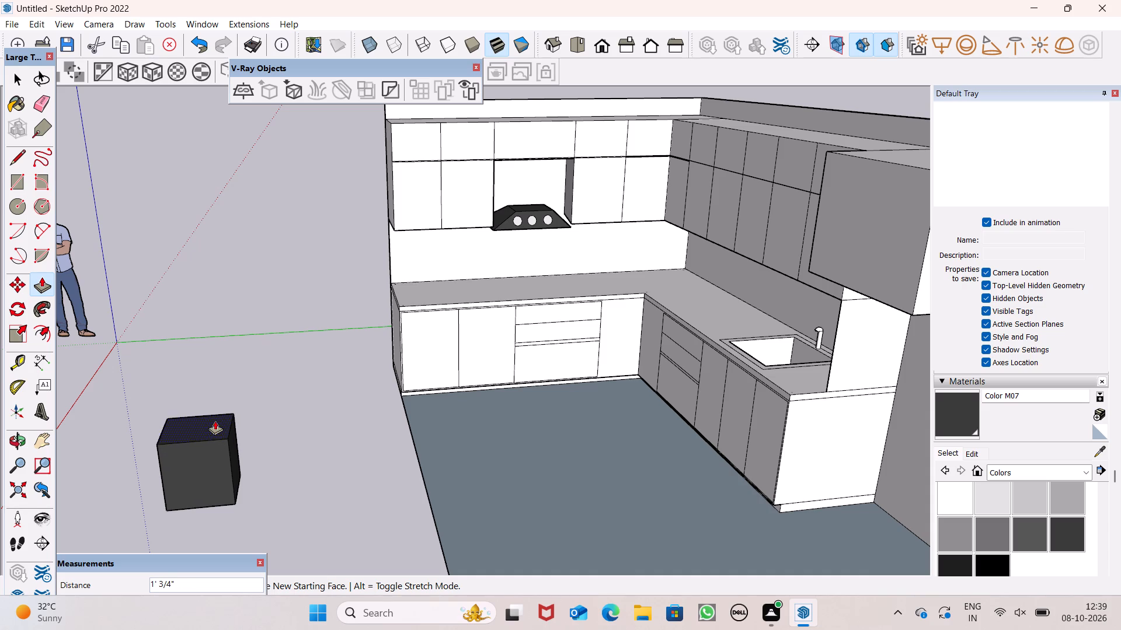
pyautogui.moveTo(215, 421); pyautogui.dragTo(214, 420)
# Push in the dark box's side face that faces the kitchen to make the box narrower.
pyautogui.moveTo(265, 510); pyautogui.dragTo(167, 466, button='middle')
pyautogui.scroll(1, 168, 482)
pyautogui.scroll(4, 196, 418)
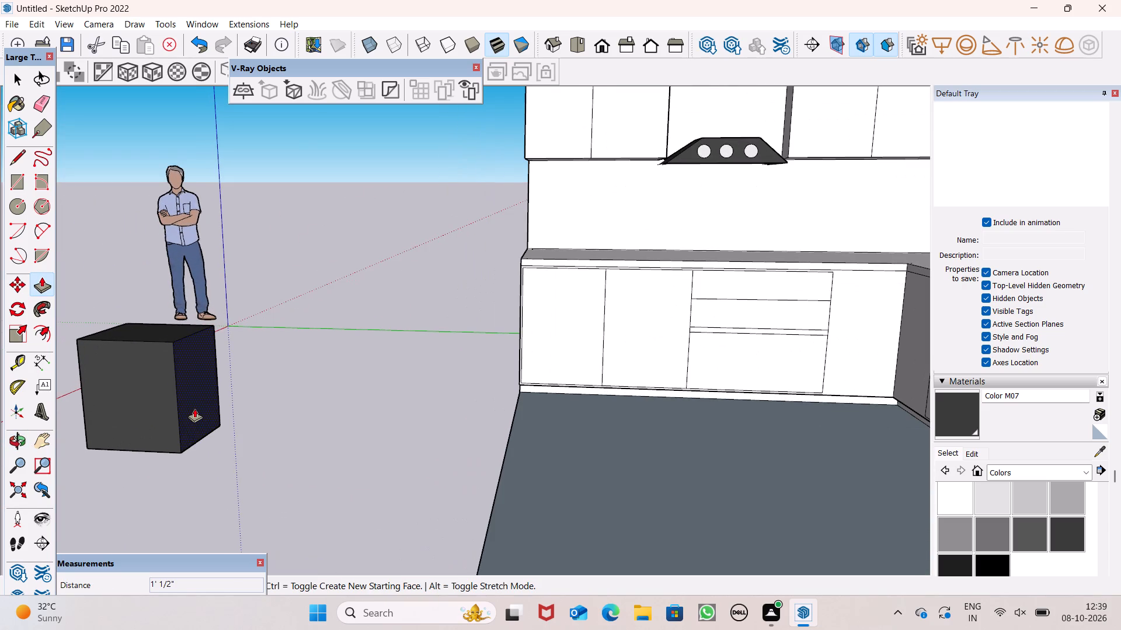
pyautogui.moveTo(194, 408); pyautogui.dragTo(173, 405)
pyautogui.press('space')
# Push the dark box's top face slightly further down.
pyautogui.scroll(-4, 353, 339)
pyautogui.moveTo(370, 404); pyautogui.dragTo(453, 402, button='middle')
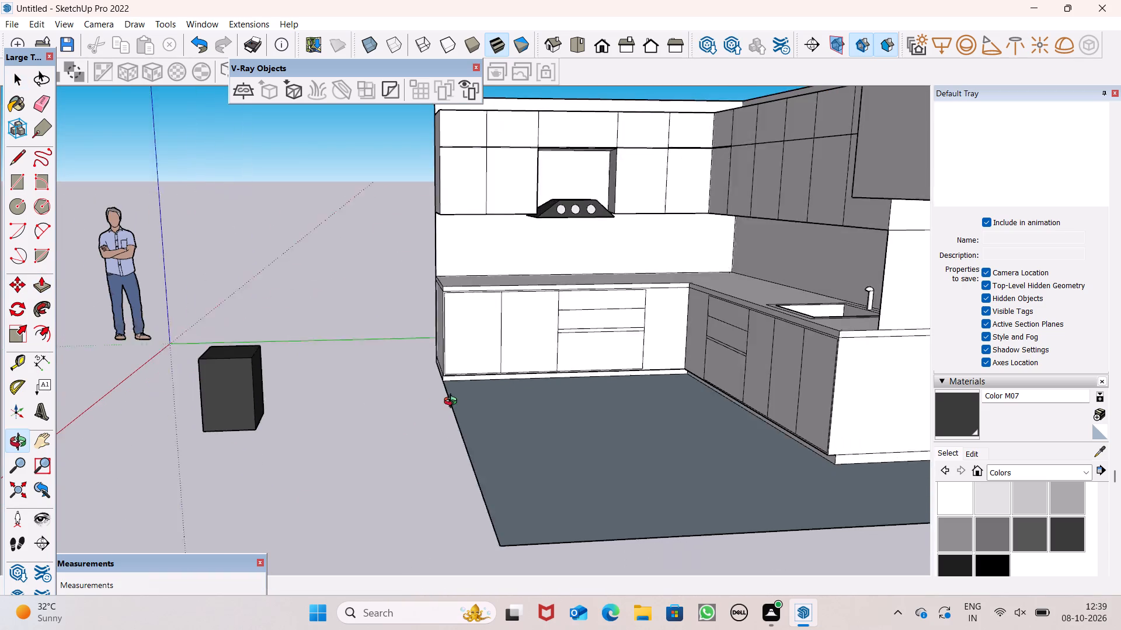
pyautogui.moveTo(453, 402); pyautogui.dragTo(457, 397, button='middle')
pyautogui.tripleClick(241, 400)
pyautogui.click(349, 419)
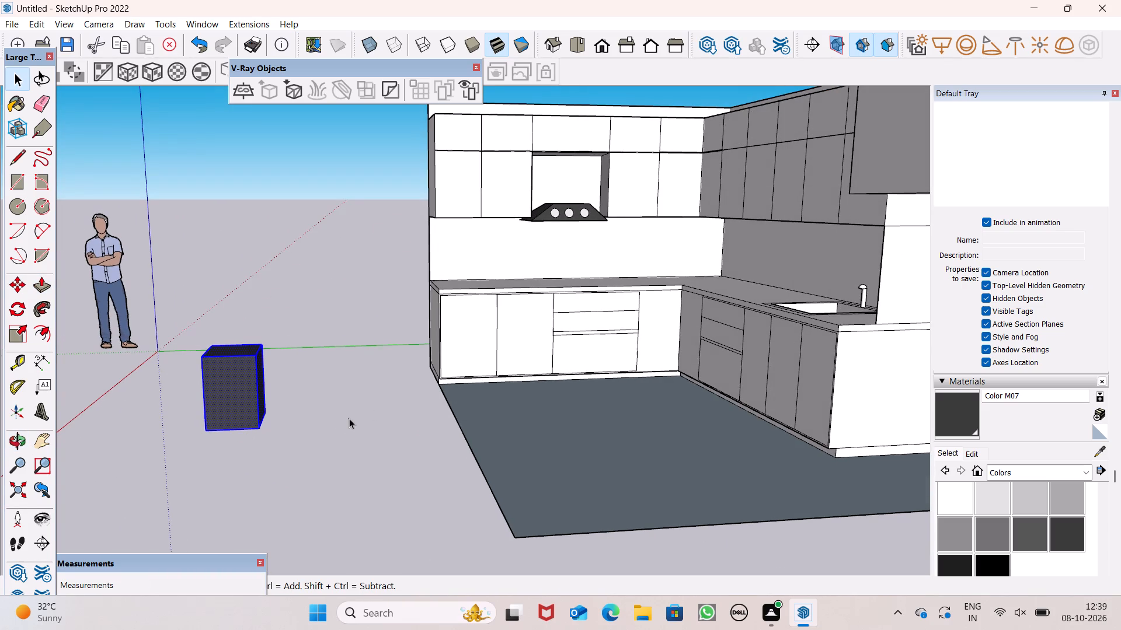
pyautogui.click(47, 283)
pyautogui.moveTo(240, 347); pyautogui.dragTo(240, 359)
pyautogui.press('space')
# Select all faces and edges of the shortened dark box and make them a group.
pyautogui.tripleClick(245, 381)
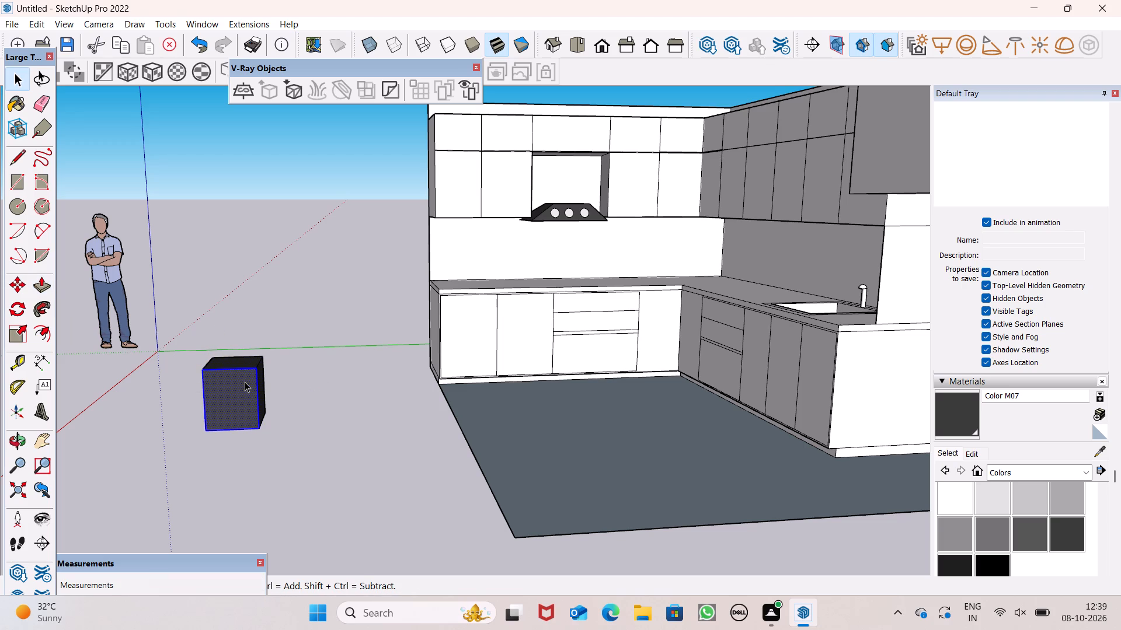
pyautogui.click(245, 381)
pyautogui.moveTo(245, 381); pyautogui.dragTo(250, 374, button='right')
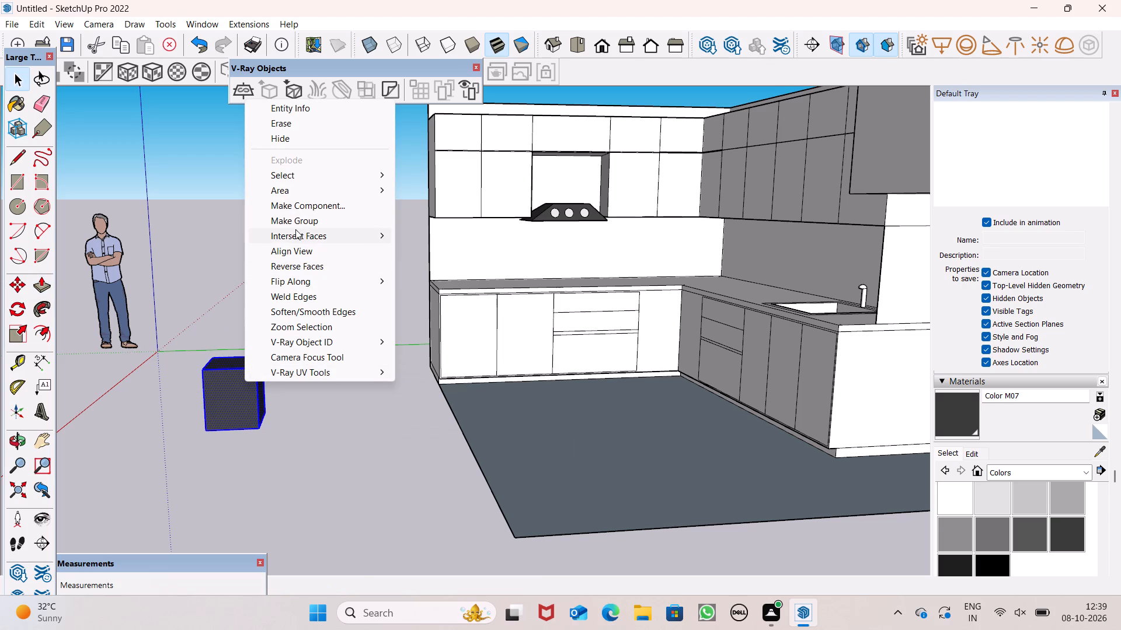
pyautogui.click(299, 224)
# Move the dark box group about 14' 11" by its lower front corner to the hood in the upper cabinet gap.
pyautogui.moveTo(344, 409); pyautogui.dragTo(298, 468, button='middle')
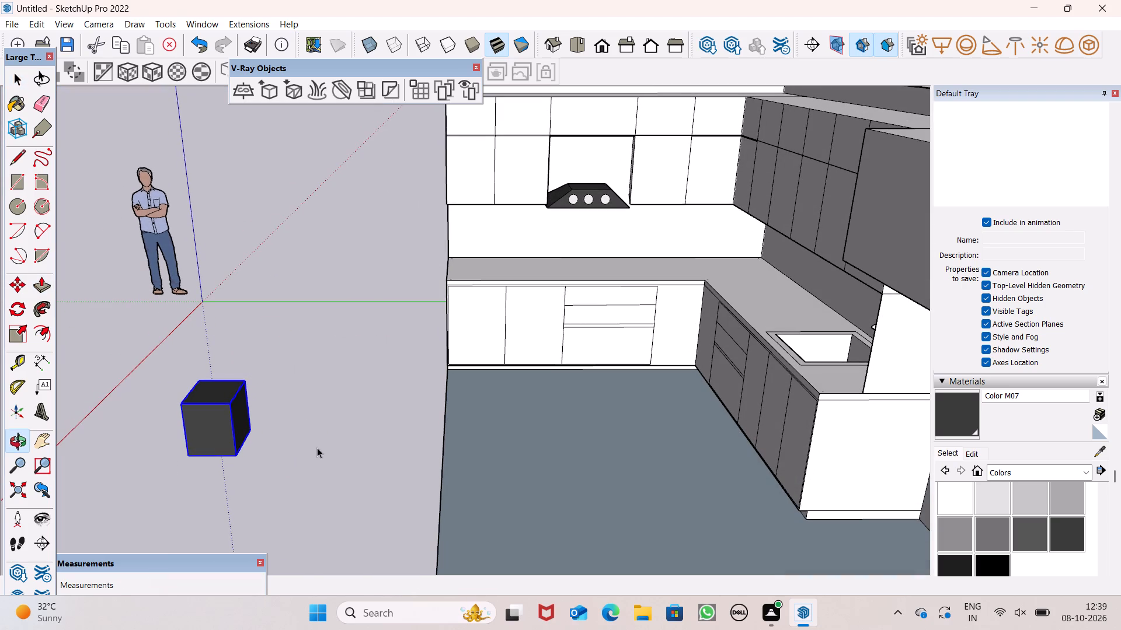
pyautogui.press('m')
pyautogui.press('Return')
pyautogui.moveTo(238, 457); pyautogui.dragTo(246, 454)
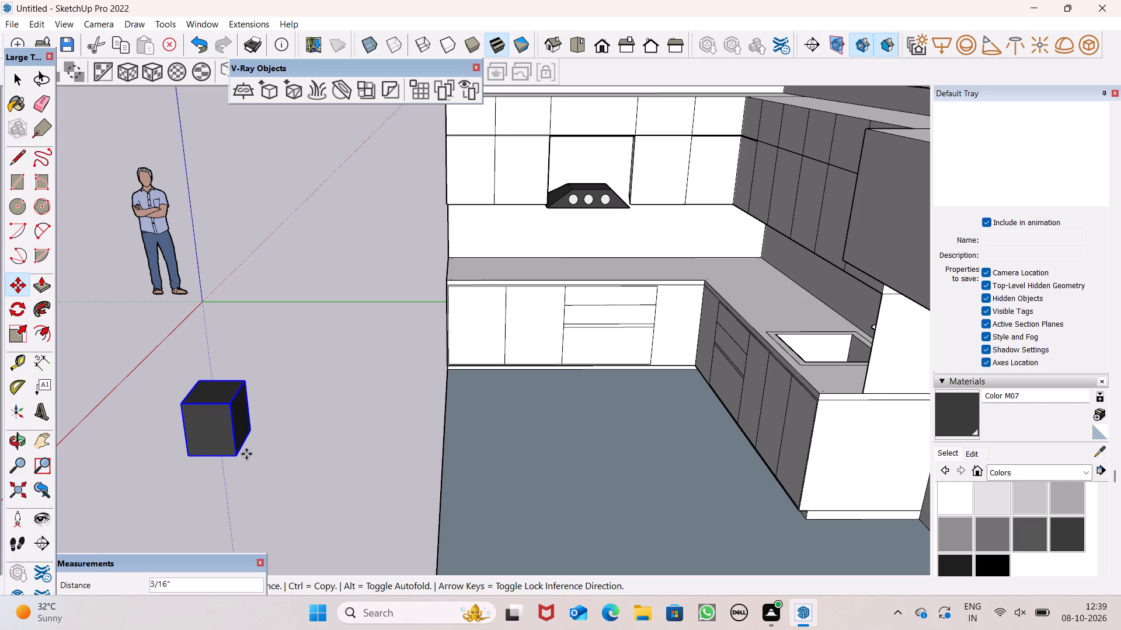
pyautogui.moveTo(246, 454); pyautogui.dragTo(605, 205)
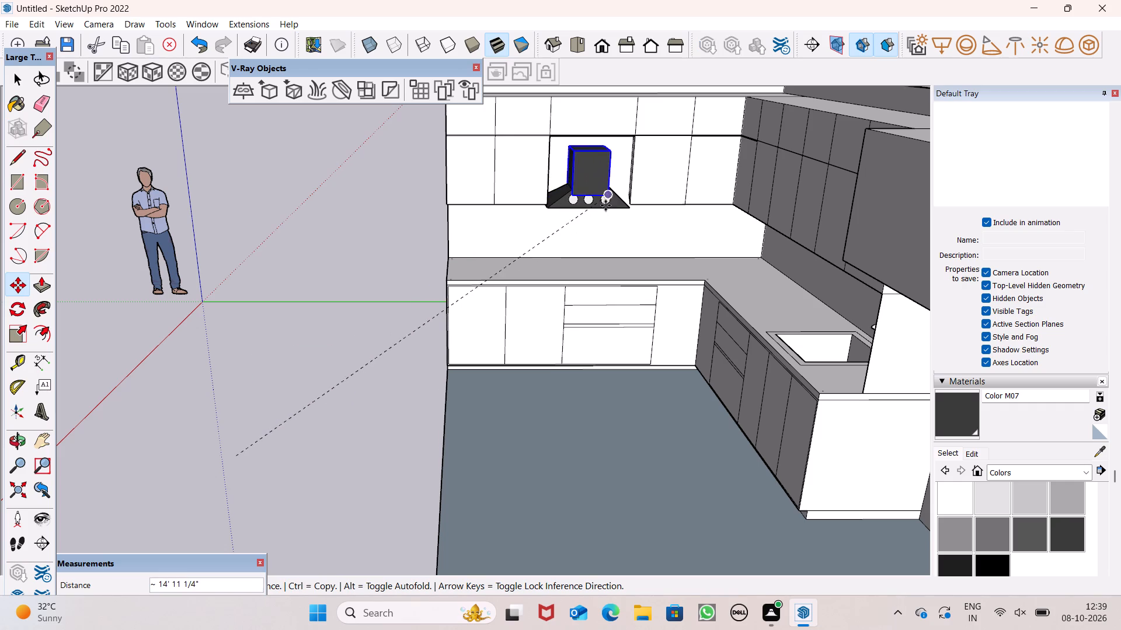
pyautogui.moveTo(605, 205); pyautogui.dragTo(609, 195)
# Move the box up about 2 9/16" so its lower front corner meets the front edge of the hood's top.
pyautogui.scroll(1, 603, 163)
pyautogui.scroll(-1, 603, 161)
pyautogui.scroll(3, 603, 161)
pyautogui.scroll(-1, 604, 162)
pyautogui.scroll(7, 660, 179)
pyautogui.scroll(-1, 635, 194)
pyautogui.scroll(4, 635, 194)
pyautogui.moveTo(634, 250); pyautogui.dragTo(585, 277, button='middle')
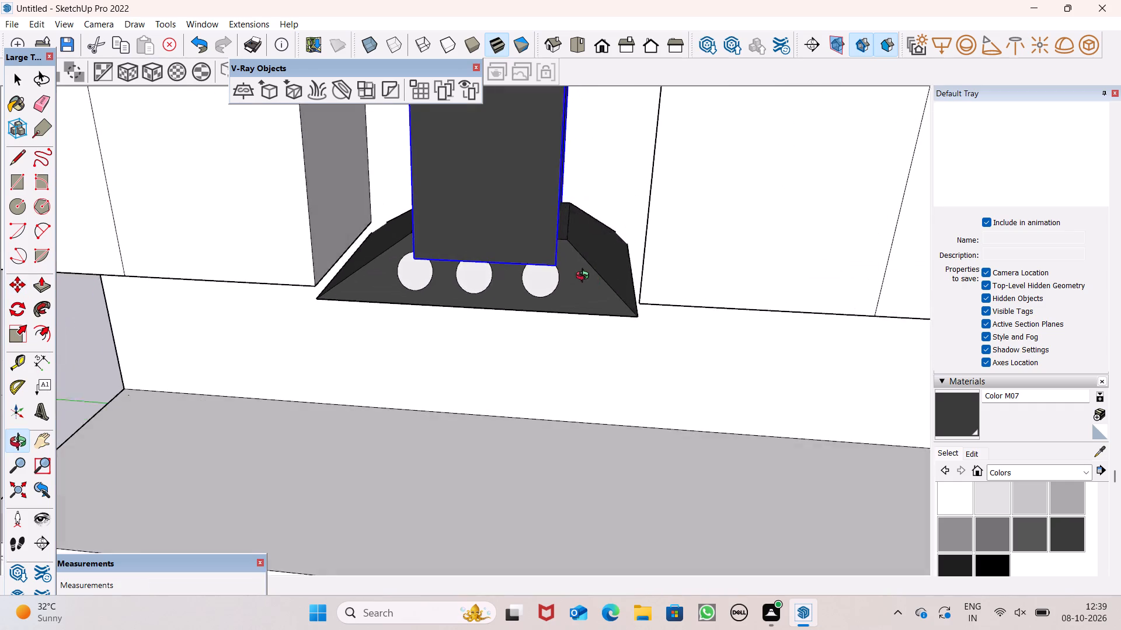
pyautogui.moveTo(585, 277); pyautogui.dragTo(542, 278, button='middle')
pyautogui.scroll(1, 542, 278)
pyautogui.moveTo(537, 271); pyautogui.dragTo(537, 209)
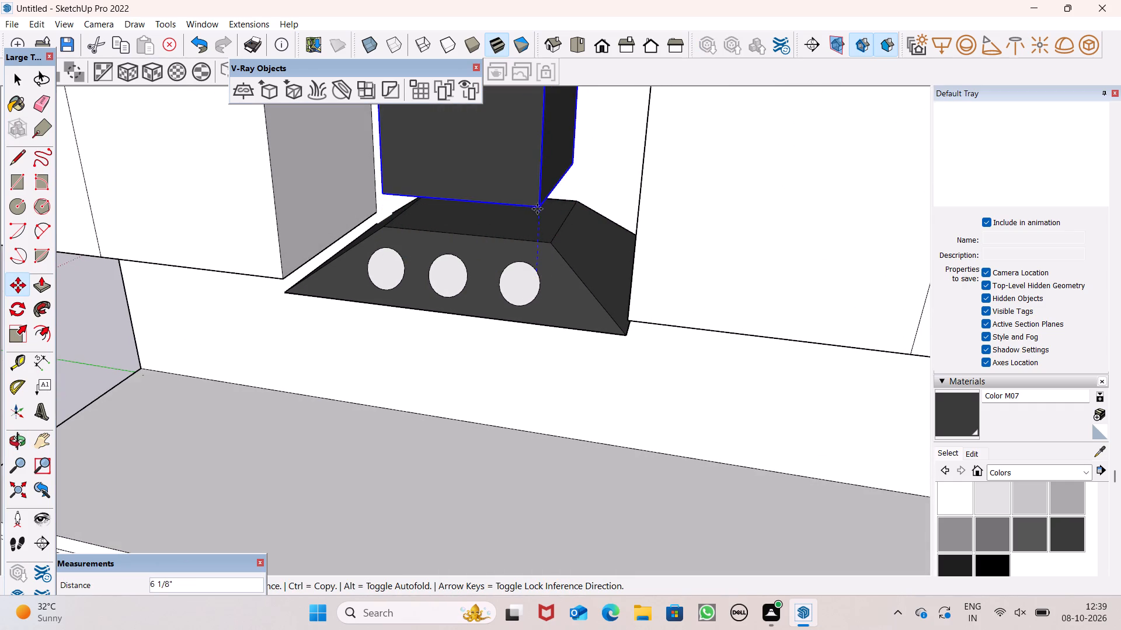
pyautogui.moveTo(537, 209); pyautogui.dragTo(546, 242)
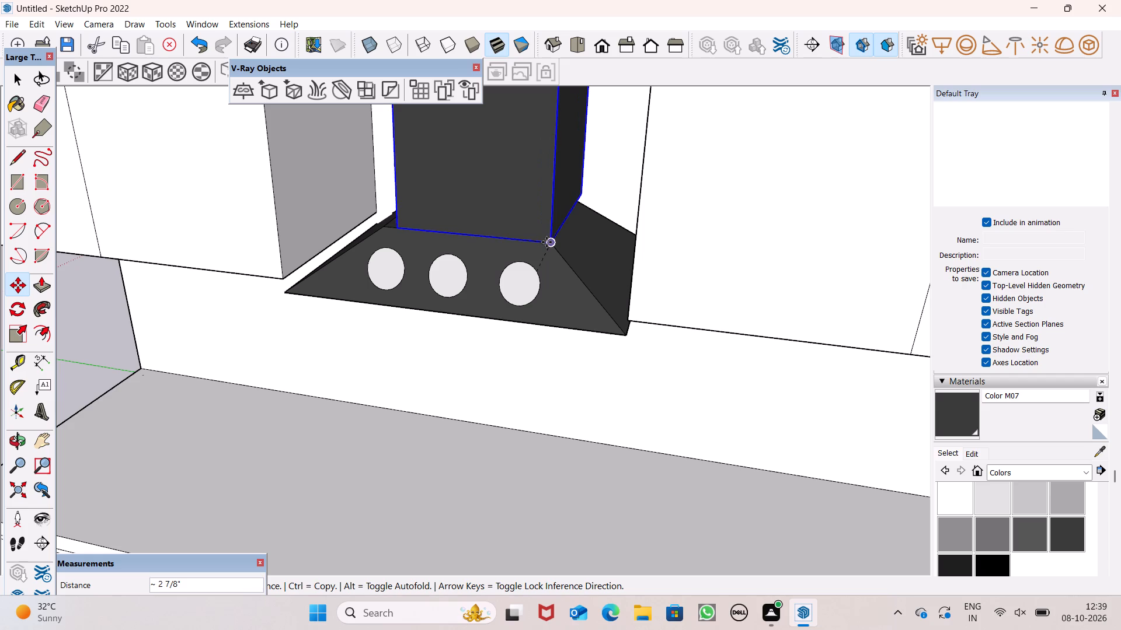
pyautogui.moveTo(546, 242); pyautogui.dragTo(542, 241)
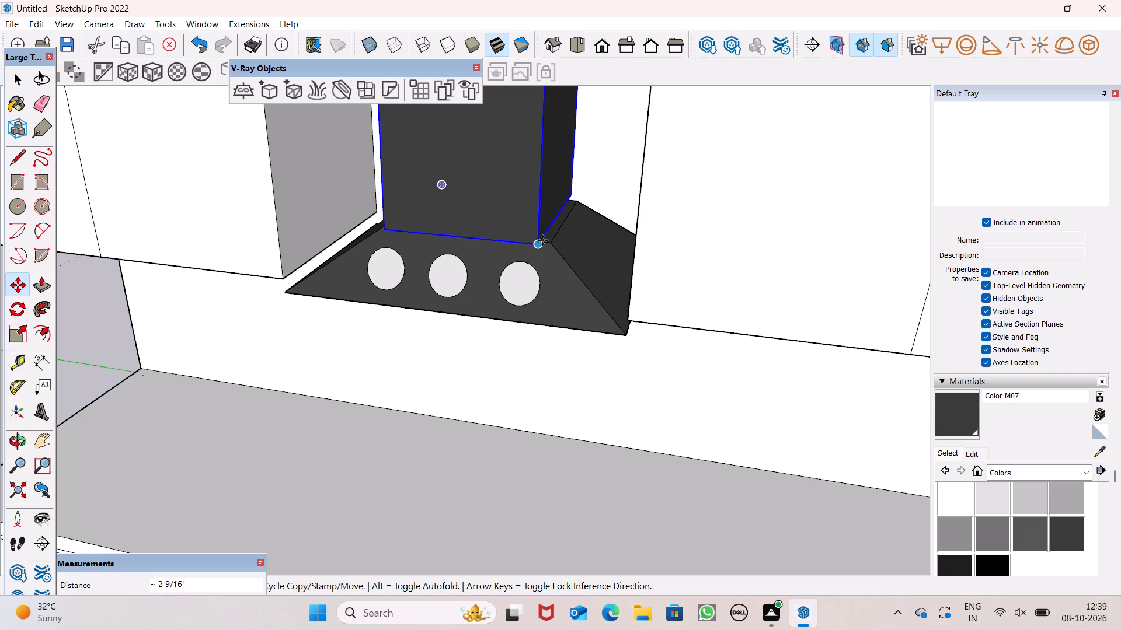
# Scale the box's depth to 0.81 along the red axis from its front face.
pyautogui.scroll(4, 542, 233)
pyautogui.moveTo(562, 245); pyautogui.dragTo(459, 291, button='middle')
pyautogui.scroll(4, 562, 245)
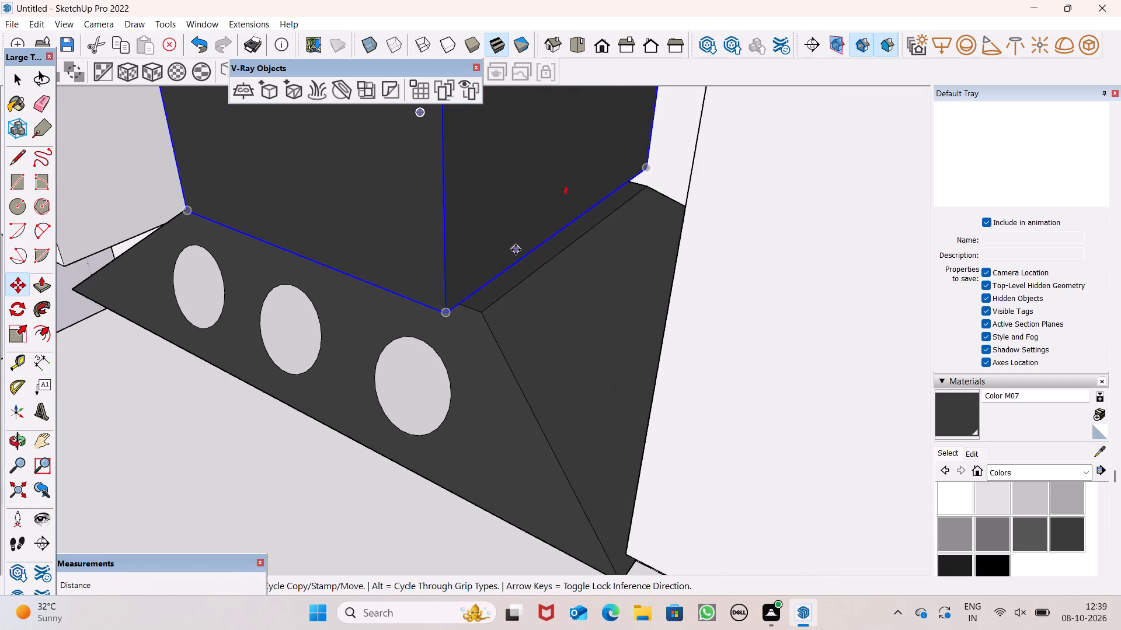
pyautogui.scroll(2, 516, 250)
pyautogui.scroll(-4, 527, 261)
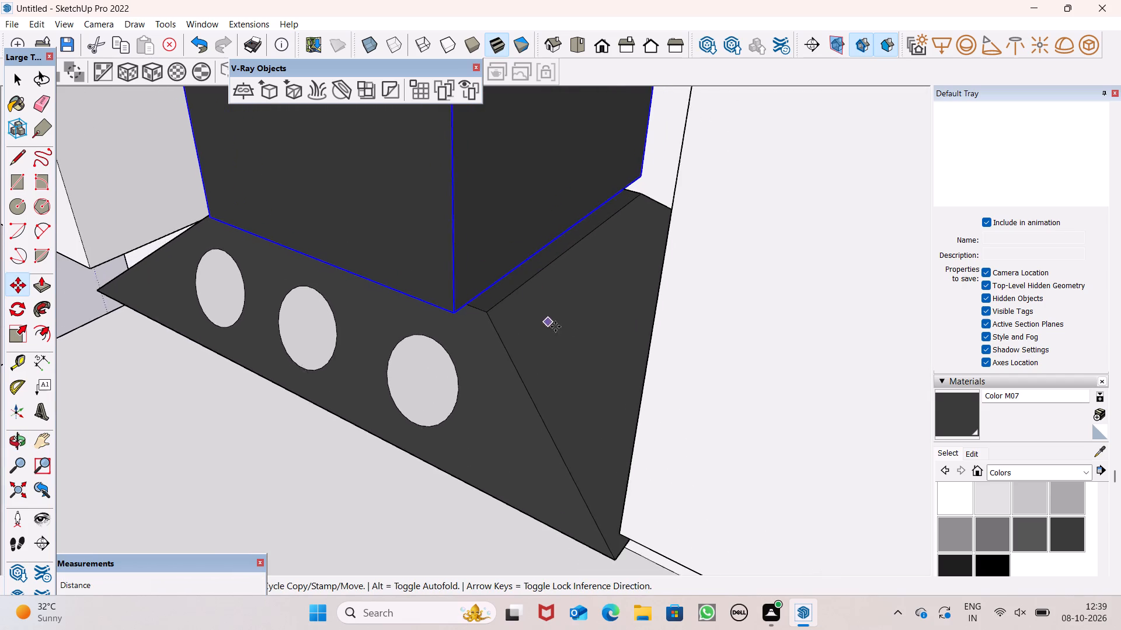
pyautogui.scroll(-12, 566, 342)
pyautogui.moveTo(569, 335); pyautogui.dragTo(601, 319, button='middle')
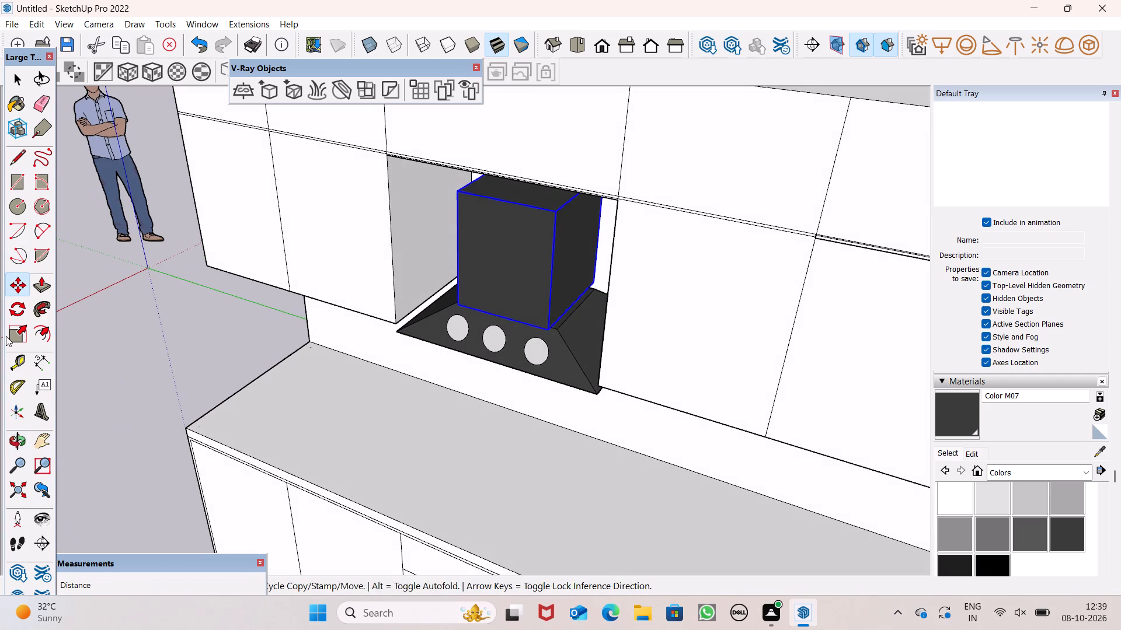
pyautogui.click(24, 335)
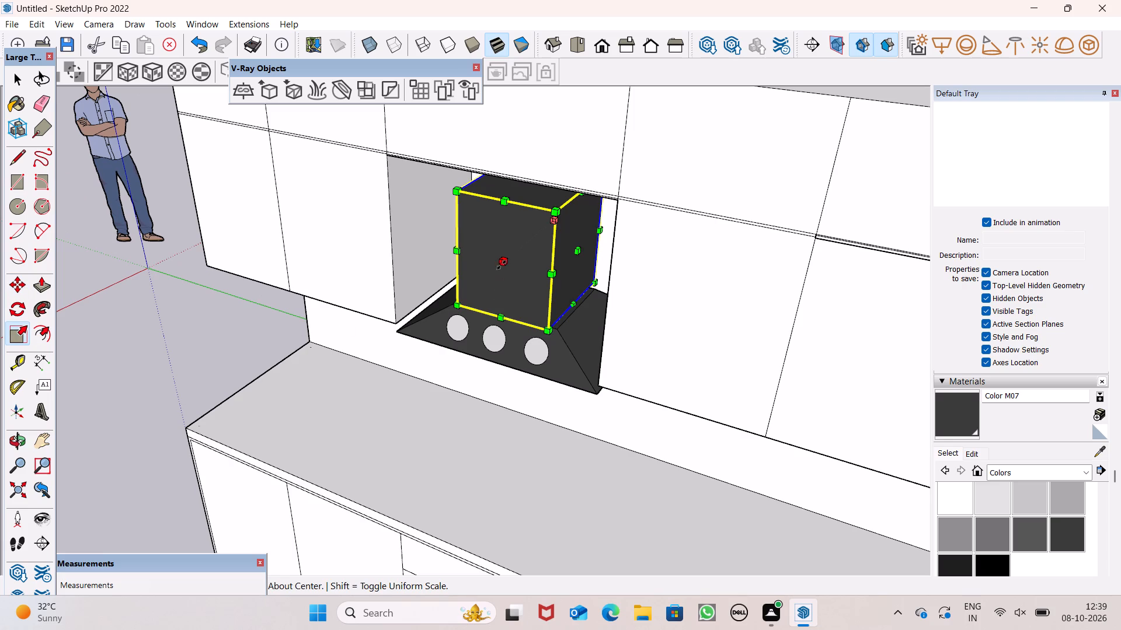
pyautogui.moveTo(504, 261); pyautogui.dragTo(518, 258)
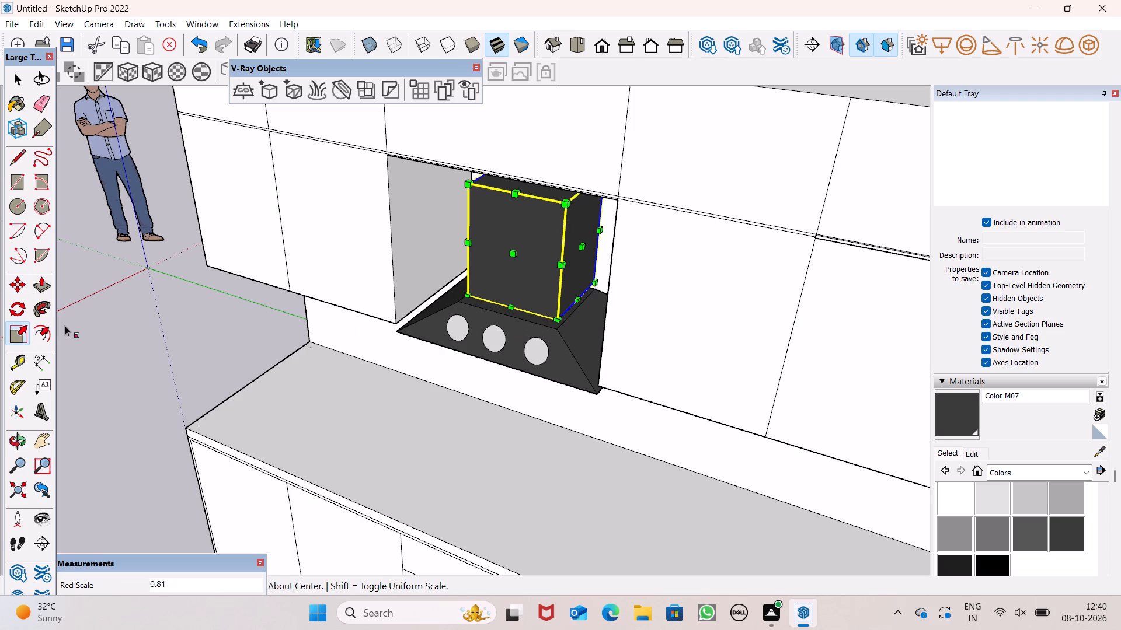
pyautogui.click(170, 351)
pyautogui.press('space')
# Move the dark box by its lower front corner onto the front corner of the hood's top.
pyautogui.scroll(5, 556, 289)
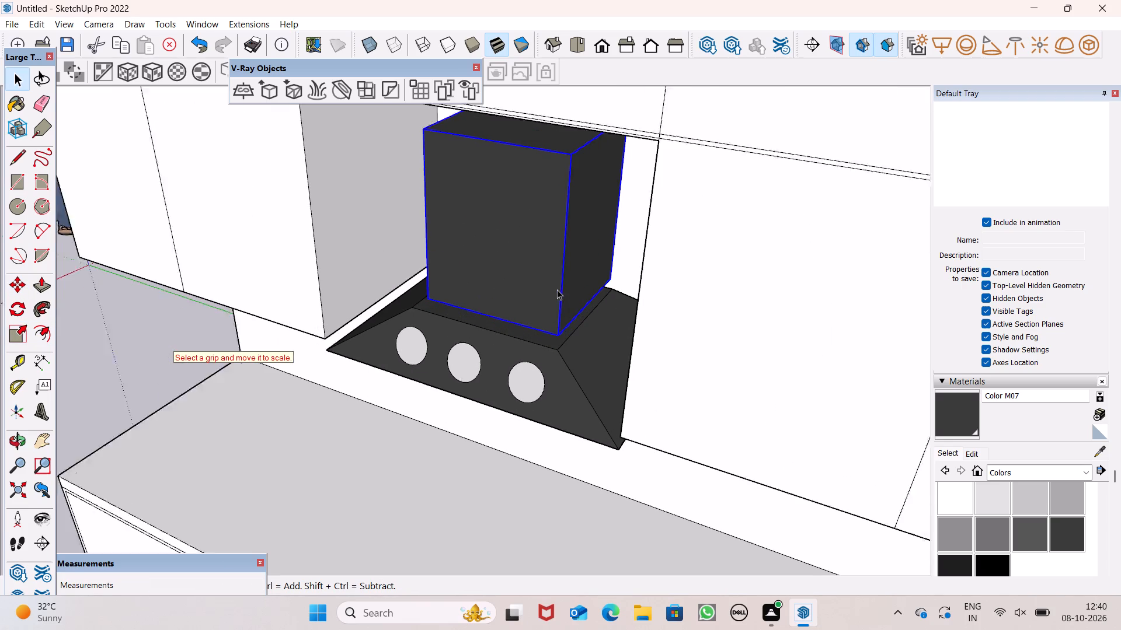
pyautogui.scroll(2, 557, 289)
pyautogui.press('m')
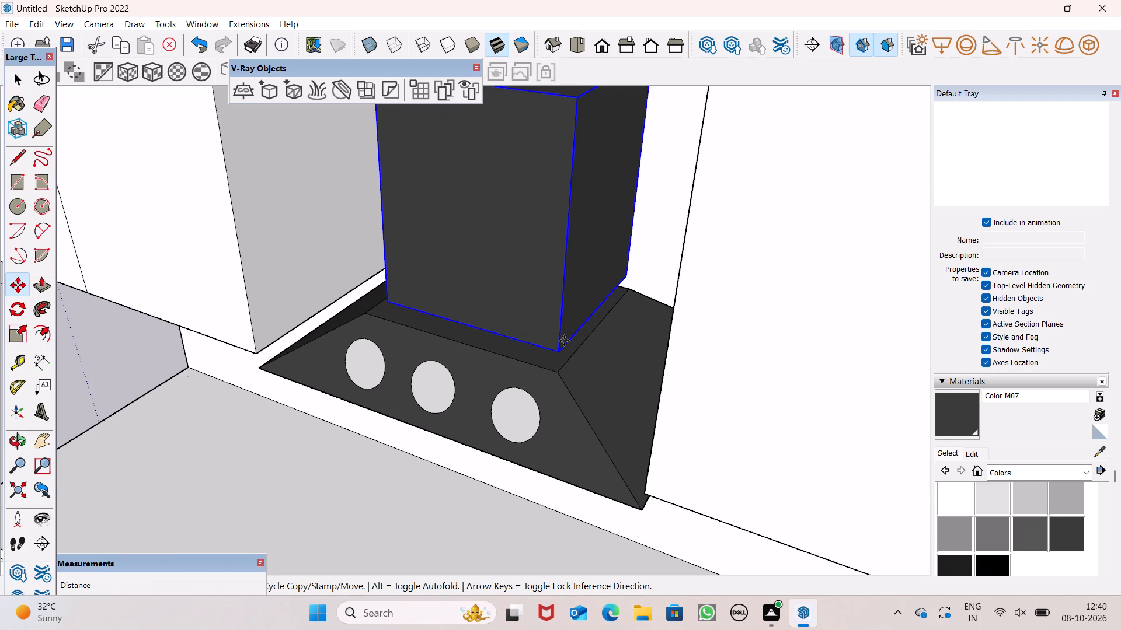
pyautogui.press('Return')
pyautogui.moveTo(562, 356); pyautogui.dragTo(562, 366)
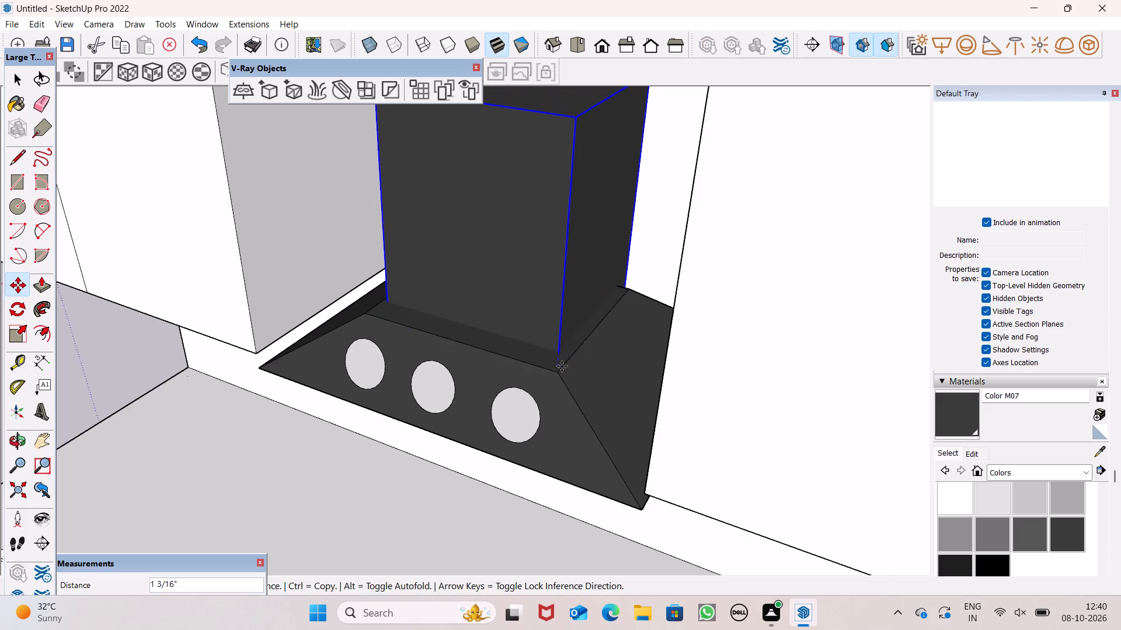
pyautogui.moveTo(562, 366); pyautogui.dragTo(559, 369)
pyautogui.press('space')
pyautogui.press('space')
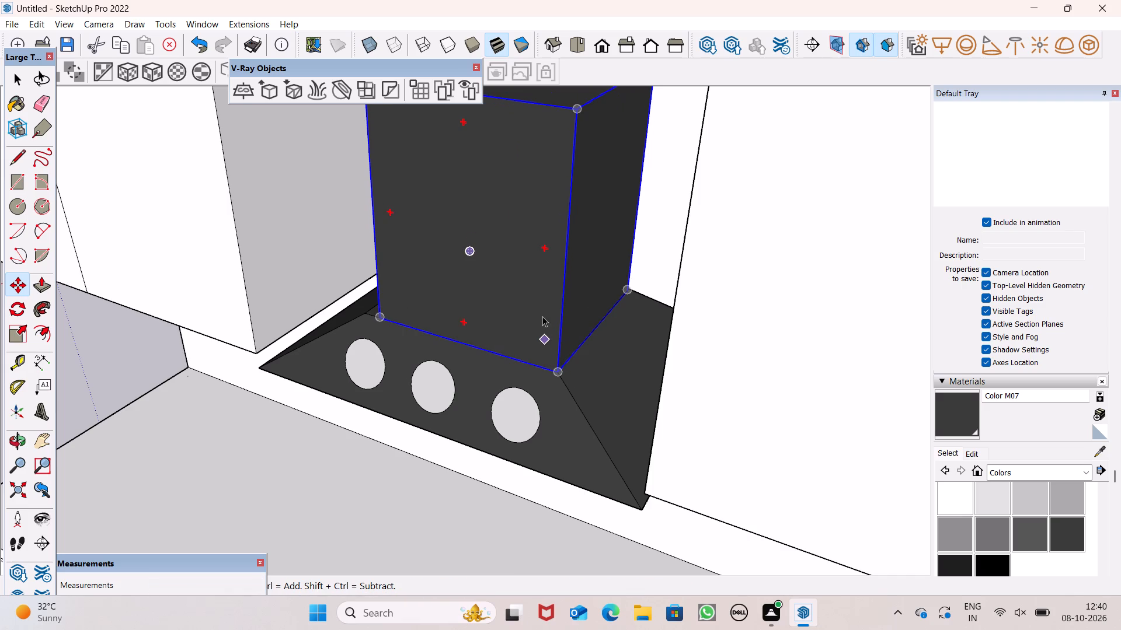
# Scale the dark box's height upward from its top face until it reaches the underside of the upper cabinets.
pyautogui.scroll(-1, 551, 339)
pyautogui.scroll(1, 579, 317)
pyautogui.scroll(-11, 601, 332)
pyautogui.moveTo(604, 301); pyautogui.dragTo(638, 226, button='middle')
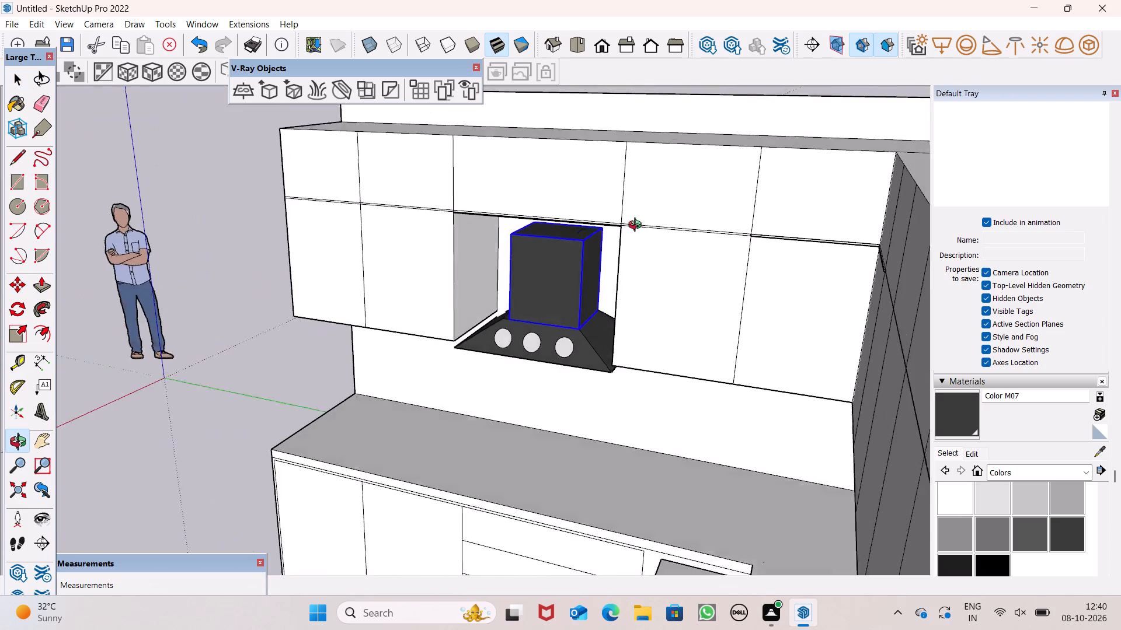
pyautogui.moveTo(638, 226); pyautogui.dragTo(652, 171, button='middle')
pyautogui.scroll(7, 582, 208)
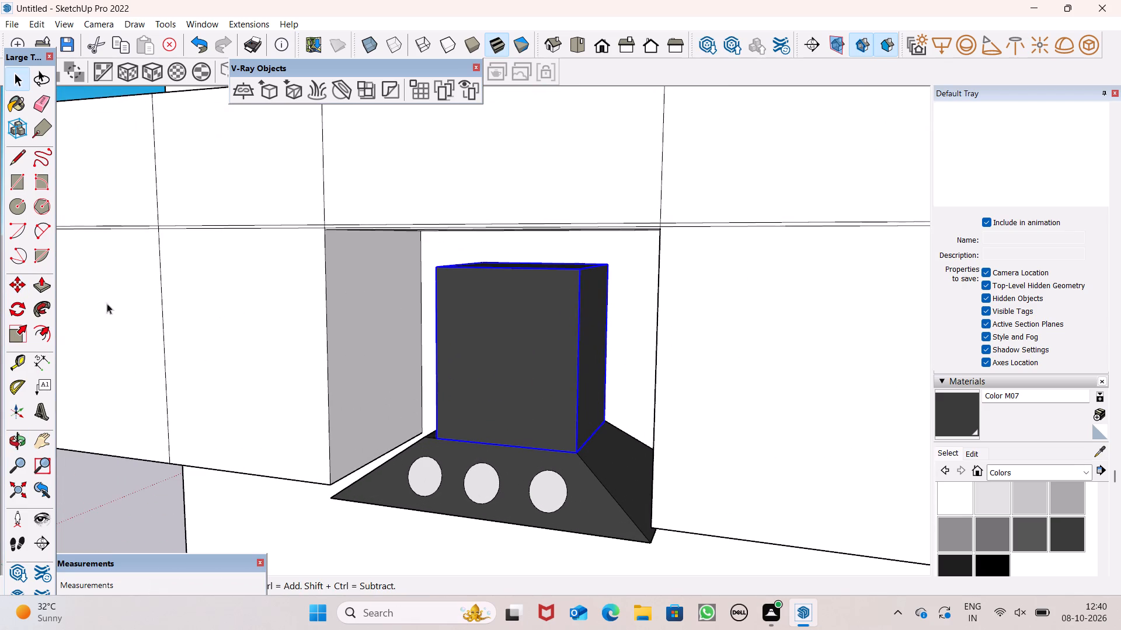
pyautogui.click(22, 328)
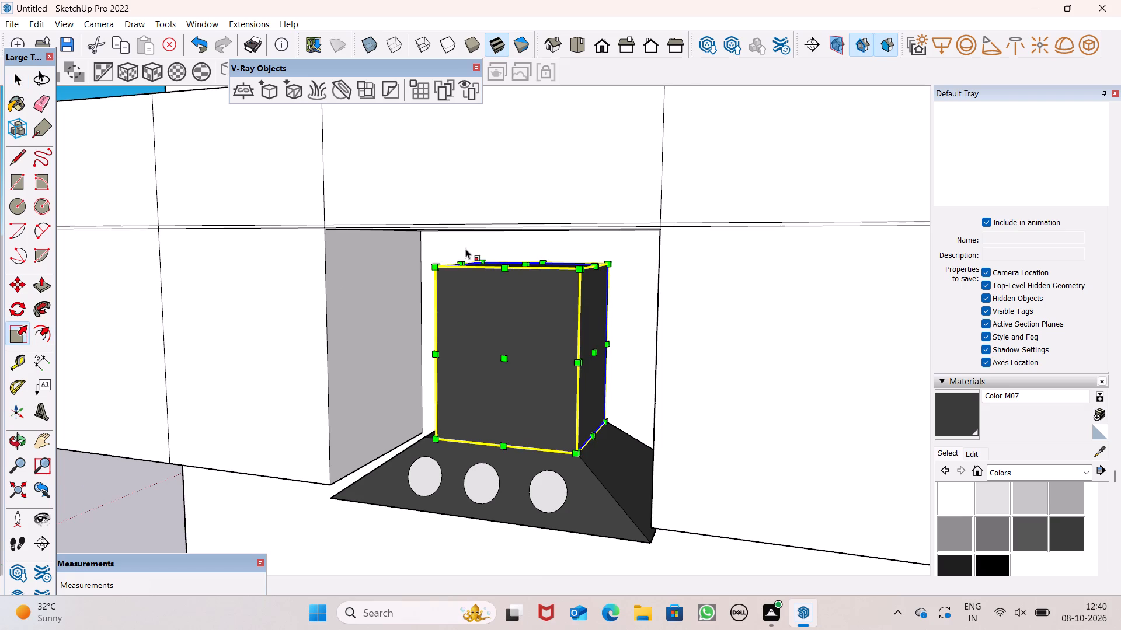
pyautogui.scroll(5, 468, 249)
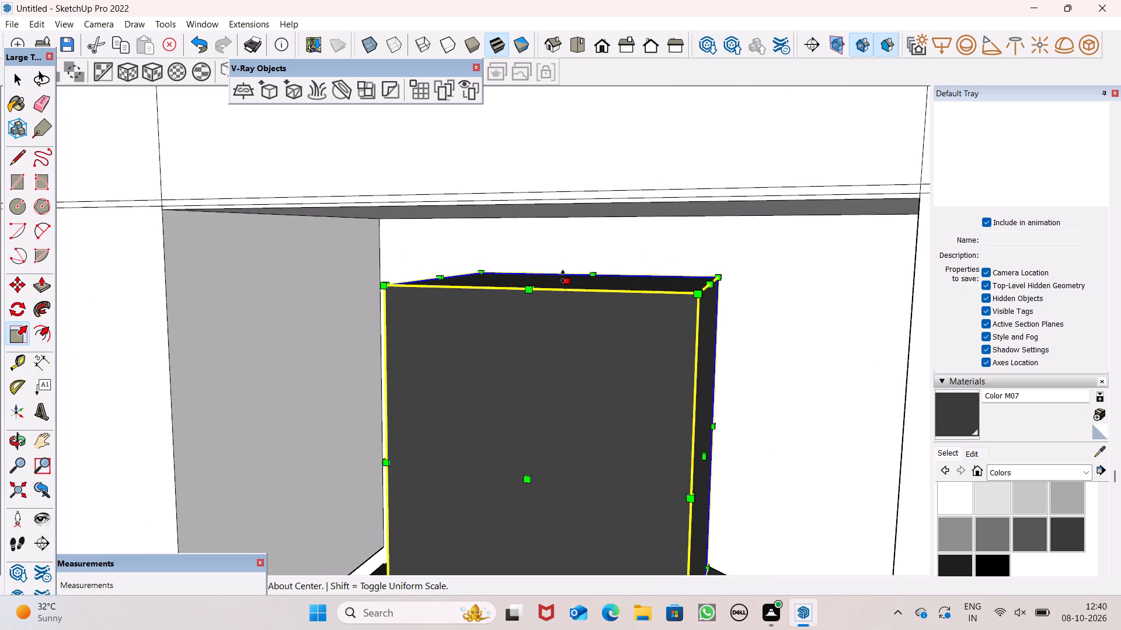
pyautogui.moveTo(563, 276); pyautogui.dragTo(562, 208)
pyautogui.press('space')
pyautogui.press('space')
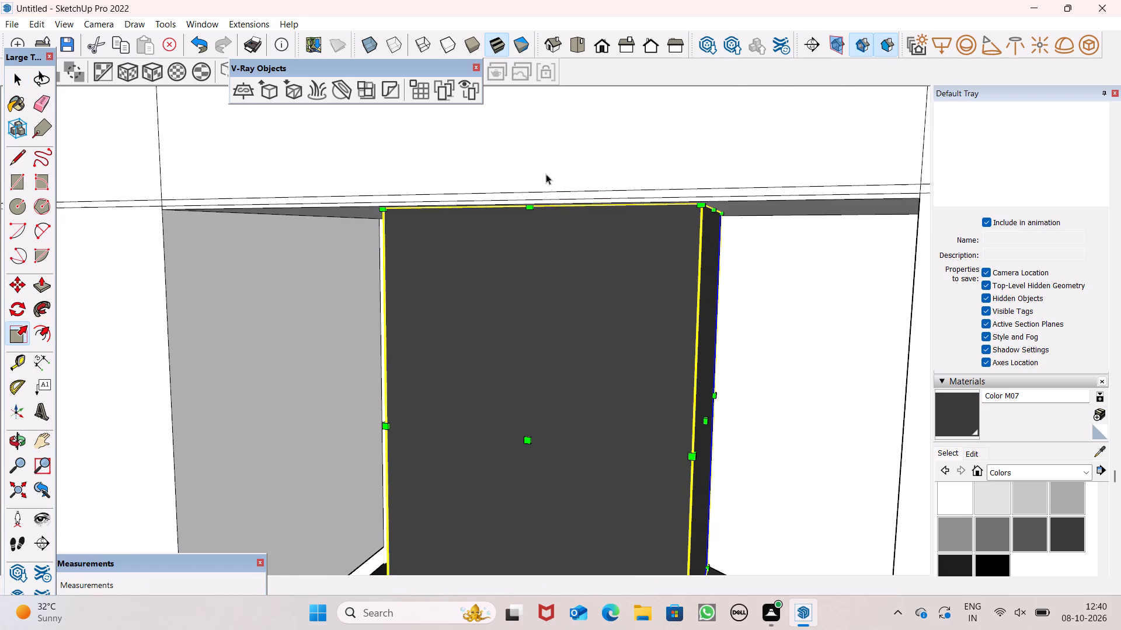
# Deselect the chimney box and inspect the hood, upper cabinets and whole kitchen from several angles.
pyautogui.scroll(-2, 545, 199)
pyautogui.scroll(-5, 591, 220)
pyautogui.scroll(-8, 607, 268)
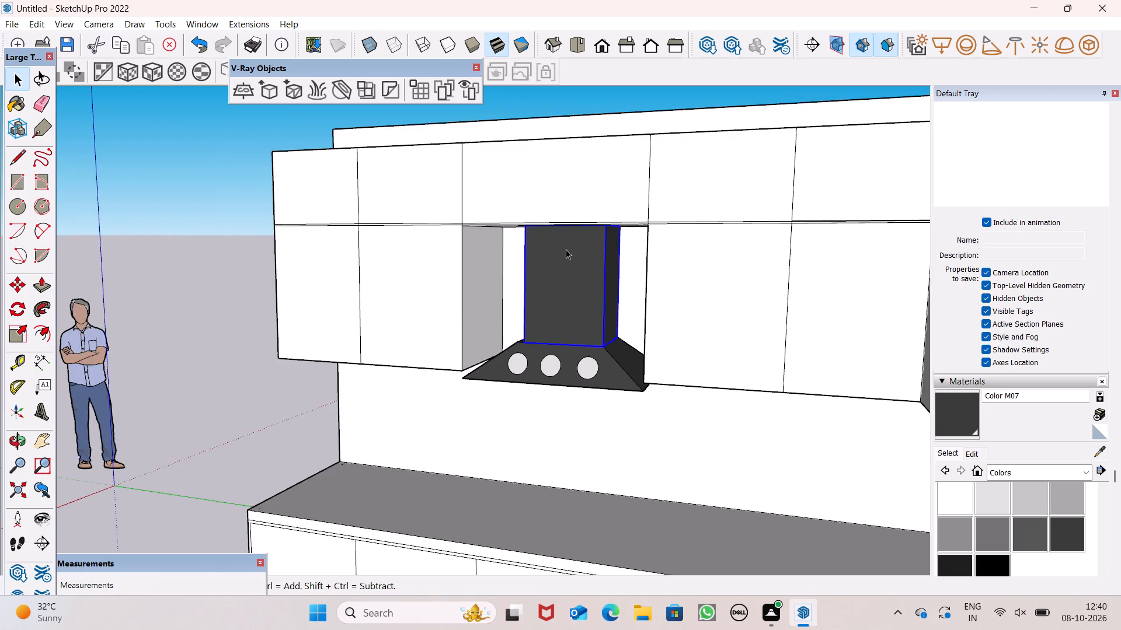
pyautogui.scroll(-3, 567, 282)
pyautogui.moveTo(562, 348); pyautogui.dragTo(649, 421, button='middle')
pyautogui.scroll(5, 527, 317)
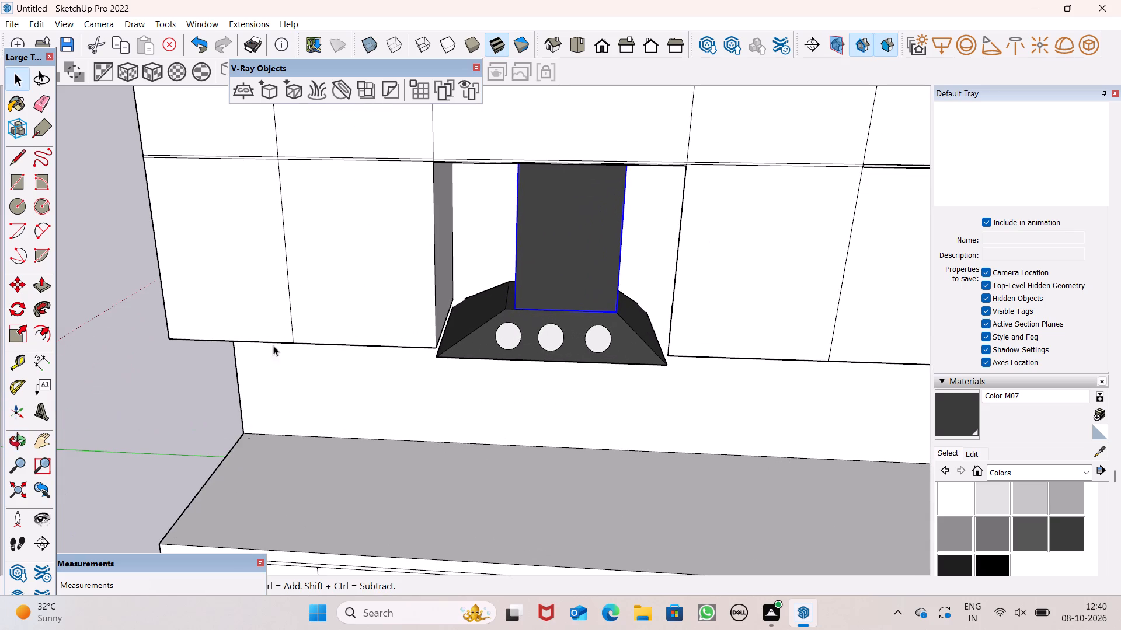
pyautogui.click(148, 359)
pyautogui.scroll(3, 499, 338)
pyautogui.scroll(-8, 497, 283)
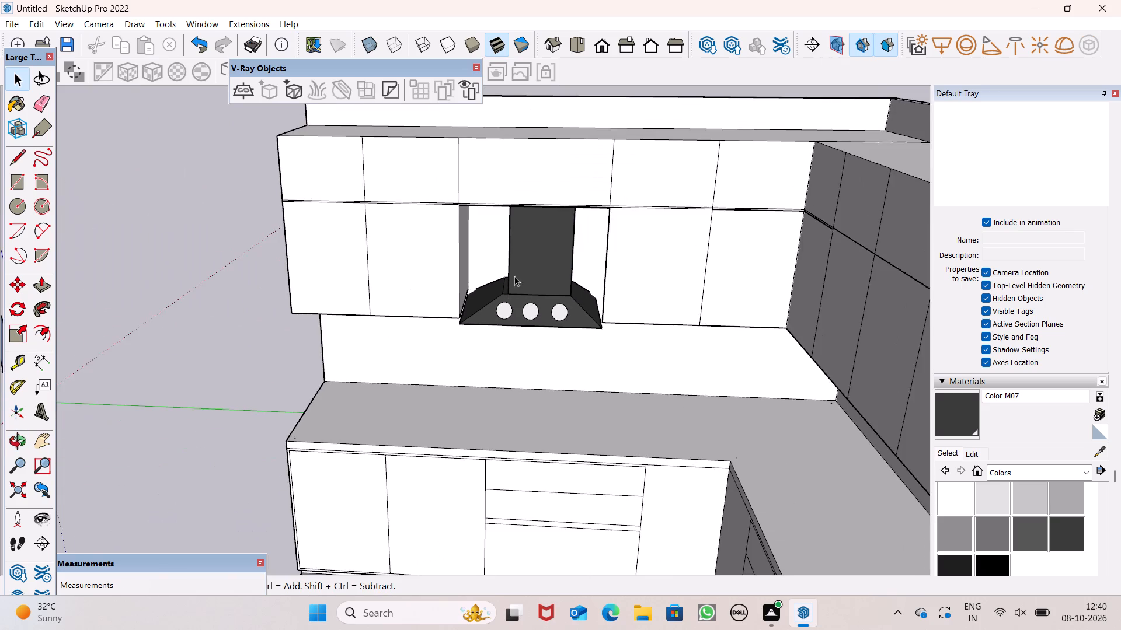
pyautogui.scroll(-2, 519, 289)
pyautogui.scroll(-2, 598, 296)
pyautogui.scroll(-9, 551, 258)
pyautogui.moveTo(583, 350); pyautogui.dragTo(670, 250, button='middle')
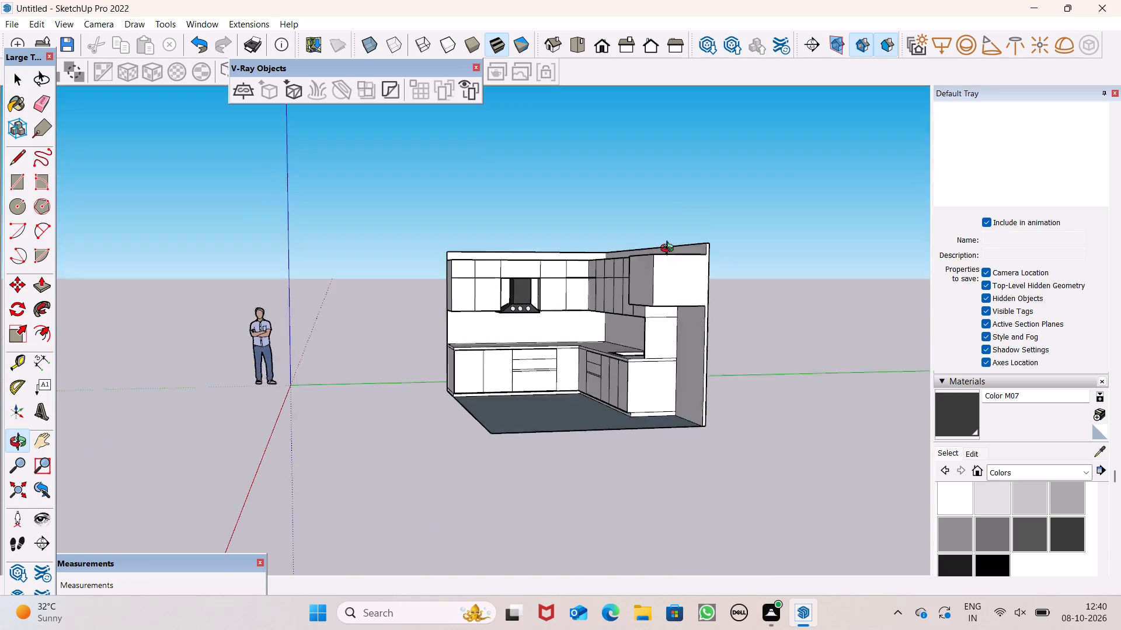
pyautogui.moveTo(670, 250); pyautogui.dragTo(645, 249, button='middle')
pyautogui.scroll(-2, 525, 299)
pyautogui.moveTo(552, 404); pyautogui.dragTo(626, 443, button='middle')
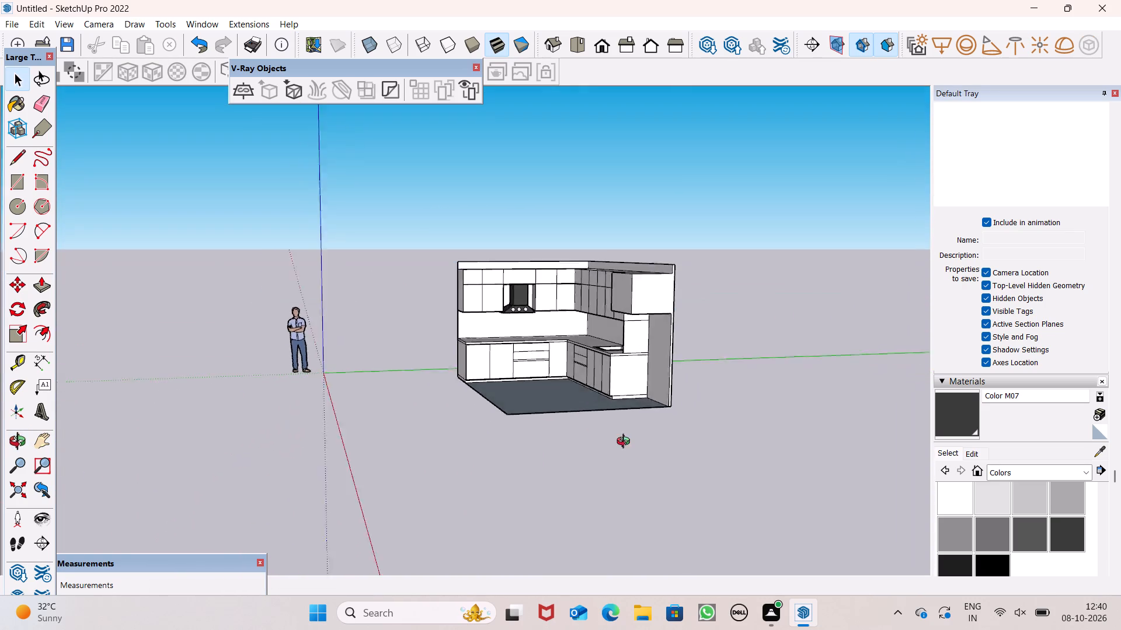
pyautogui.moveTo(626, 443); pyautogui.dragTo(723, 449, button='middle')
pyautogui.click(640, 448)
pyautogui.scroll(6, 619, 411)
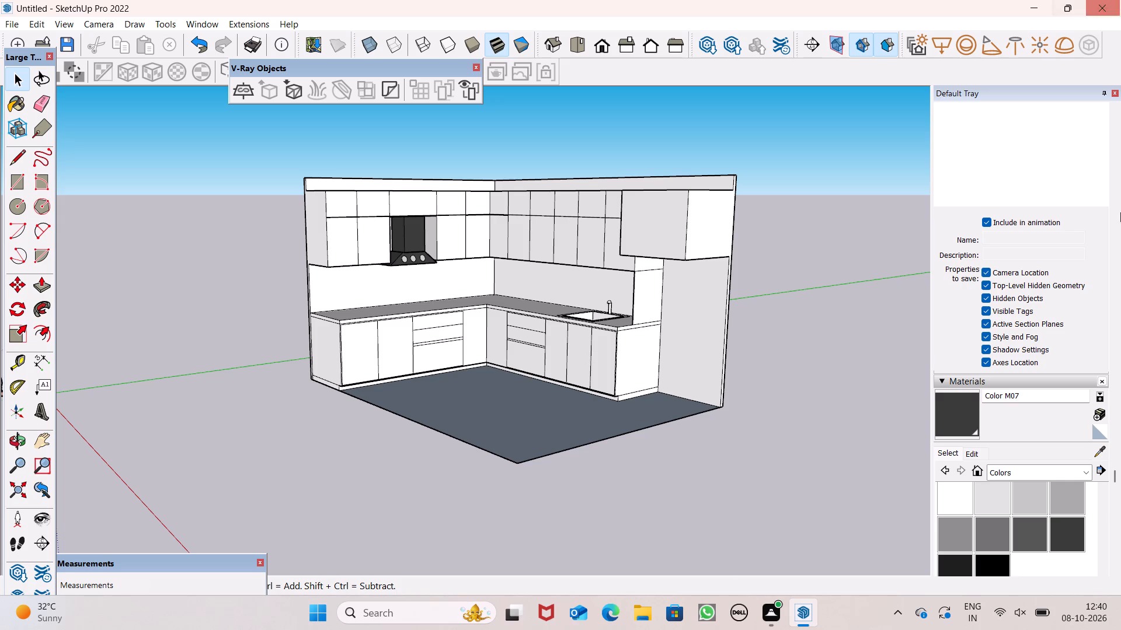
# Paint the countertop's top surface with Basic Tile from the Tile material collection.
pyautogui.click(1086, 473)
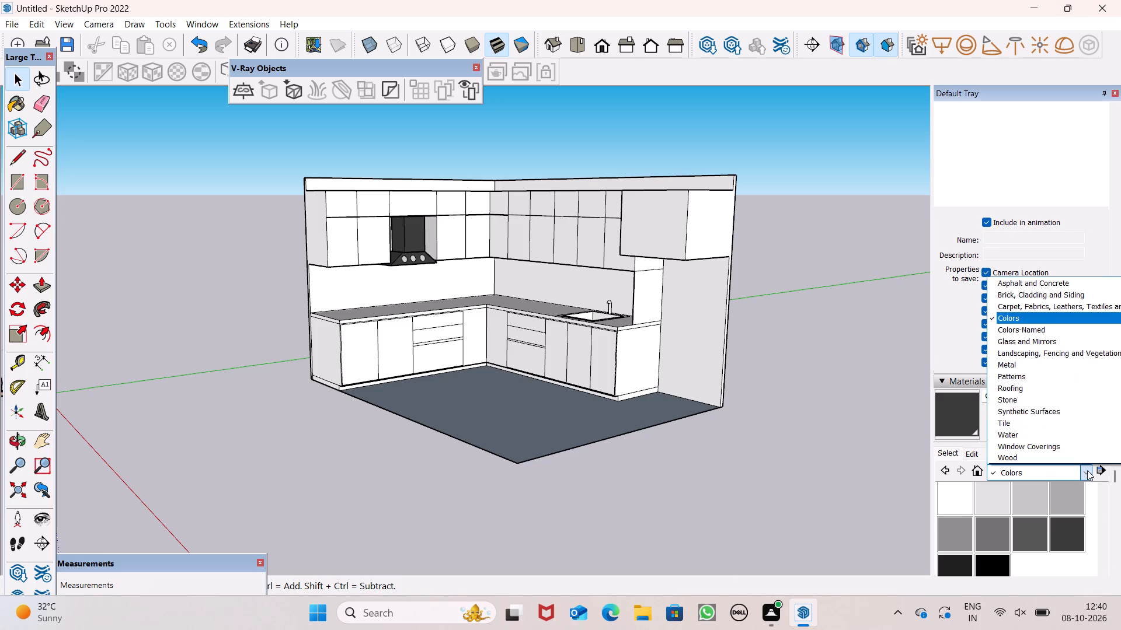
pyautogui.click(1038, 425)
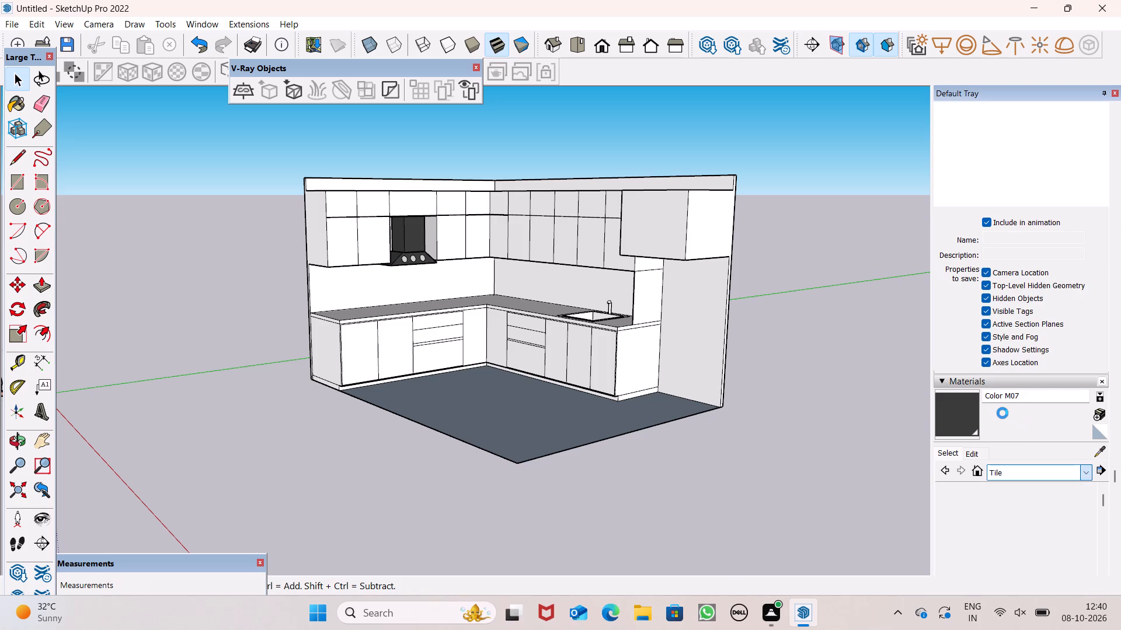
pyautogui.scroll(-3, 1006, 469)
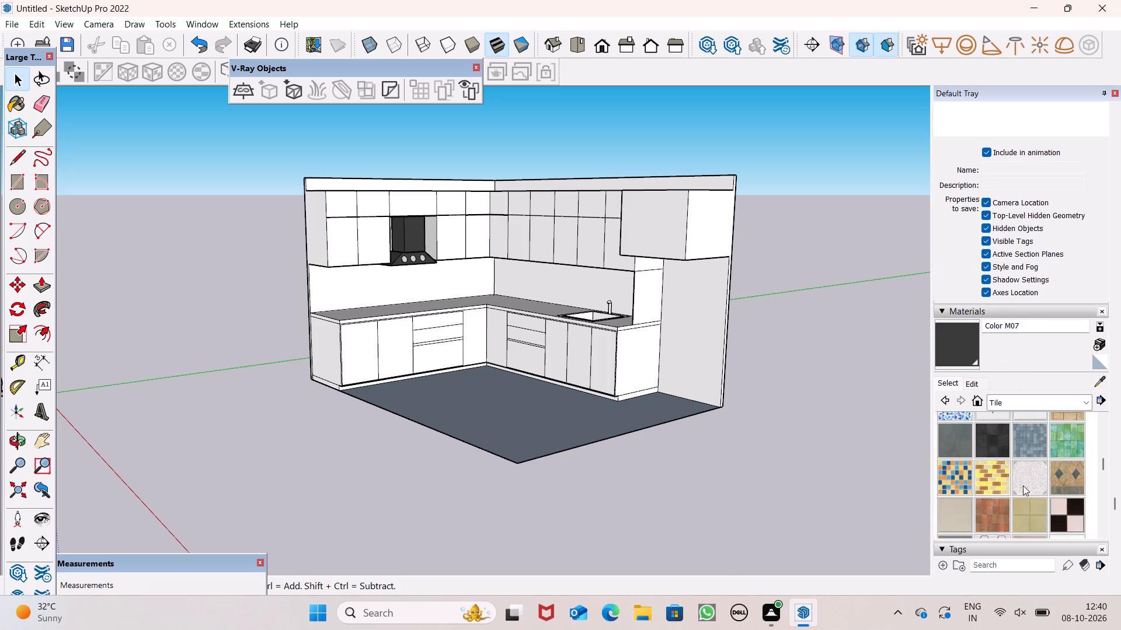
pyautogui.scroll(1, 1021, 464)
pyautogui.scroll(-4, 1019, 463)
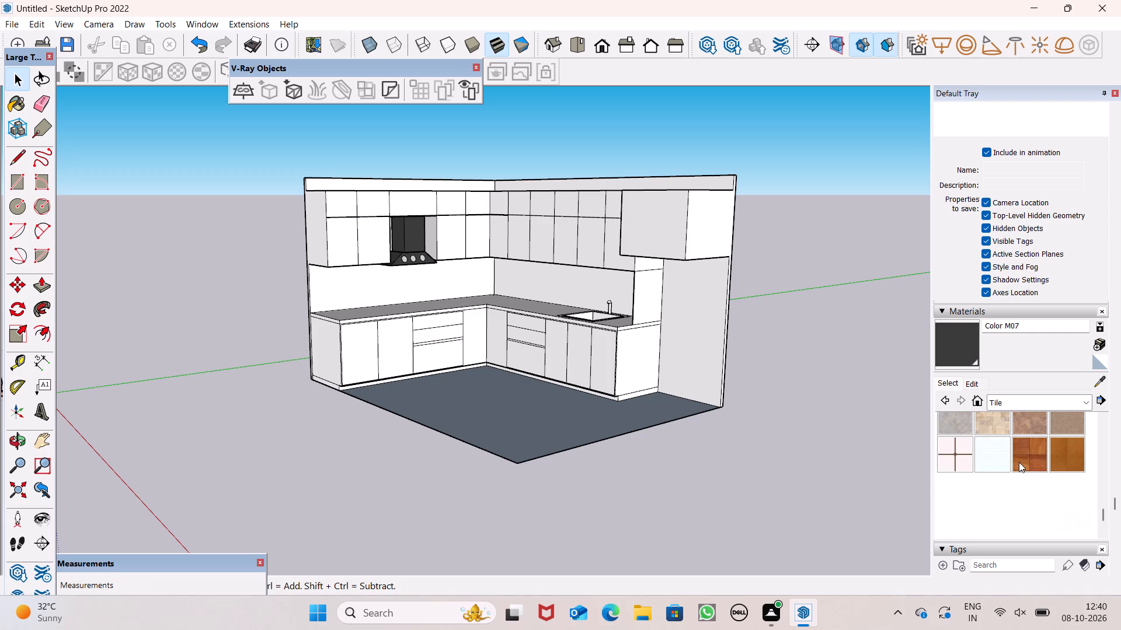
pyautogui.scroll(-3, 1019, 462)
pyautogui.scroll(2, 1019, 462)
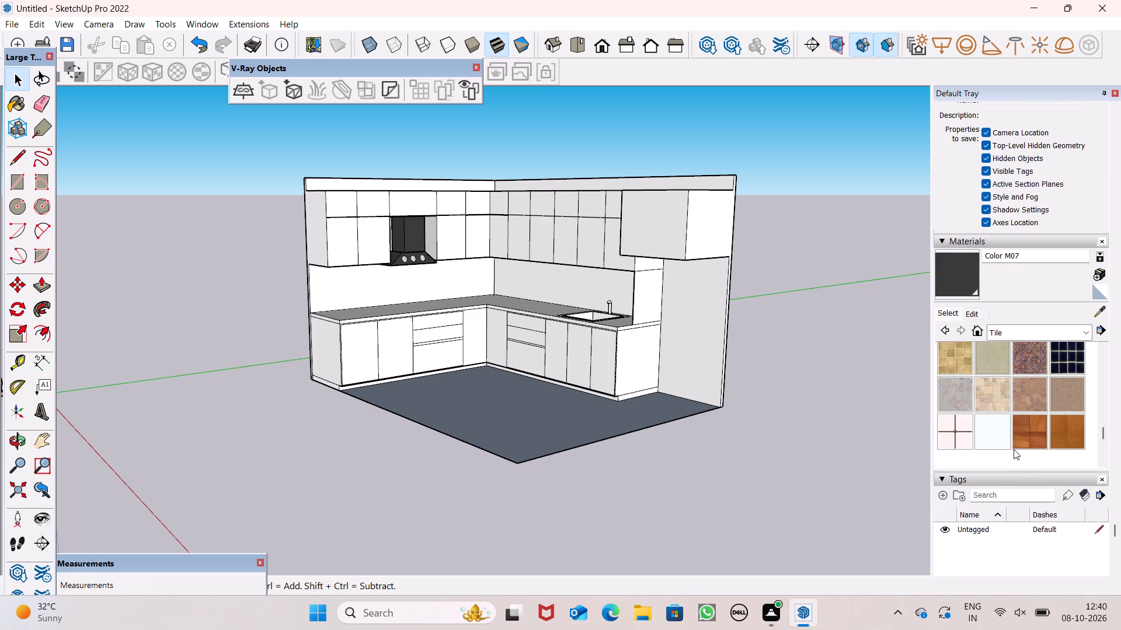
pyautogui.scroll(2, 1014, 449)
pyautogui.scroll(-1, 1014, 449)
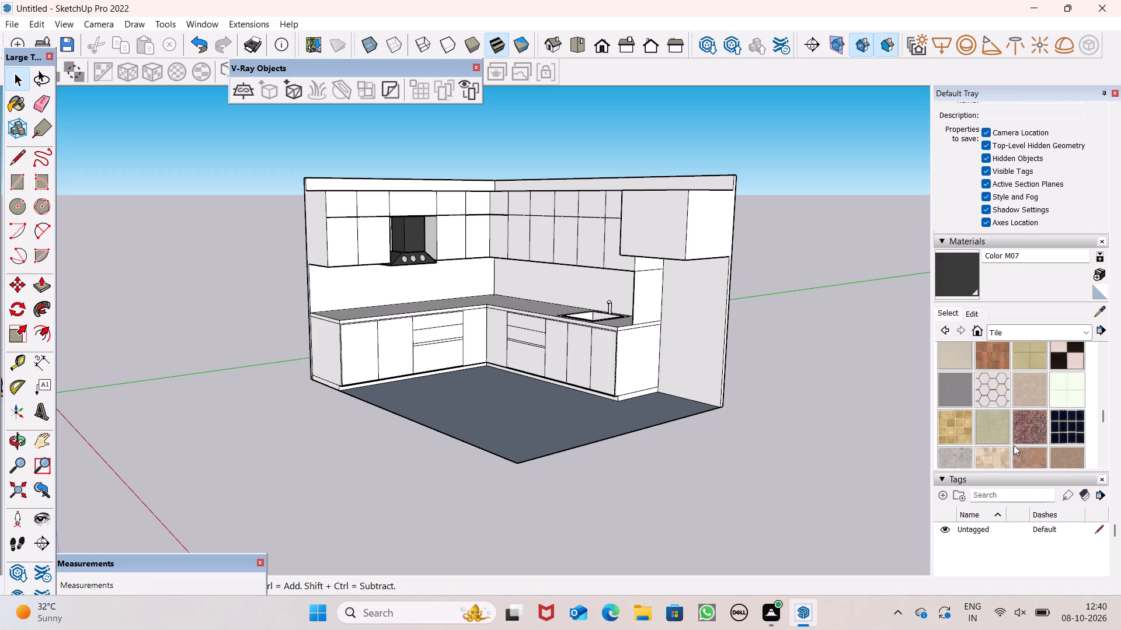
pyautogui.scroll(4, 1014, 445)
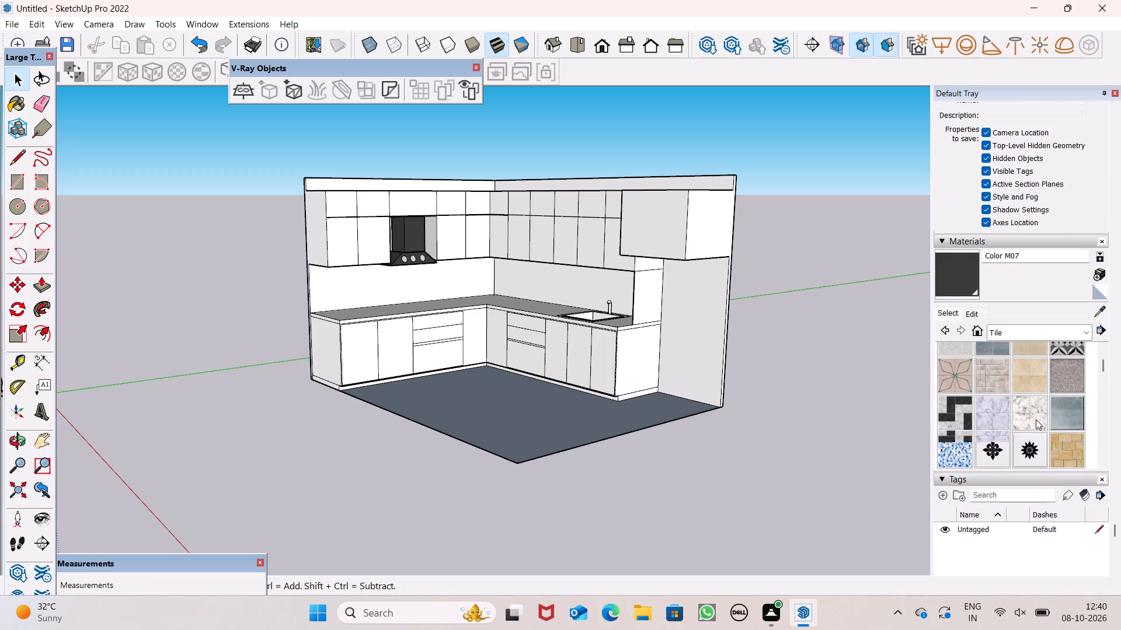
pyautogui.click(949, 361)
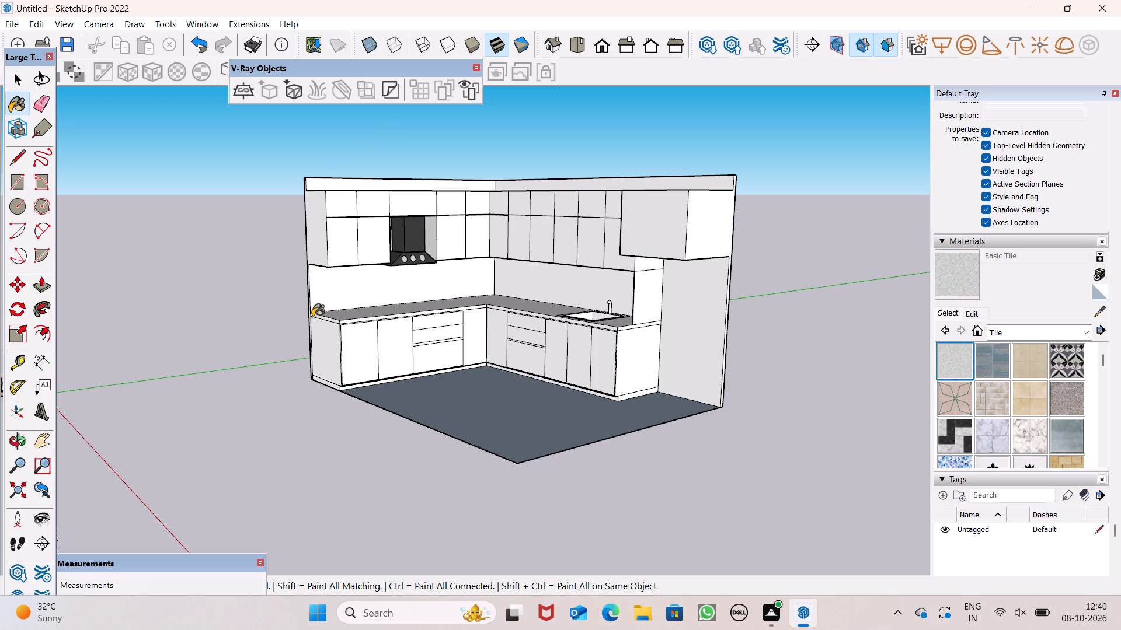
pyautogui.moveTo(344, 317); pyautogui.dragTo(395, 430, button='middle')
pyautogui.scroll(1, 395, 439)
pyautogui.scroll(2, 371, 350)
pyautogui.scroll(-1, 371, 346)
pyautogui.scroll(8, 371, 345)
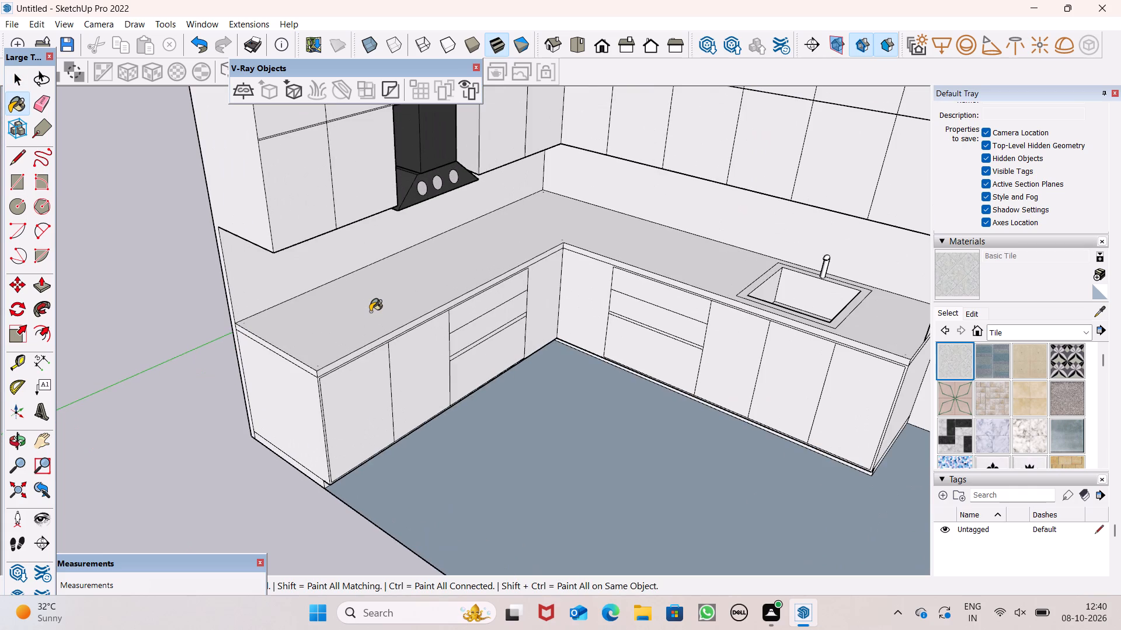
pyautogui.click(370, 311)
pyautogui.scroll(4, 347, 352)
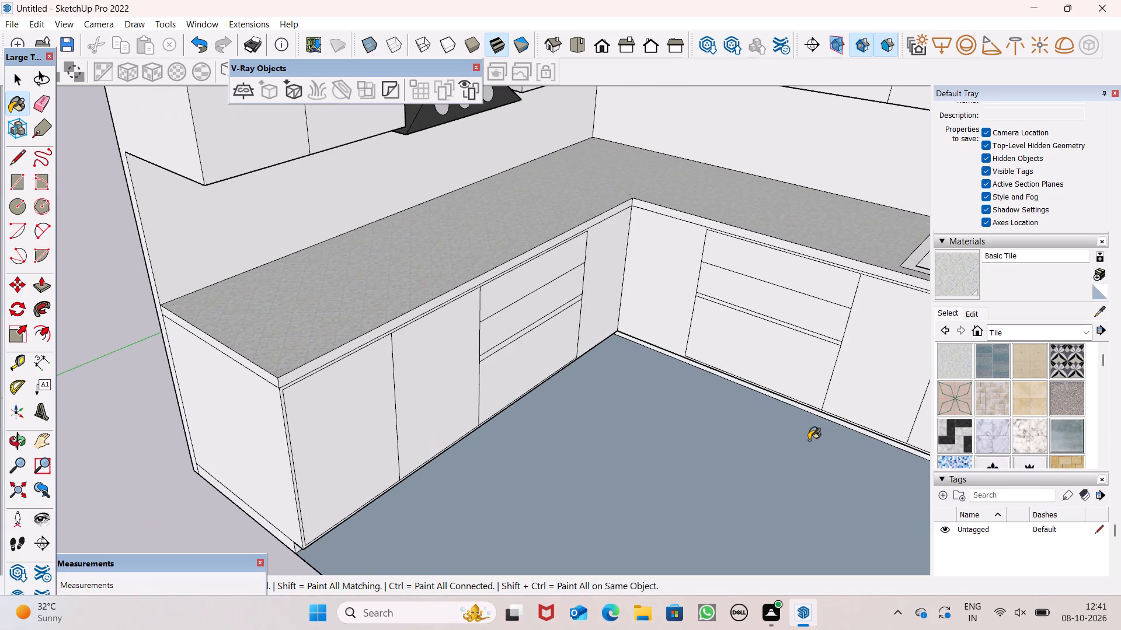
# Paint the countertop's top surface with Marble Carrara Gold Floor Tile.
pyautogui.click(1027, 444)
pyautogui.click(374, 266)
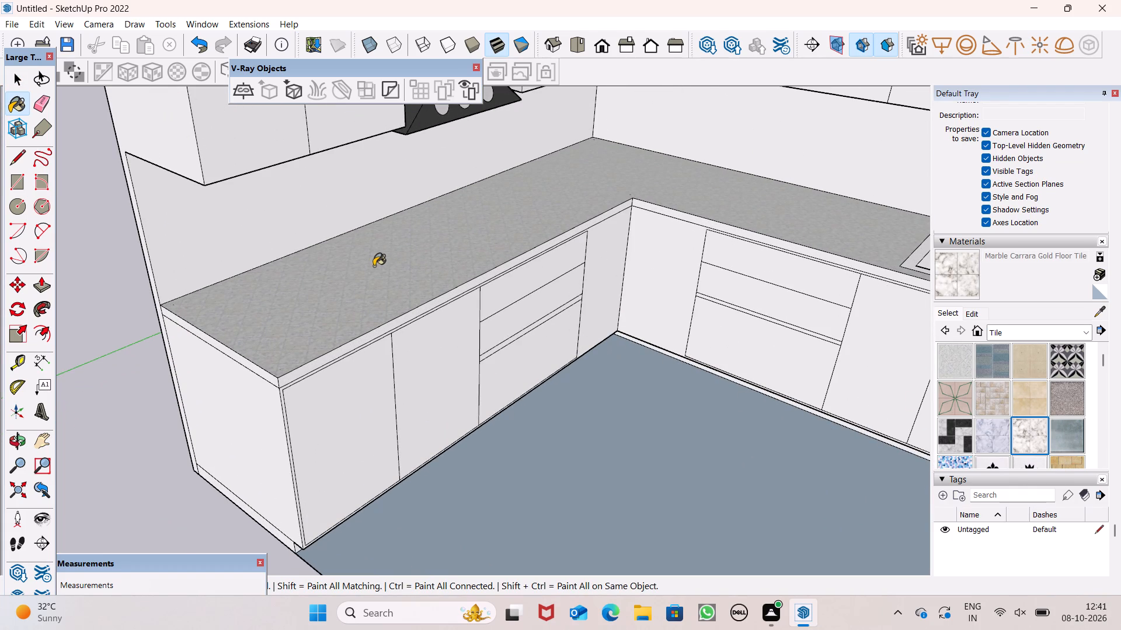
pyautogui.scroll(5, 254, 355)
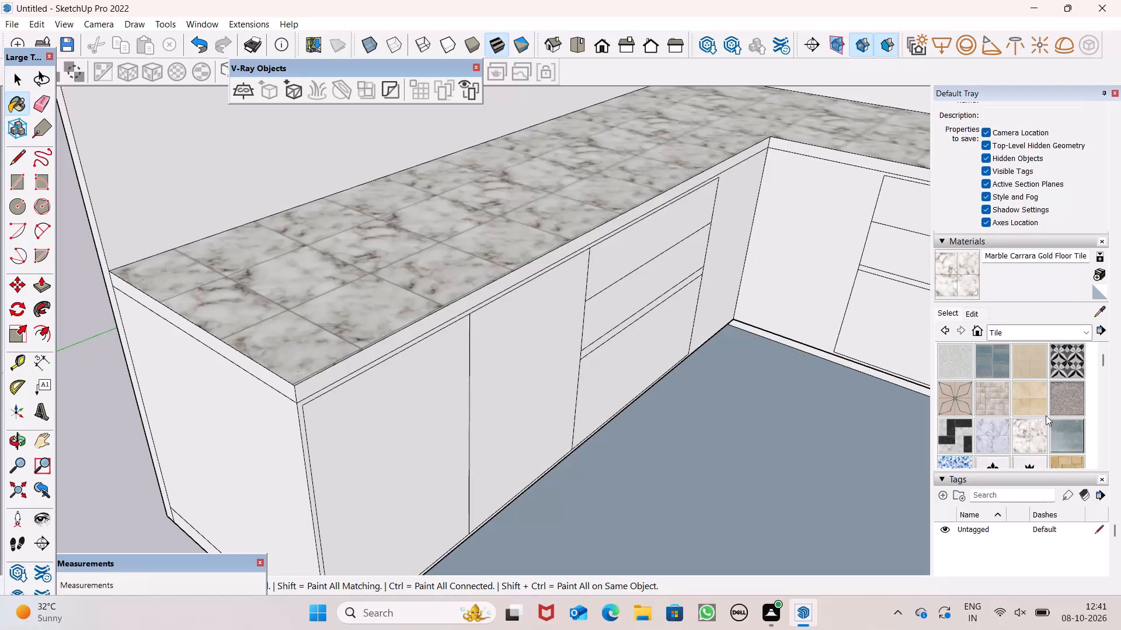
# Paint the countertop's top surface, front edge and end edge with Basic Tile.
pyautogui.click(950, 370)
pyautogui.click(381, 269)
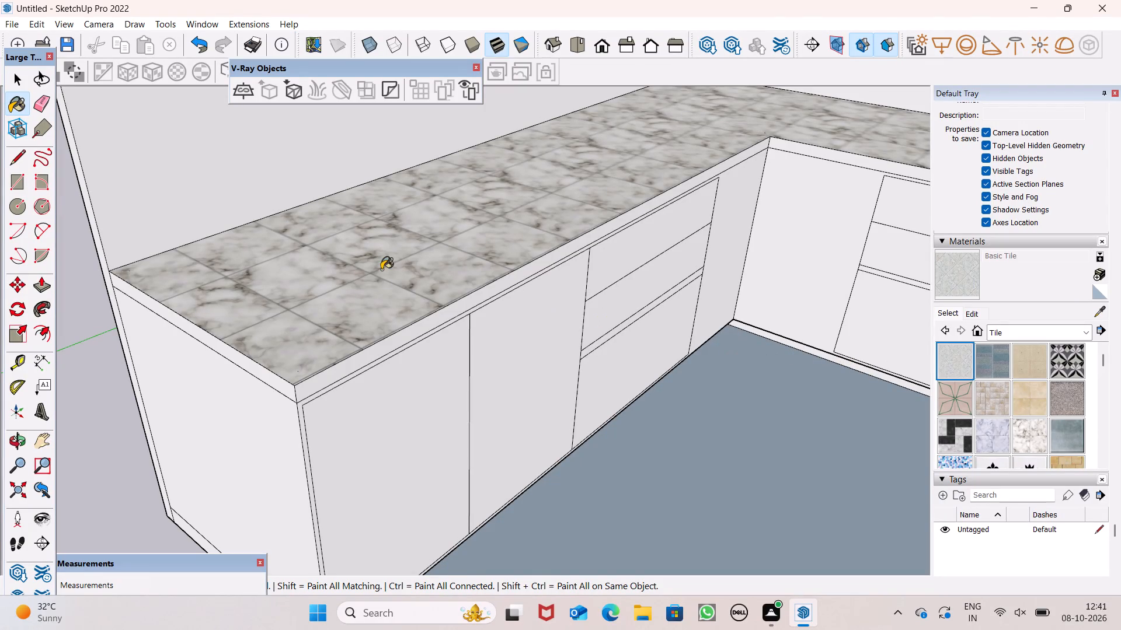
pyautogui.scroll(1, 328, 381)
pyautogui.moveTo(328, 381); pyautogui.dragTo(354, 303, button='middle')
pyautogui.scroll(3, 354, 303)
pyautogui.click(333, 279)
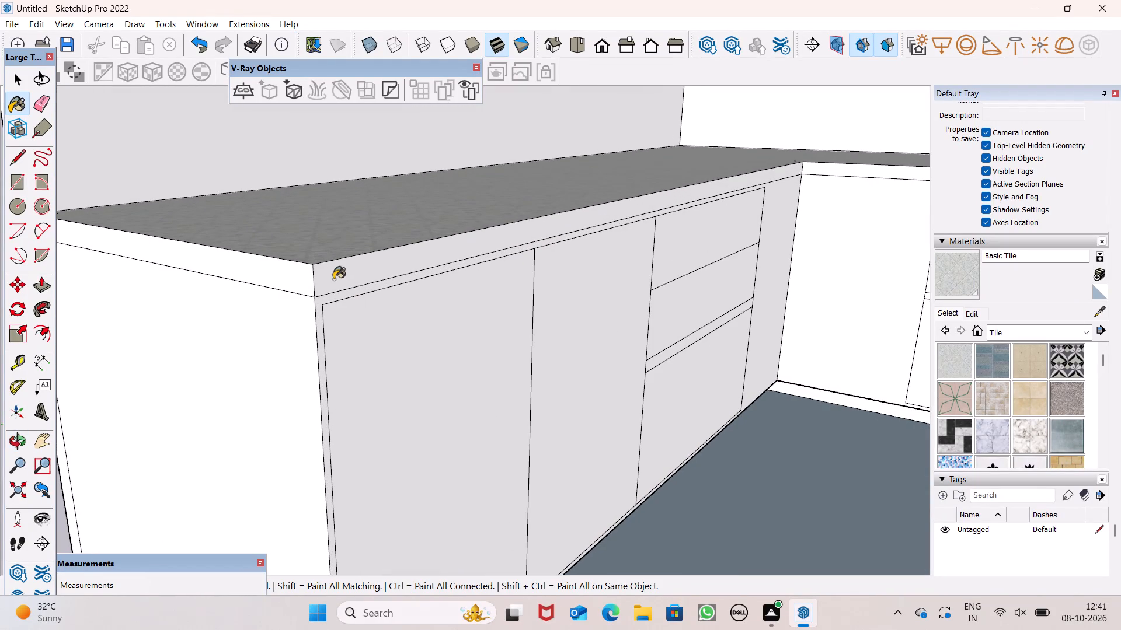
pyautogui.click(308, 279)
pyautogui.scroll(-1, 565, 27)
pyautogui.scroll(1, 563, 33)
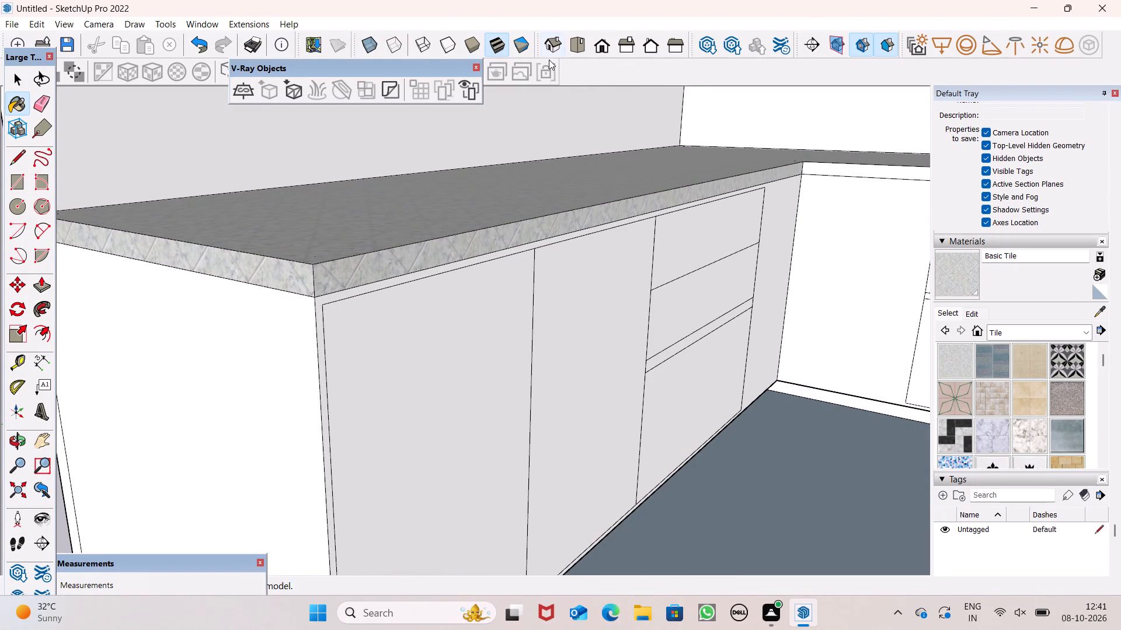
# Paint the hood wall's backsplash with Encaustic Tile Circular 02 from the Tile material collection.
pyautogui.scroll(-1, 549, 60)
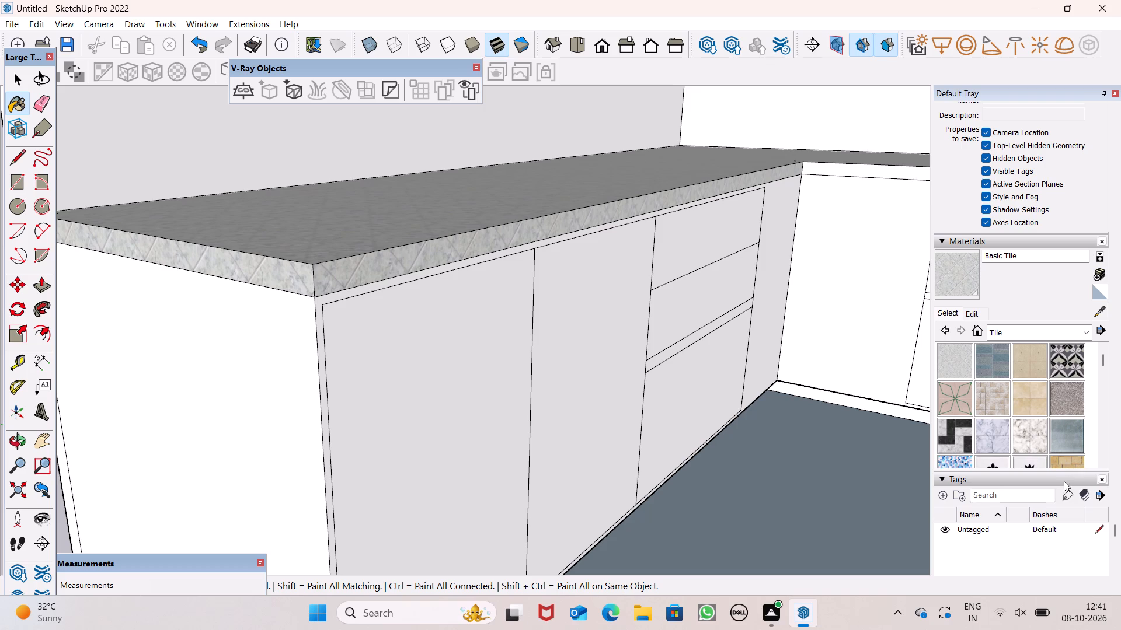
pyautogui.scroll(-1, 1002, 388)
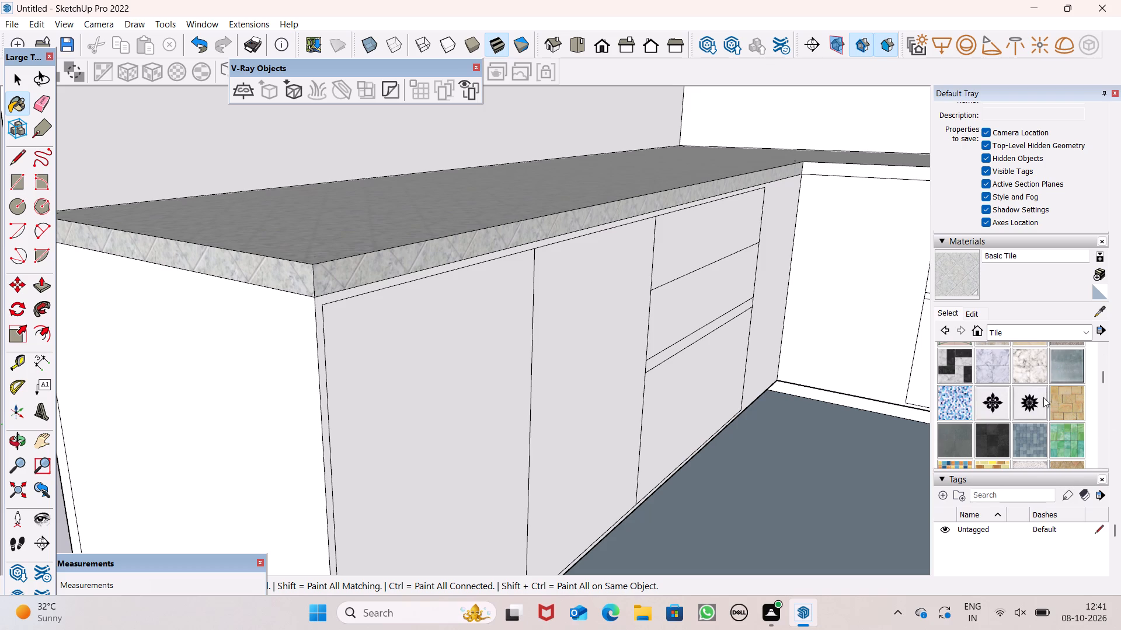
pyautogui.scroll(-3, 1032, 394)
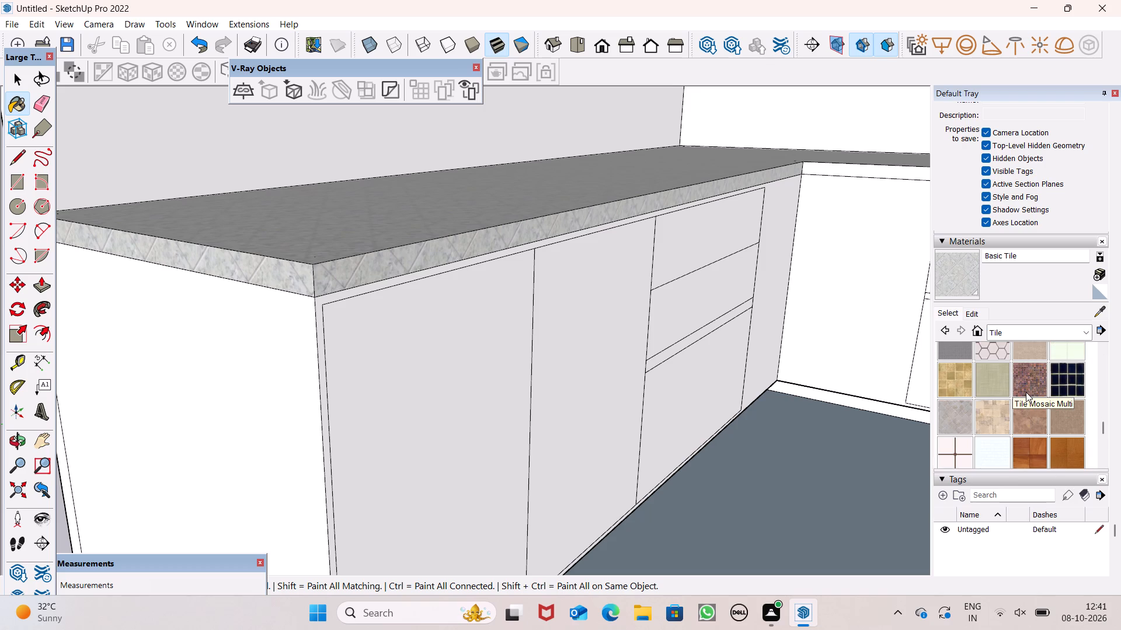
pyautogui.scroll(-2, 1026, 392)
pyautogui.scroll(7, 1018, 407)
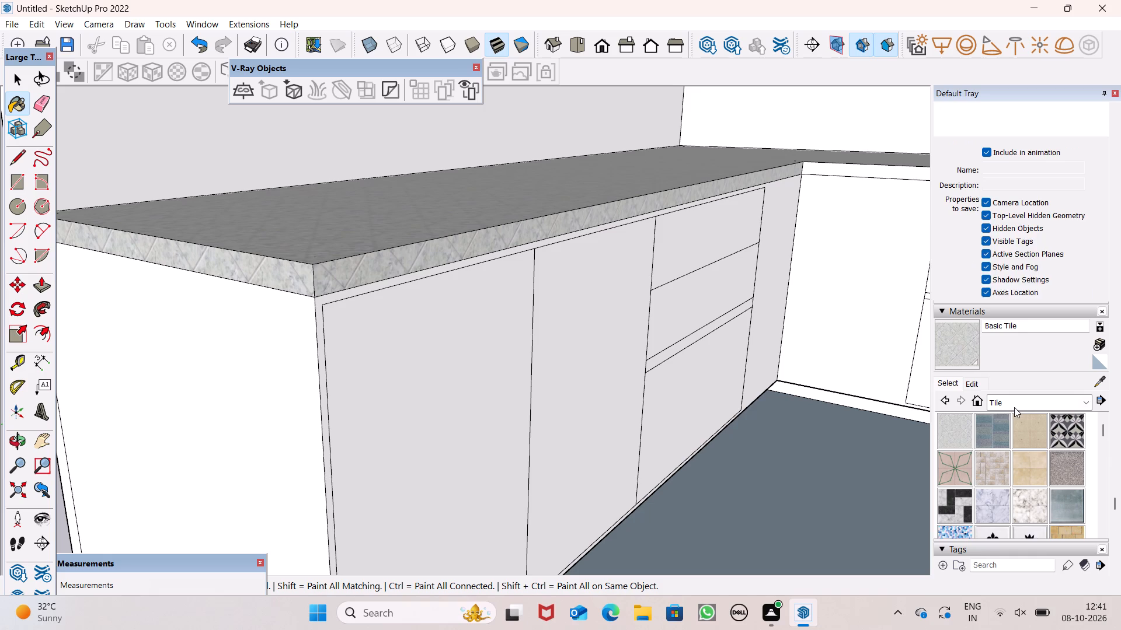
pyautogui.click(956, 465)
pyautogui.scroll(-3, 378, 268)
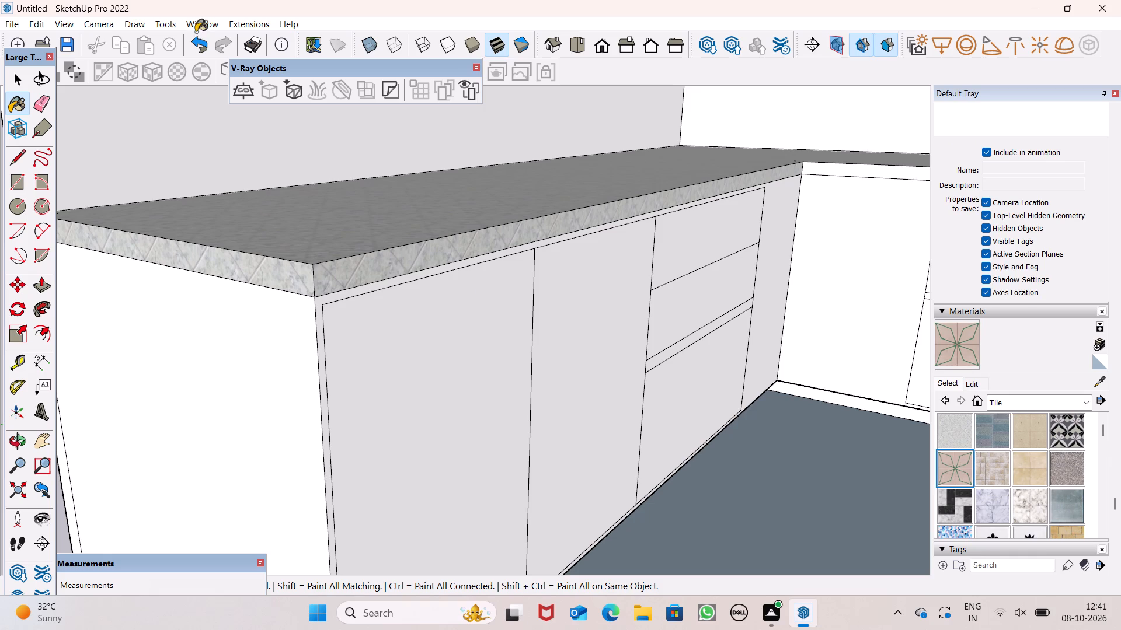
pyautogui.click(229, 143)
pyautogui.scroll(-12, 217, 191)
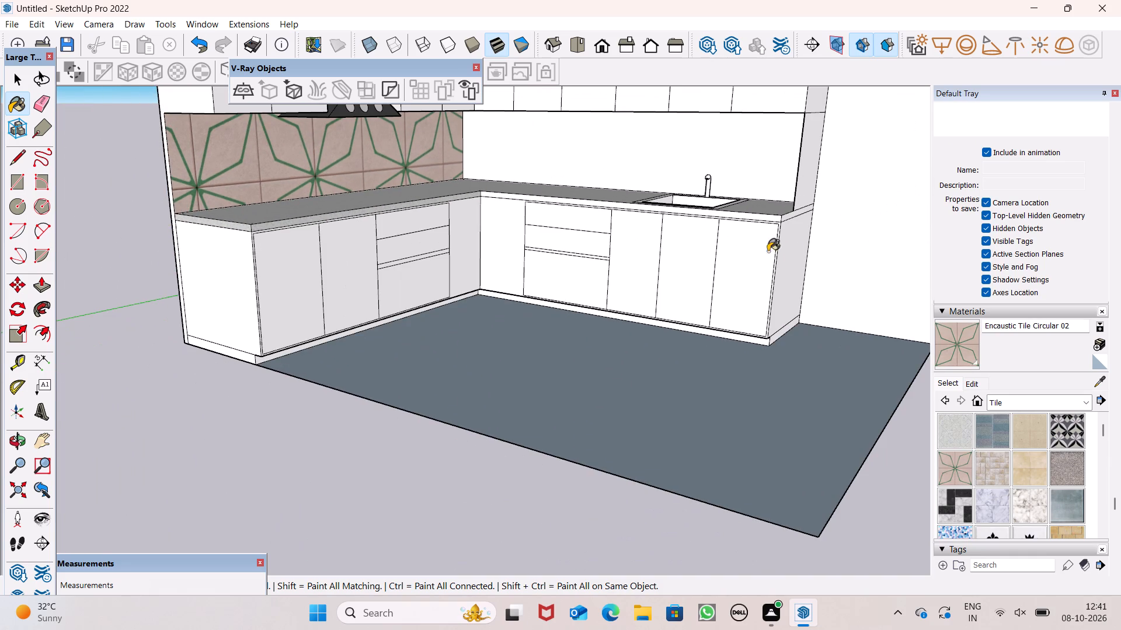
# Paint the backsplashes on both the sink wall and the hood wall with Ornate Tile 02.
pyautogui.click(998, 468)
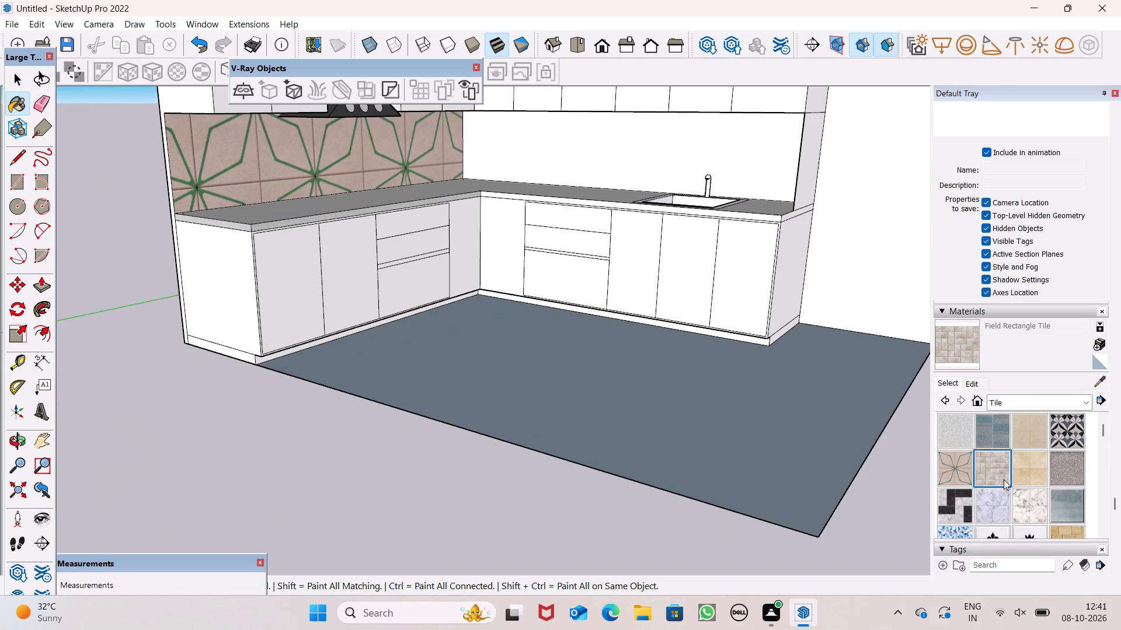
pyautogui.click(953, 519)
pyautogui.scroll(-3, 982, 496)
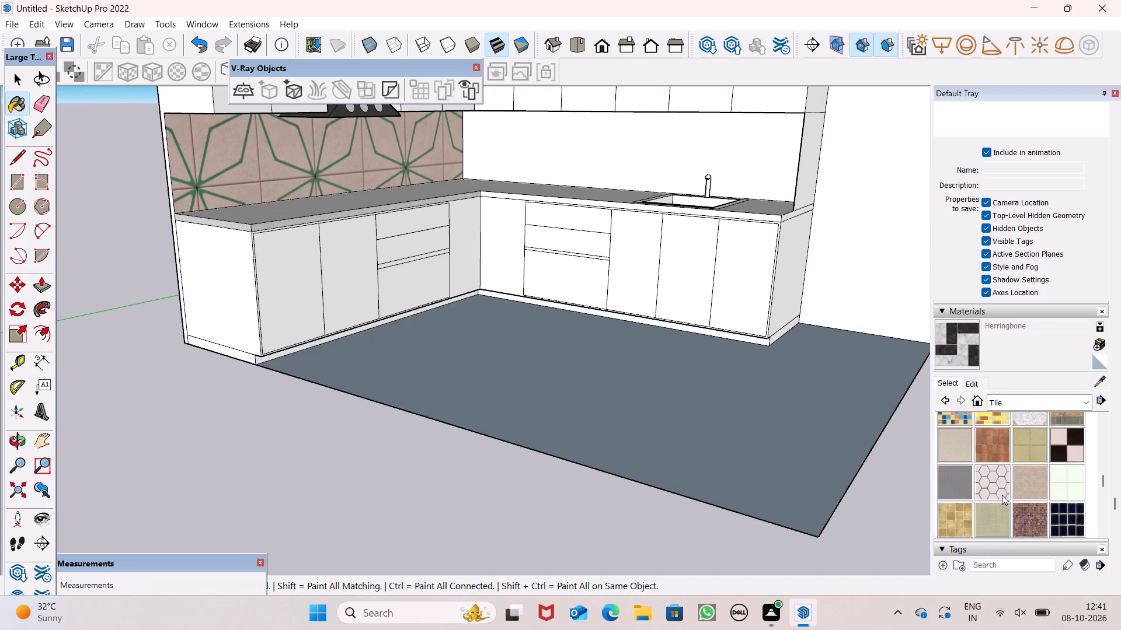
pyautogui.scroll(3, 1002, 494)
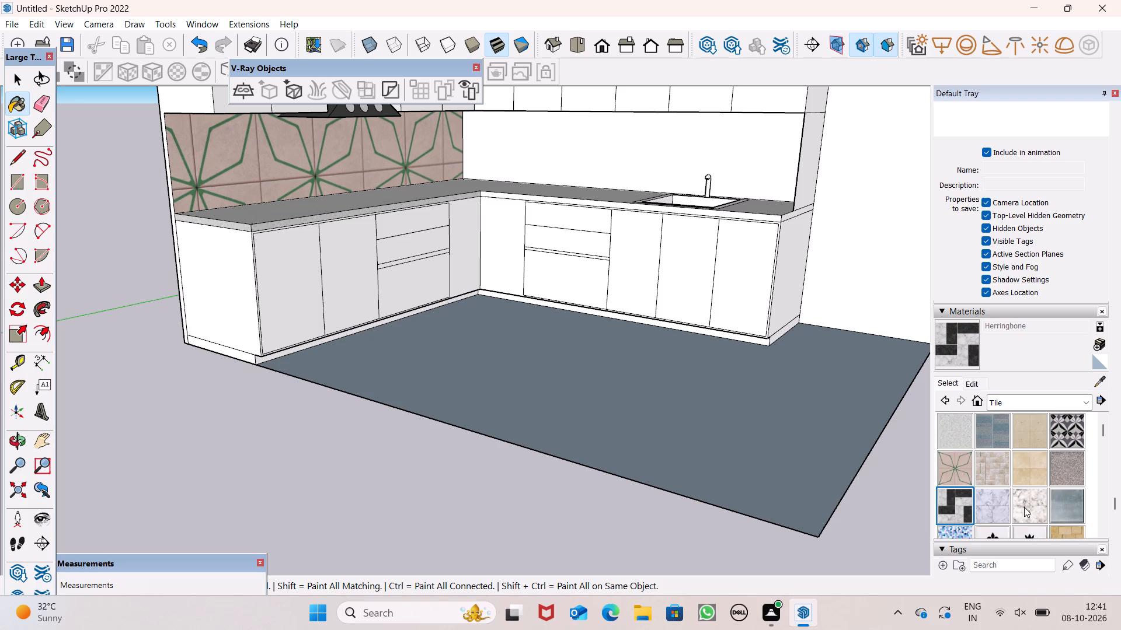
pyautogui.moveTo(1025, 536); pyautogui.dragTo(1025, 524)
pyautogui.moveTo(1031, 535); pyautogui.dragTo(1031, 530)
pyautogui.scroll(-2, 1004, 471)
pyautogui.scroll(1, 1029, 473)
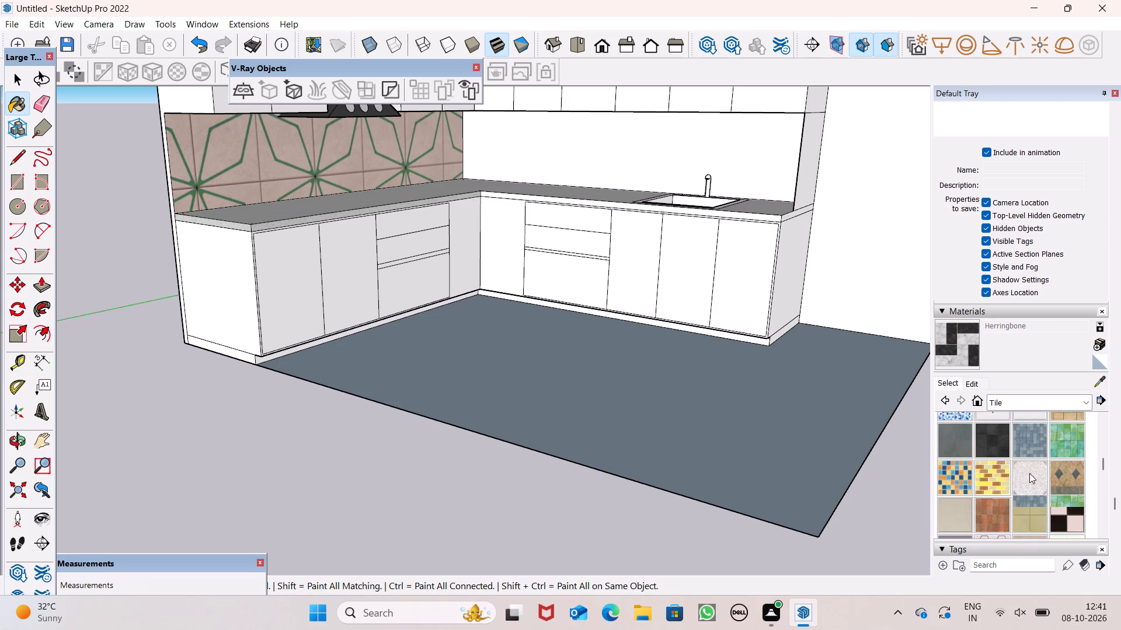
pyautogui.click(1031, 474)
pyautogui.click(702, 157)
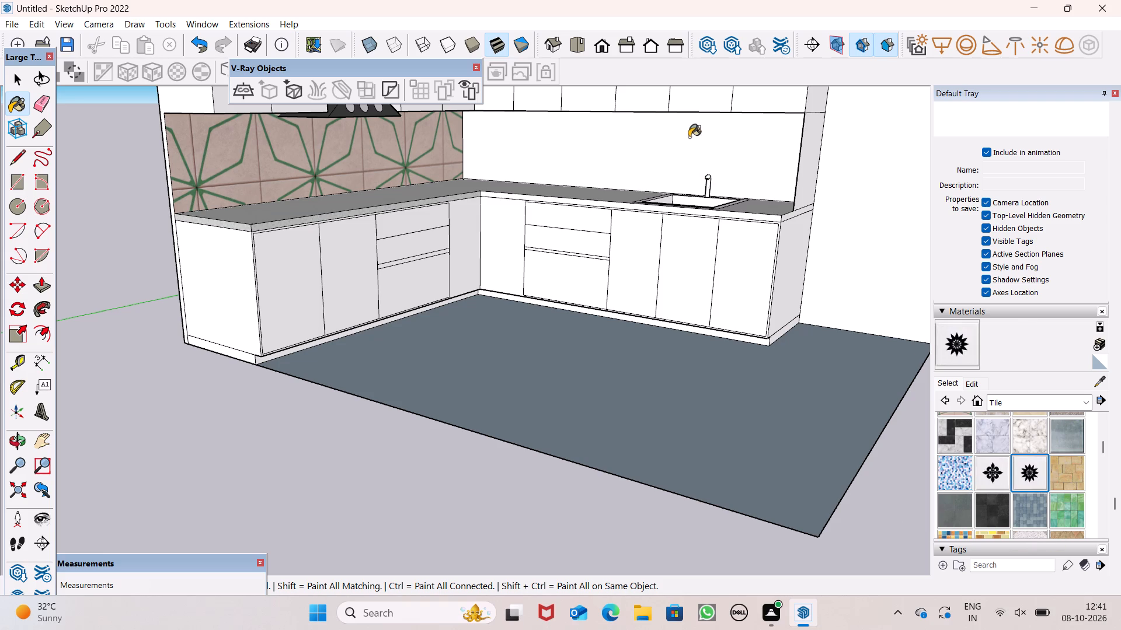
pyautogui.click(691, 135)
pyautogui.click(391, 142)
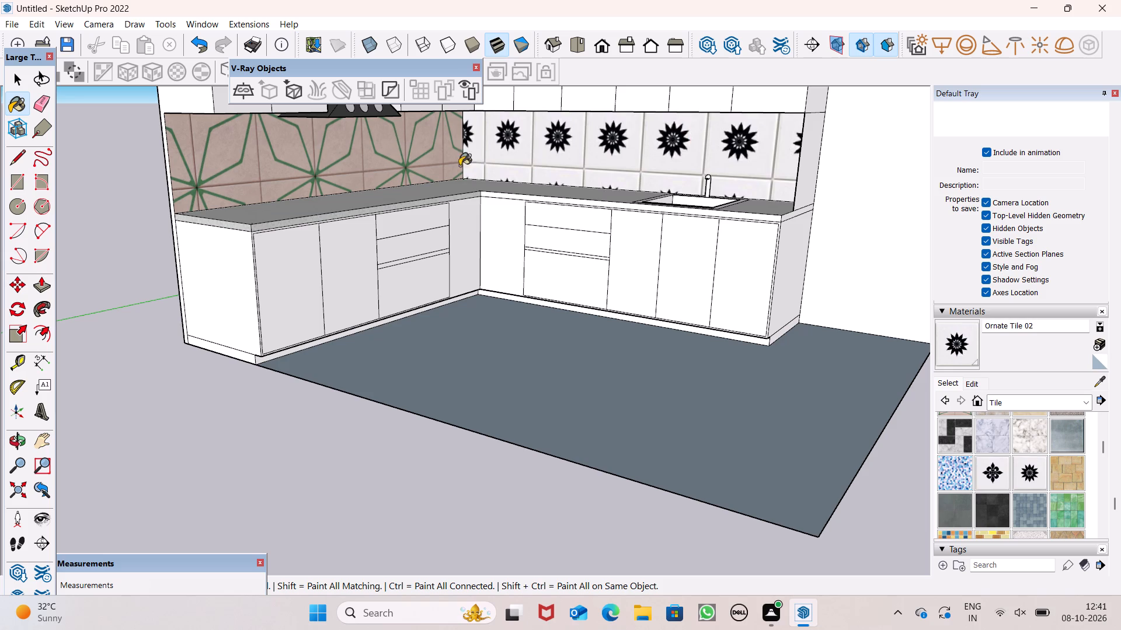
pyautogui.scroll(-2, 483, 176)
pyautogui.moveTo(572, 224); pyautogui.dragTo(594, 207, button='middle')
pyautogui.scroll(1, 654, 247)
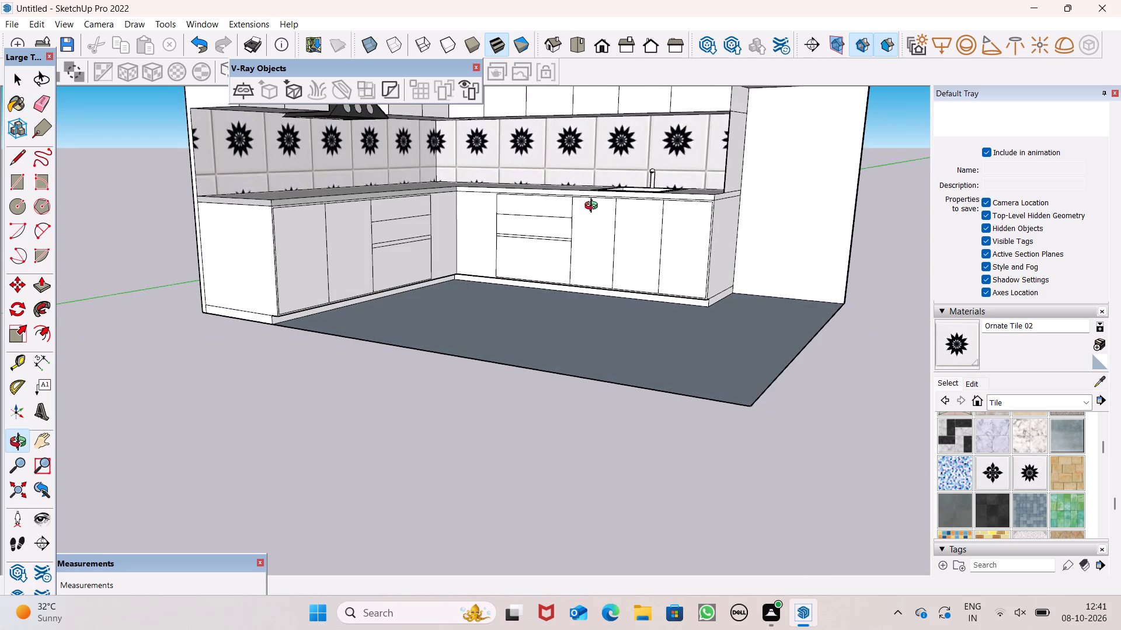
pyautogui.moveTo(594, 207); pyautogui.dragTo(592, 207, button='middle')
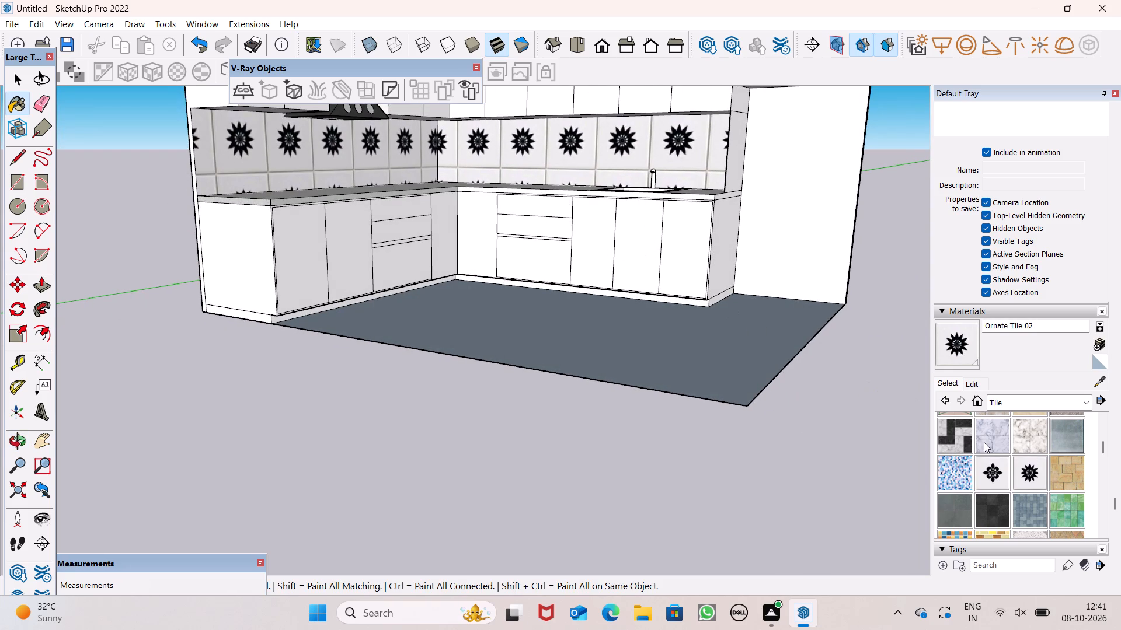
# Paint the backsplashes on both the sink wall and the hood wall with Marble Carrara Floor Tile.
pyautogui.click(984, 441)
pyautogui.click(663, 143)
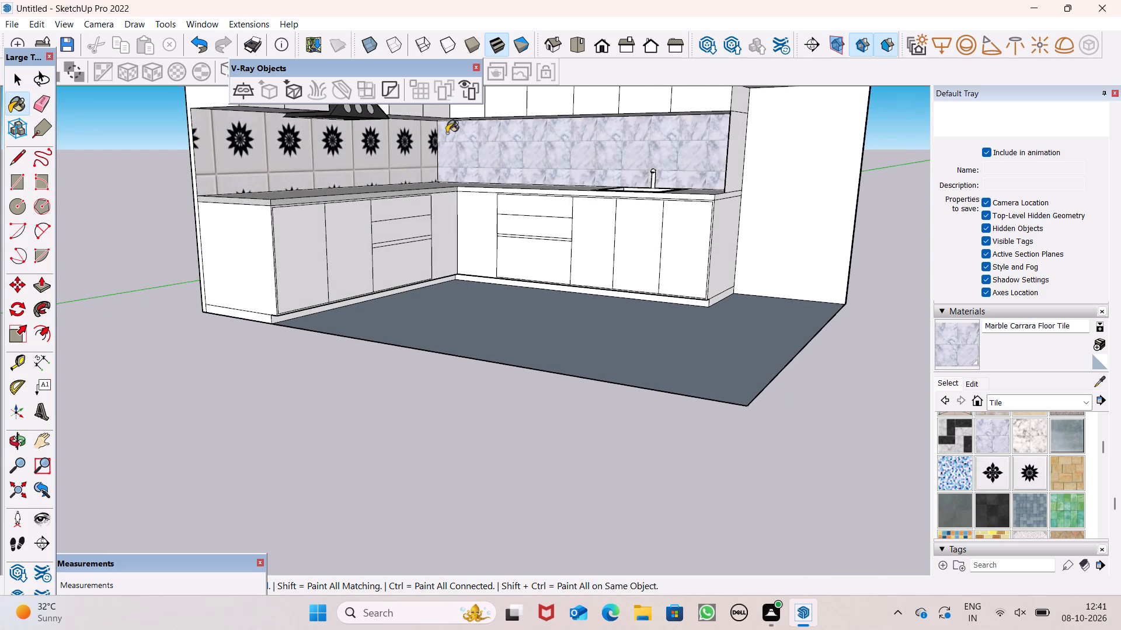
pyautogui.moveTo(389, 149); pyautogui.dragTo(381, 143)
pyautogui.scroll(-2, 644, 225)
pyautogui.scroll(1, 661, 240)
pyautogui.moveTo(666, 254); pyautogui.dragTo(740, 328, button='middle')
pyautogui.scroll(1, 731, 325)
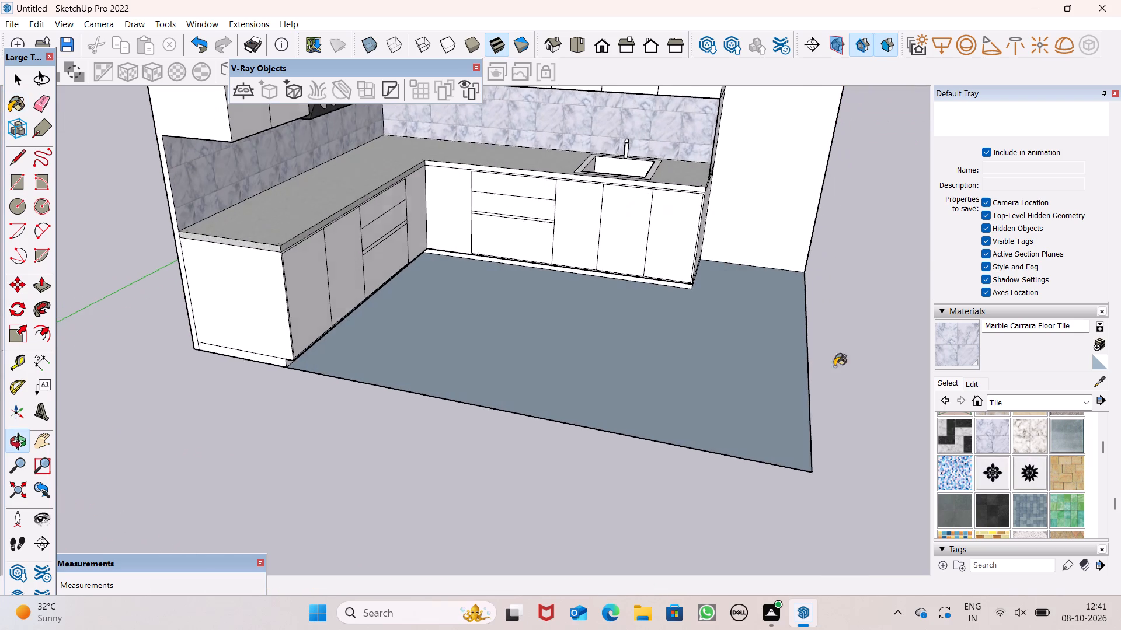
# Paint the countertop's top surface and the hood-side front and end edges with Stone Vein Gray from the Stone collection.
pyautogui.click(1087, 400)
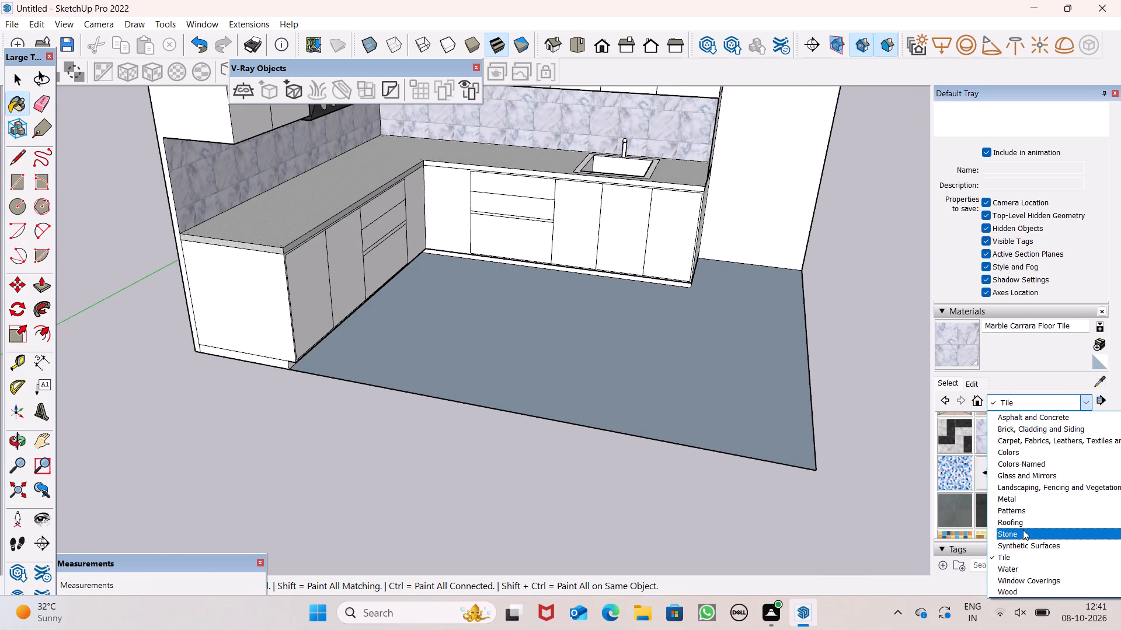
pyautogui.click(1023, 533)
pyautogui.click(1056, 471)
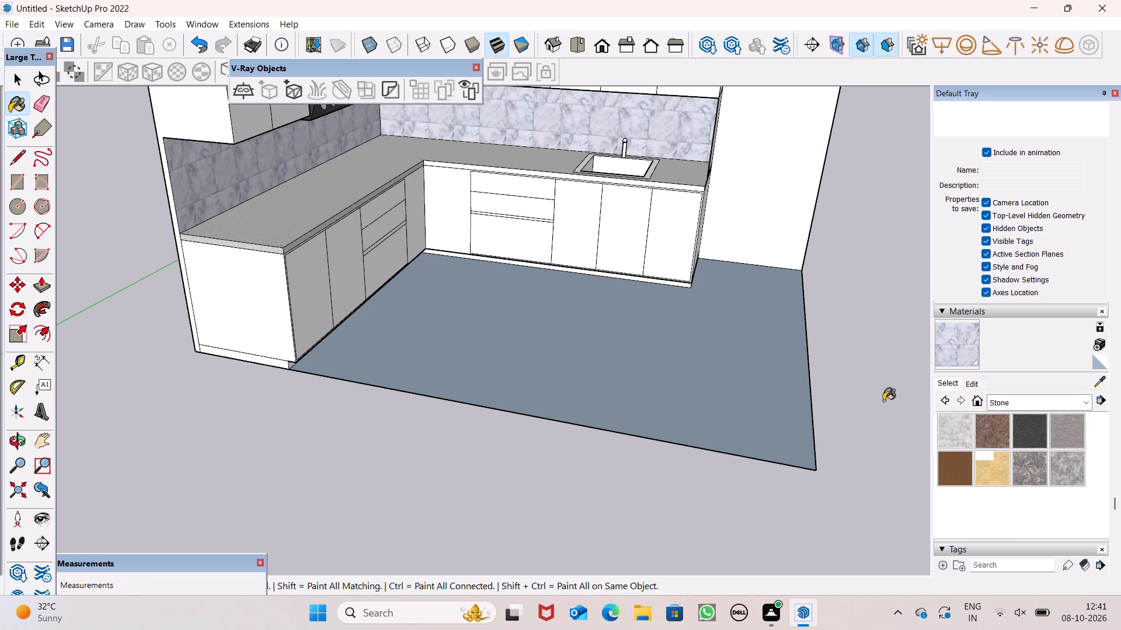
pyautogui.scroll(-1, 240, 141)
pyautogui.scroll(4, 273, 160)
pyautogui.click(293, 233)
pyautogui.scroll(3, 278, 256)
pyautogui.scroll(-1, 278, 256)
pyautogui.scroll(3, 278, 256)
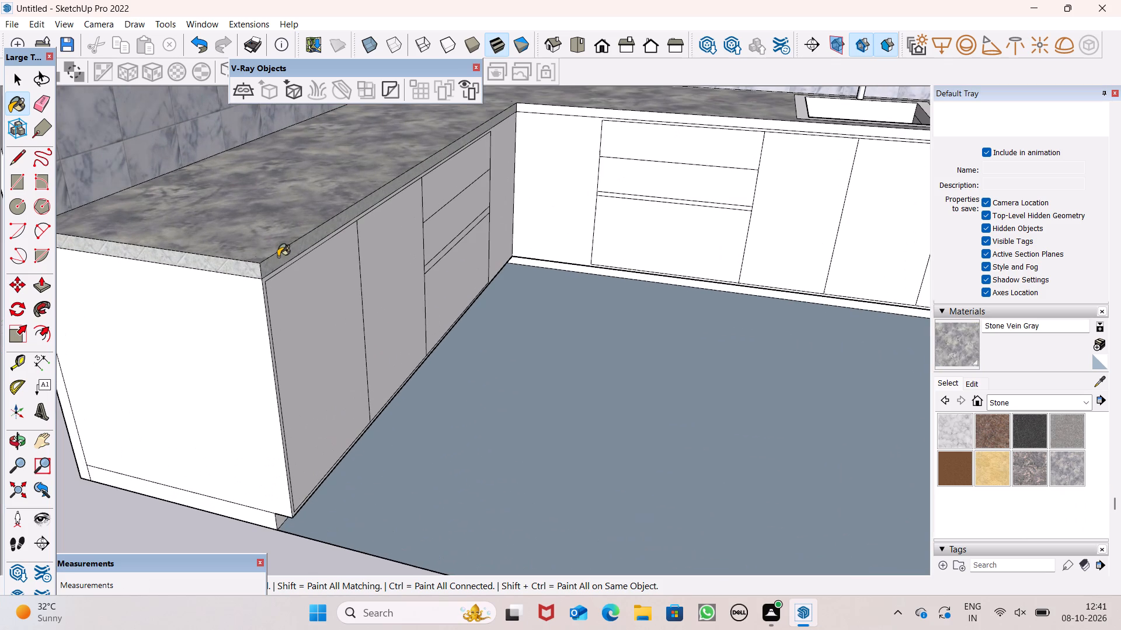
pyautogui.click(284, 260)
pyautogui.click(255, 265)
pyautogui.scroll(-4, 367, 241)
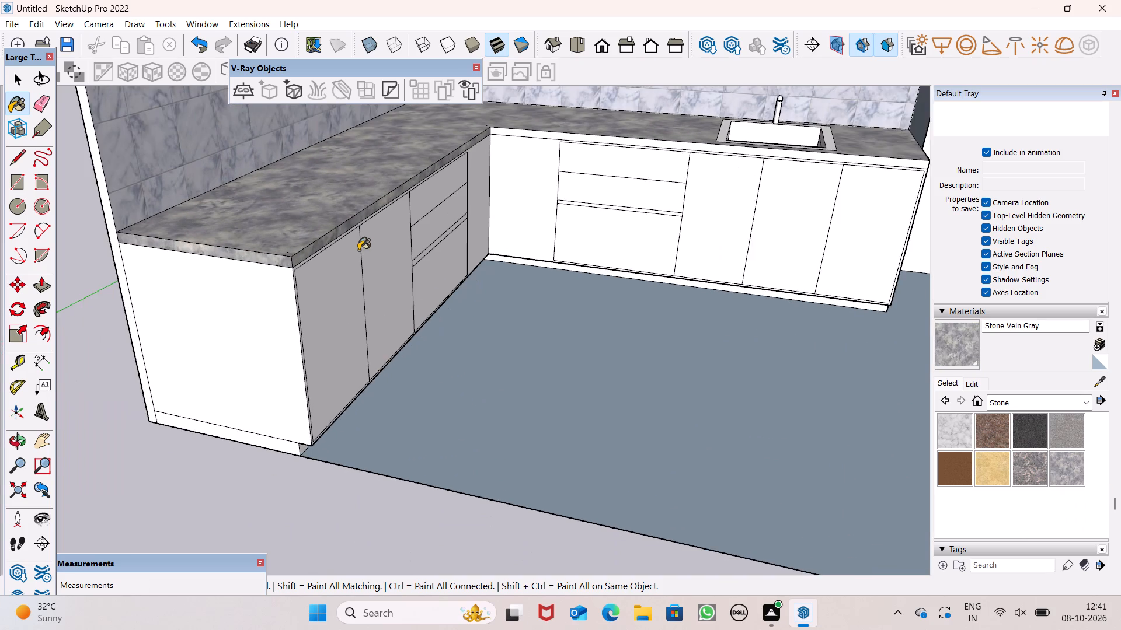
# Paint the front edge and end edge of the sink-side countertop with Stone Vein Gray.
pyautogui.scroll(-2, 341, 250)
pyautogui.scroll(6, 695, 173)
pyautogui.scroll(5, 867, 163)
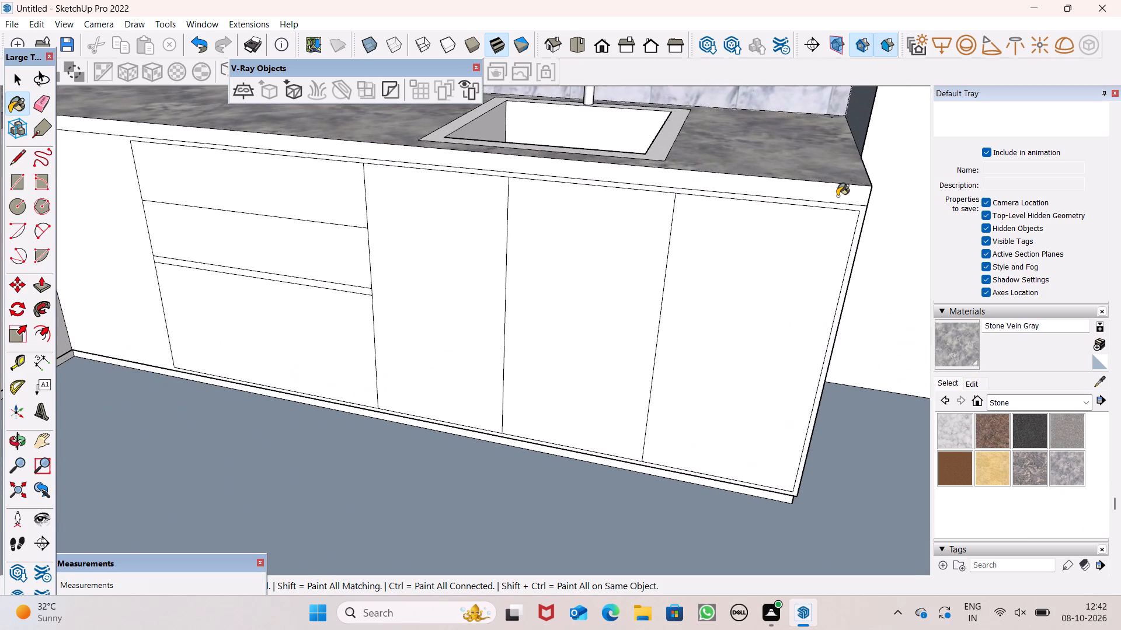
pyautogui.scroll(3, 837, 196)
pyautogui.click(826, 196)
pyautogui.scroll(1, 824, 195)
pyautogui.scroll(-3, 816, 195)
pyautogui.scroll(-5, 722, 161)
pyautogui.moveTo(798, 213); pyautogui.dragTo(674, 204, button='middle')
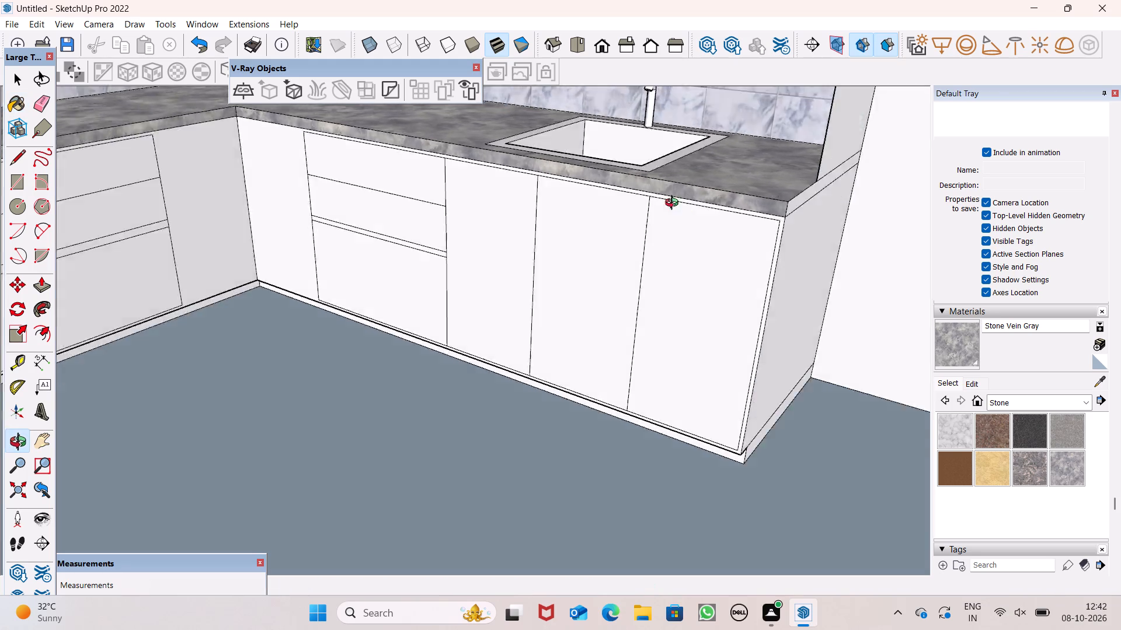
pyautogui.moveTo(674, 204); pyautogui.dragTo(542, 175, button='middle')
pyautogui.scroll(3, 638, 183)
pyautogui.click(672, 192)
# Inspect the painted countertop and backsplash in a wider view of the whole kitchen.
pyautogui.scroll(-6, 666, 184)
pyautogui.scroll(-4, 733, 179)
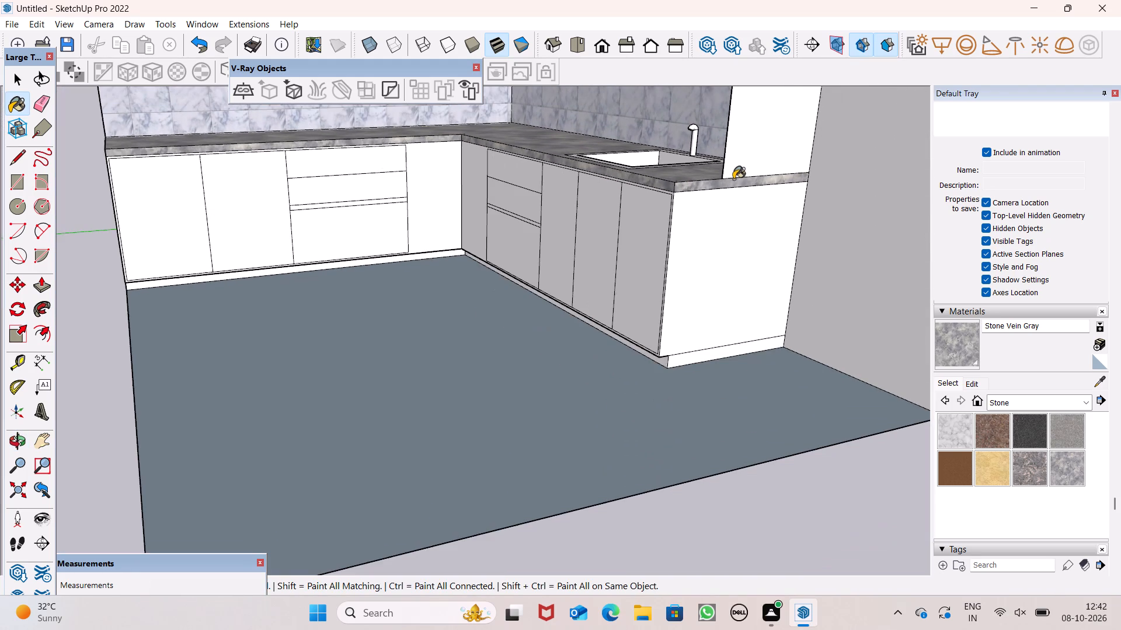
pyautogui.scroll(-7, 716, 178)
pyautogui.moveTo(697, 196); pyautogui.dragTo(775, 213, button='middle')
pyautogui.scroll(-2, 541, 214)
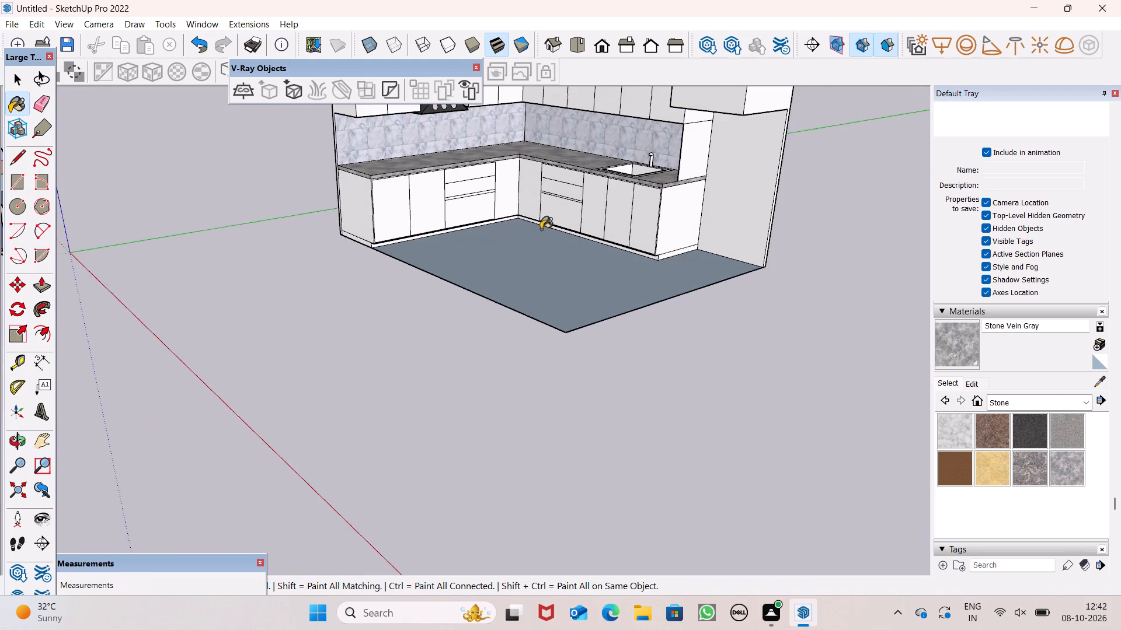
pyautogui.scroll(-4, 518, 212)
pyautogui.scroll(1, 479, 202)
pyautogui.scroll(-1, 481, 201)
pyautogui.moveTo(499, 181); pyautogui.dragTo(510, 128, button='middle')
pyautogui.scroll(2, 490, 133)
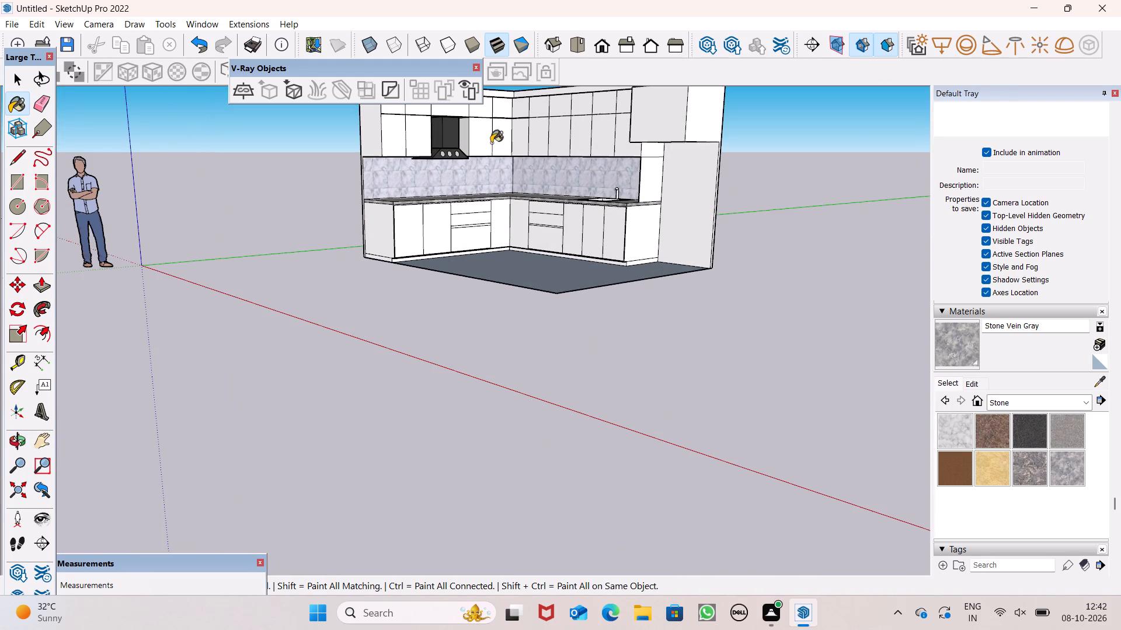
# Choose Color M02 from the Colors material collection as the paint material.
pyautogui.click(1086, 400)
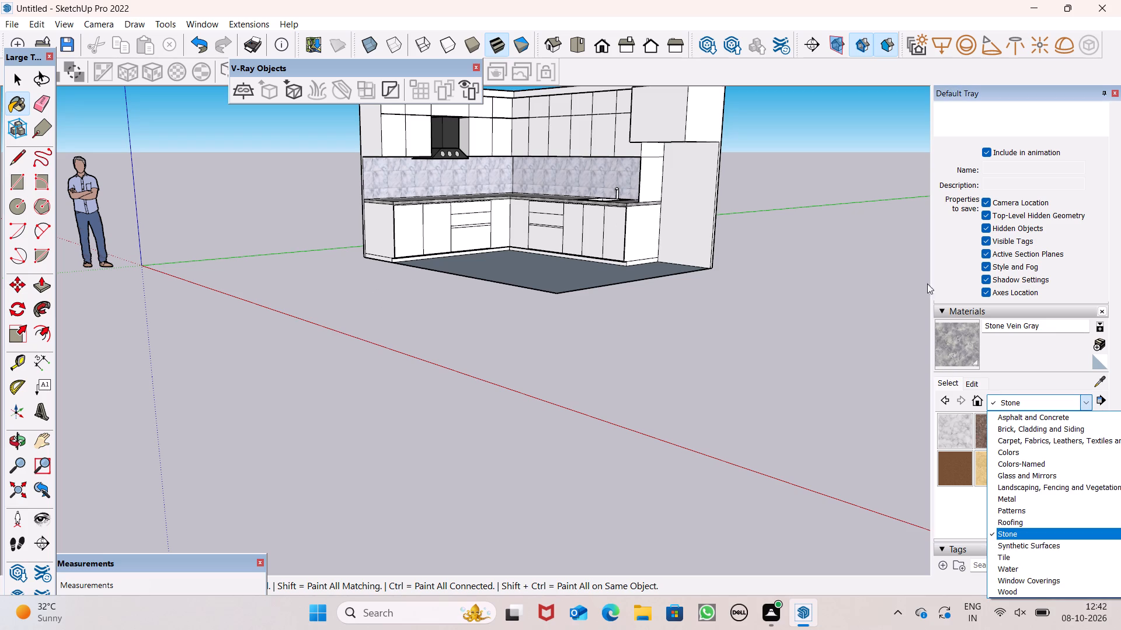
pyautogui.moveTo(1085, 457); pyautogui.dragTo(1080, 455)
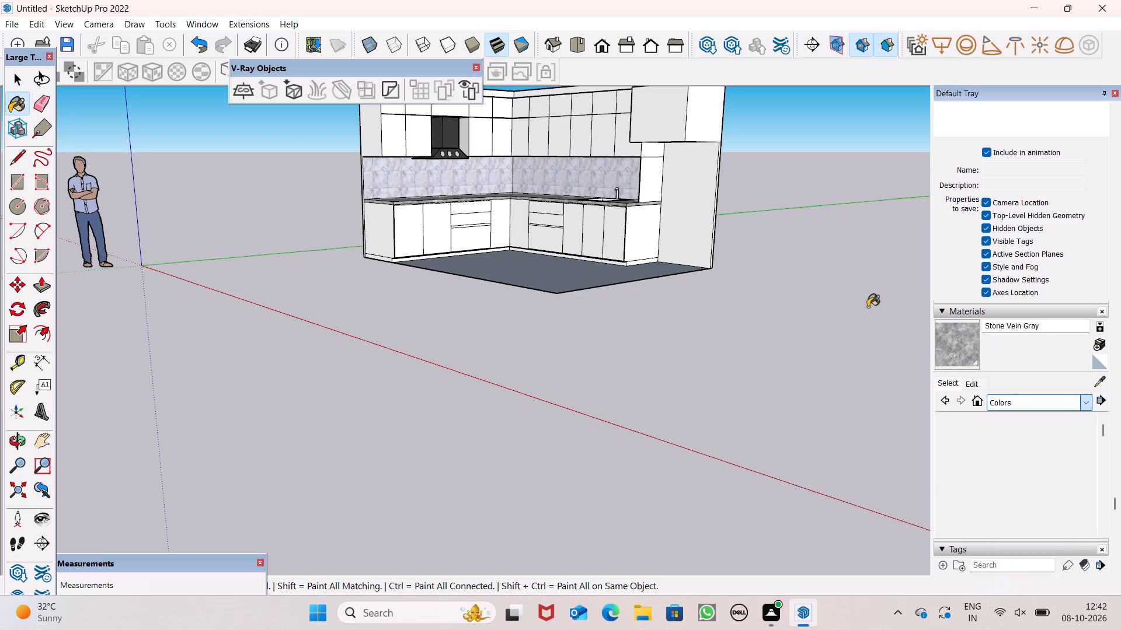
pyautogui.scroll(1, 974, 481)
pyautogui.scroll(-2, 974, 481)
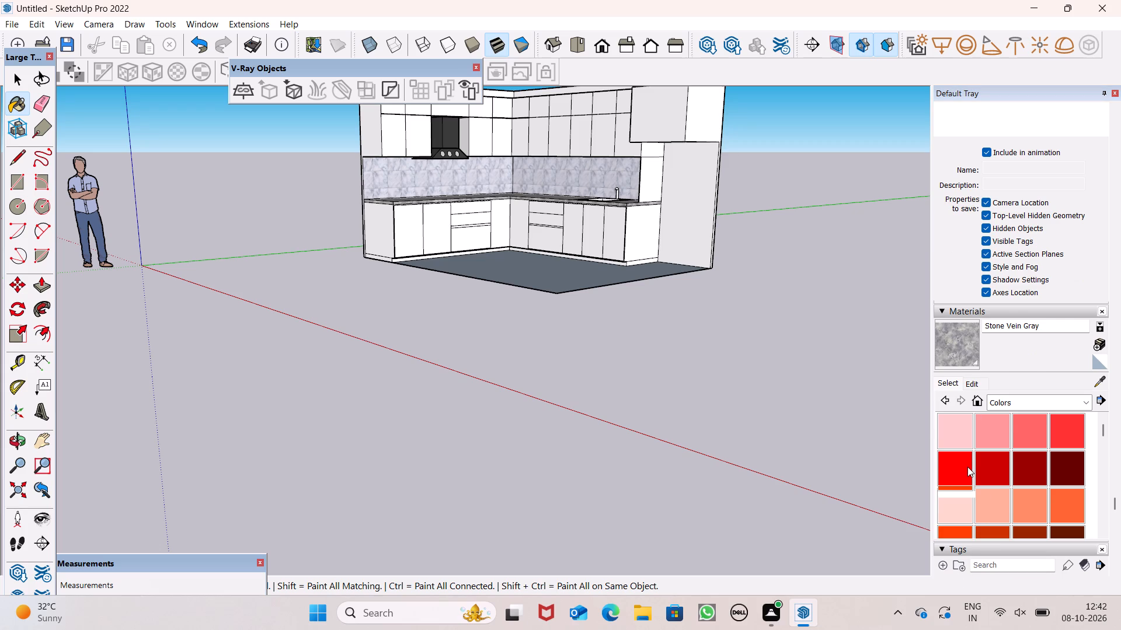
pyautogui.scroll(-7, 967, 467)
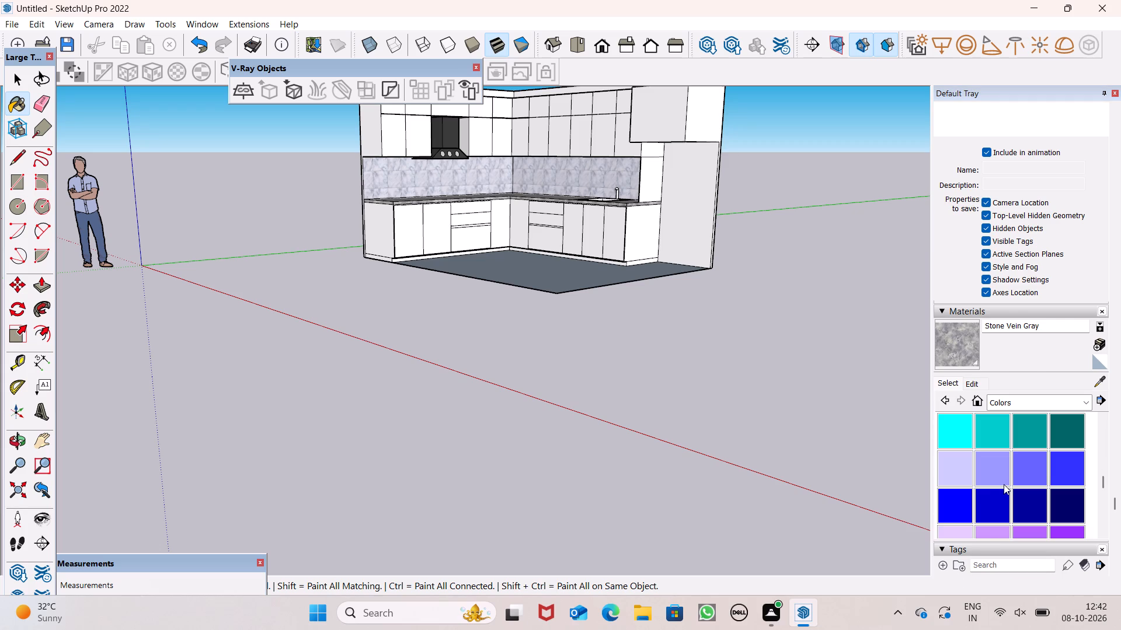
pyautogui.scroll(-1, 1006, 484)
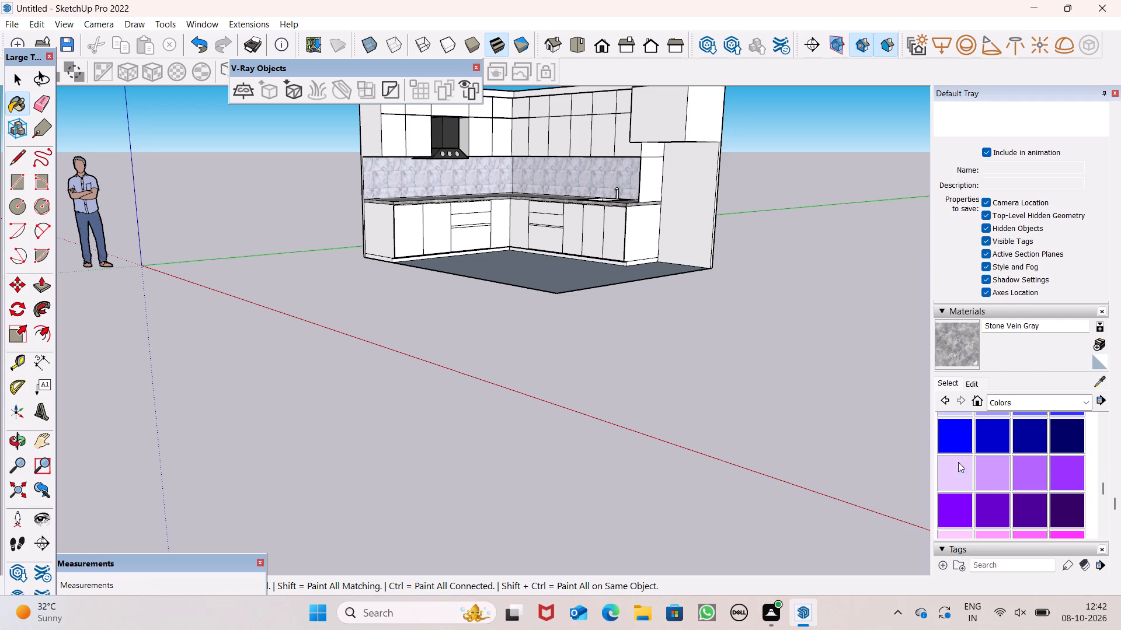
pyautogui.scroll(-3, 972, 488)
pyautogui.click(1021, 489)
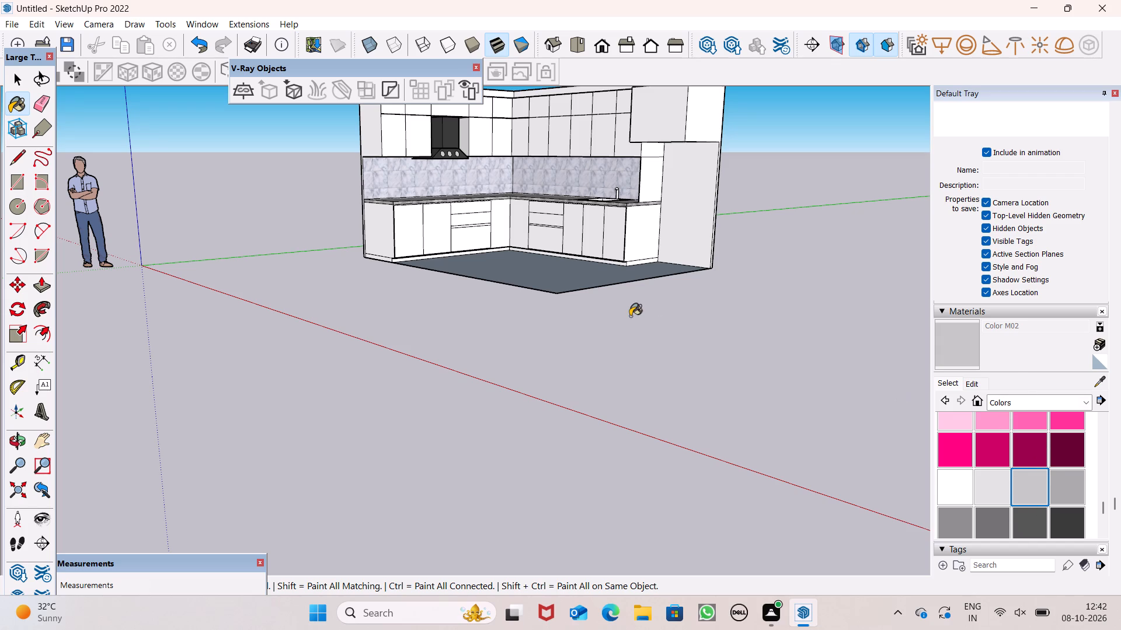
# Browse the Colors material collection for a suitable cabinet colour.
pyautogui.scroll(1, 552, 116)
pyautogui.scroll(-3, 1005, 471)
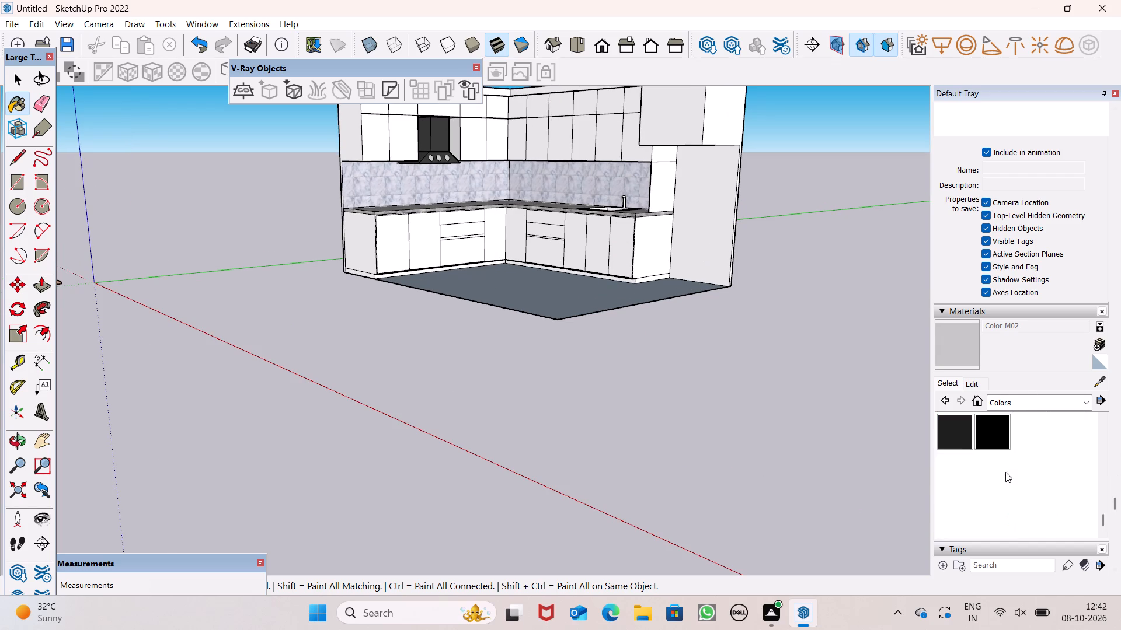
pyautogui.scroll(6, 1005, 450)
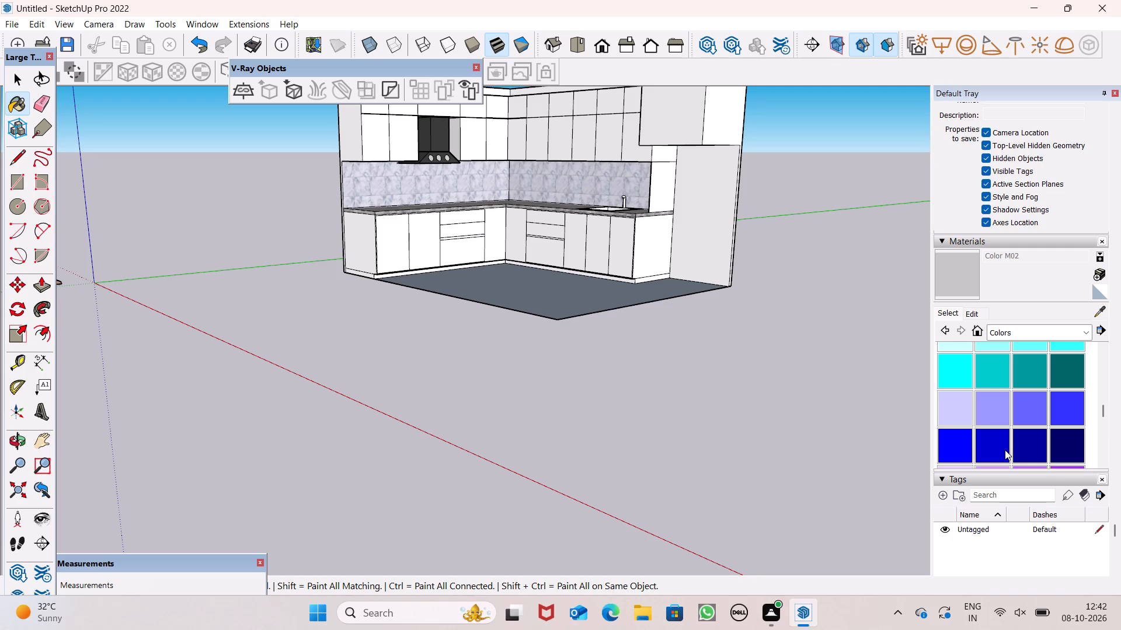
pyautogui.scroll(-1, 1005, 450)
pyautogui.scroll(7, 1005, 450)
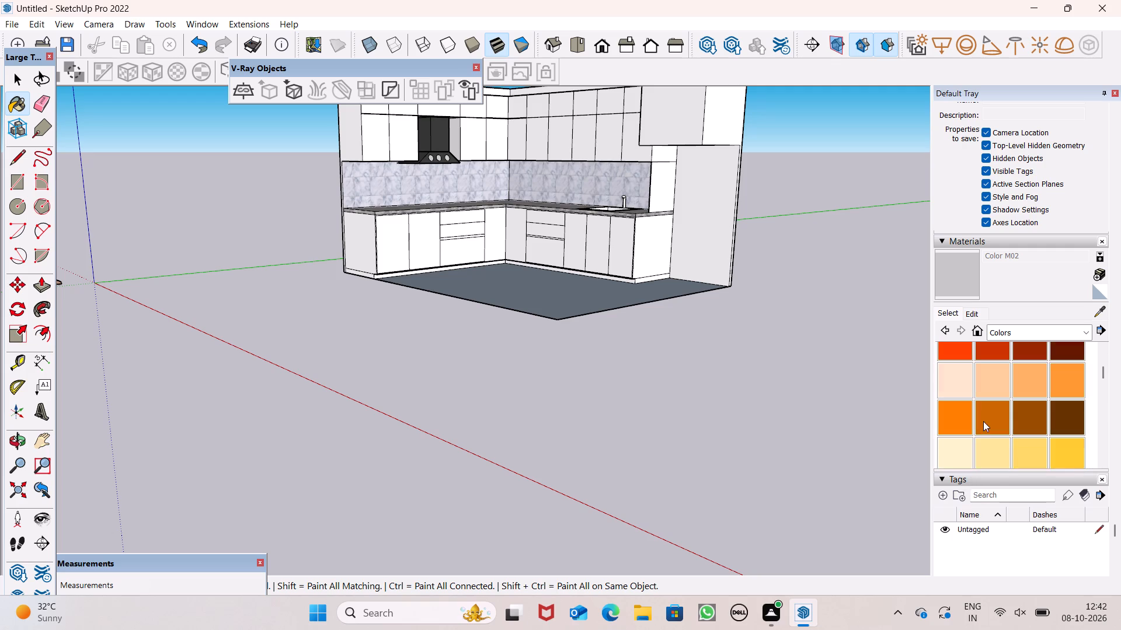
pyautogui.scroll(4, 983, 421)
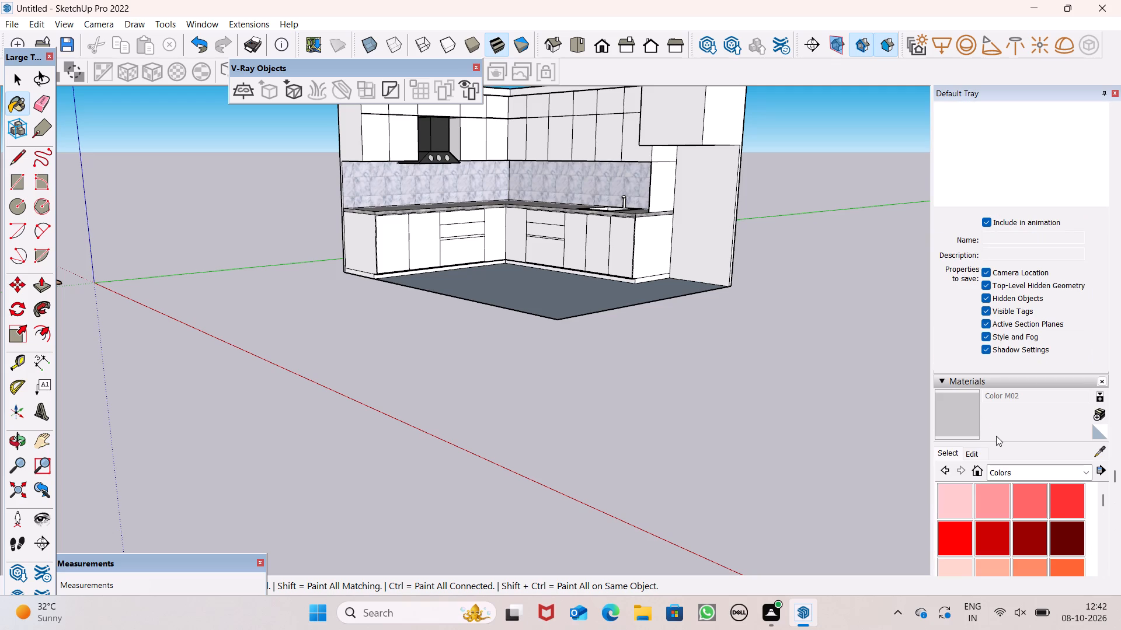
pyautogui.scroll(-2, 998, 395)
pyautogui.click(1073, 314)
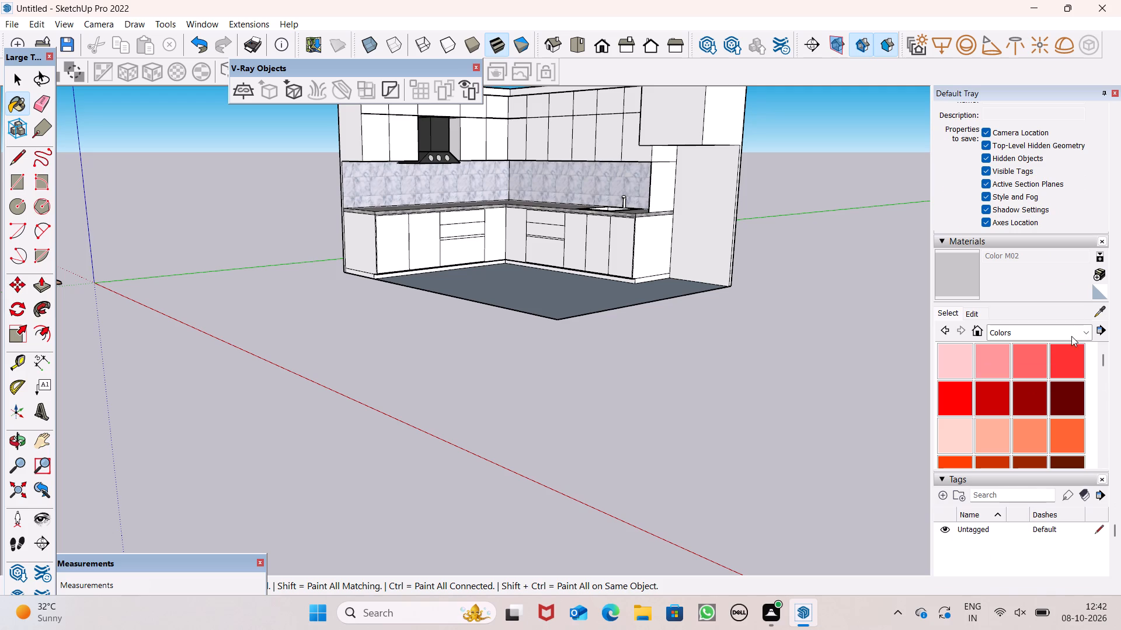
# Paint the two large upper cabinet doors beside the chimney hood with 0036_BurlyWood from the Colors-Named collection.
pyautogui.click(1071, 336)
pyautogui.click(1033, 389)
pyautogui.scroll(-5, 991, 406)
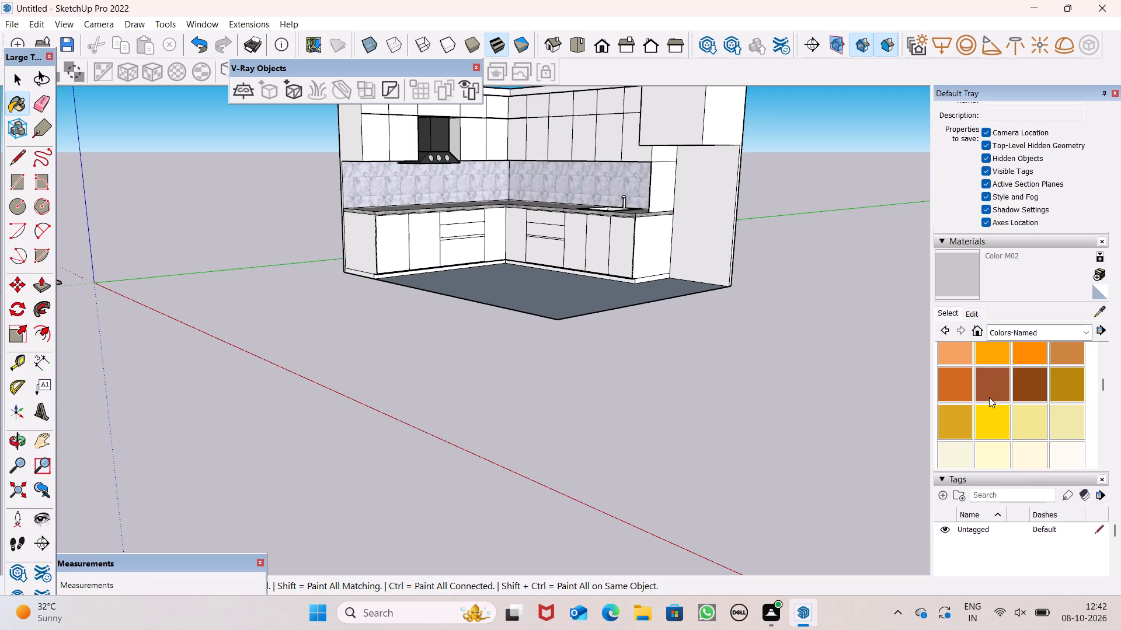
pyautogui.scroll(1, 1066, 398)
pyautogui.click(1061, 383)
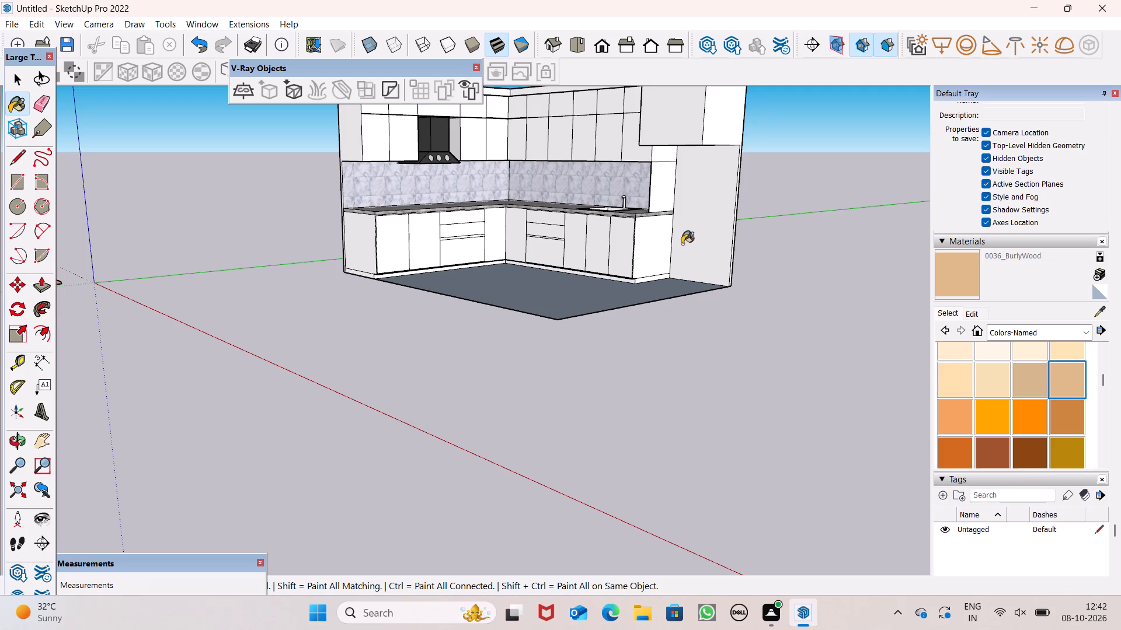
pyautogui.scroll(4, 573, 121)
pyautogui.click(336, 150)
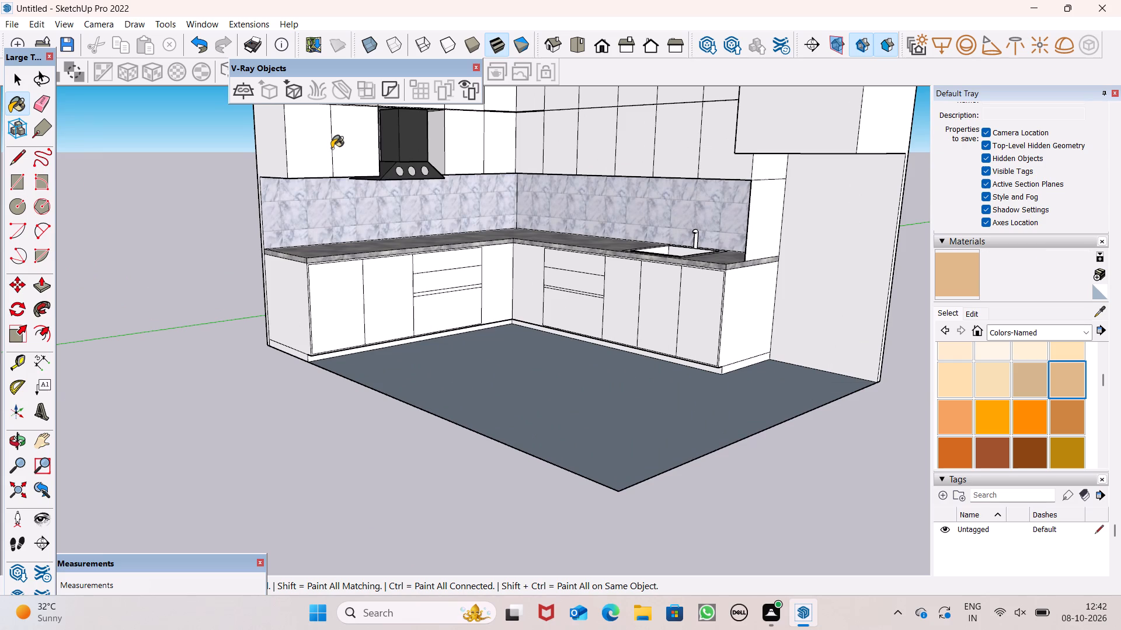
pyautogui.click(329, 149)
pyautogui.scroll(-6, 395, 205)
pyautogui.scroll(2, 365, 167)
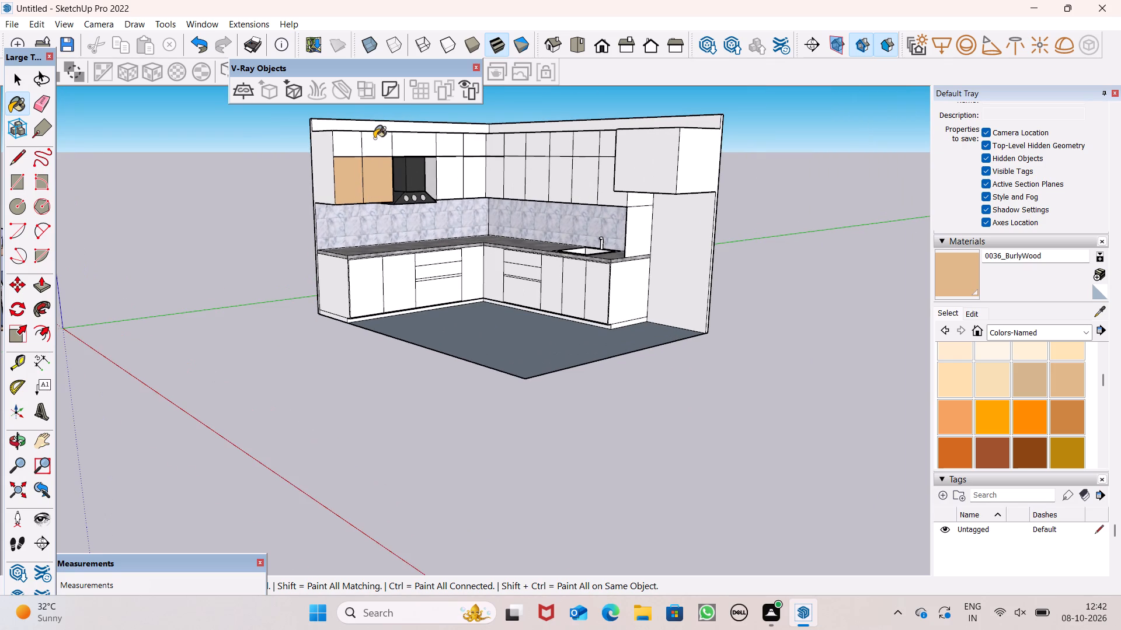
# Paint the end panel, top row and remaining doors of the hood-side upper cabinets with 0036_BurlyWood.
pyautogui.moveTo(382, 141); pyautogui.dragTo(408, 187, button='middle')
pyautogui.click(310, 163)
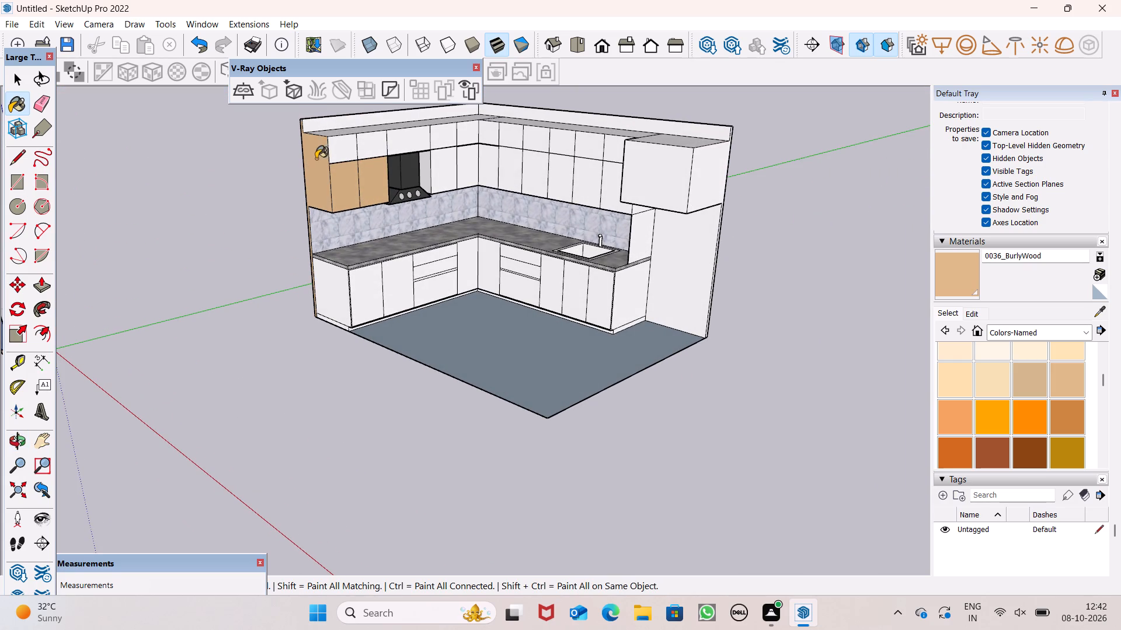
pyautogui.click(340, 152)
pyautogui.click(368, 146)
pyautogui.click(405, 146)
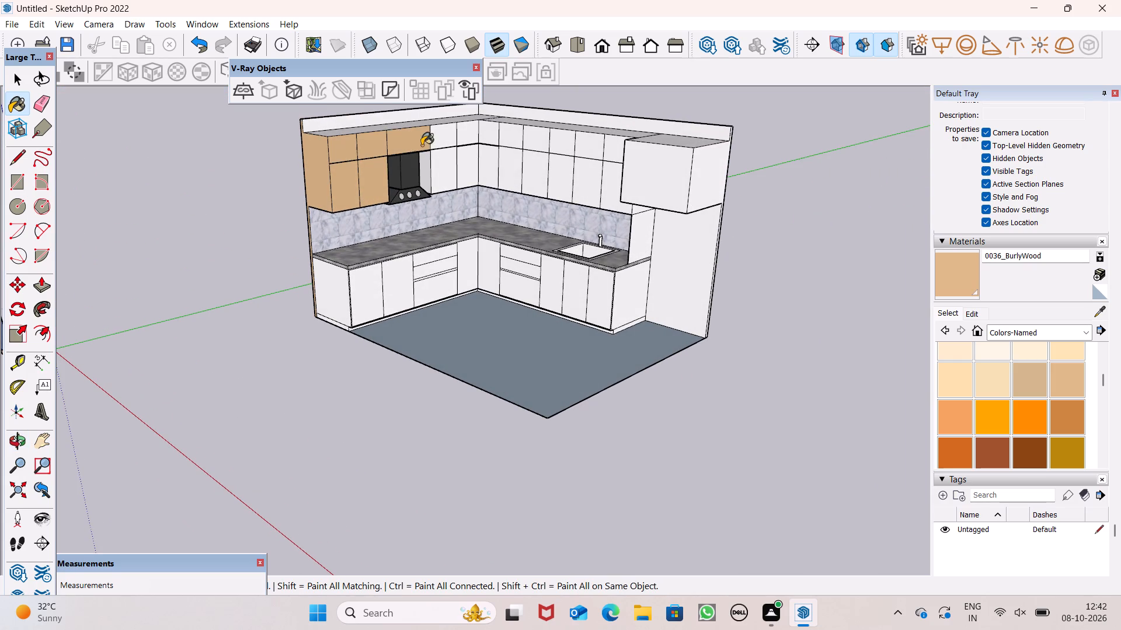
pyautogui.click(445, 145)
pyautogui.click(451, 159)
pyautogui.click(466, 155)
pyautogui.moveTo(471, 139); pyautogui.dragTo(479, 136)
pyautogui.click(486, 134)
pyautogui.click(475, 133)
# Paint both rows of upper cabinet doors along the sink-side wall with 0036_BurlyWood.
pyautogui.click(488, 157)
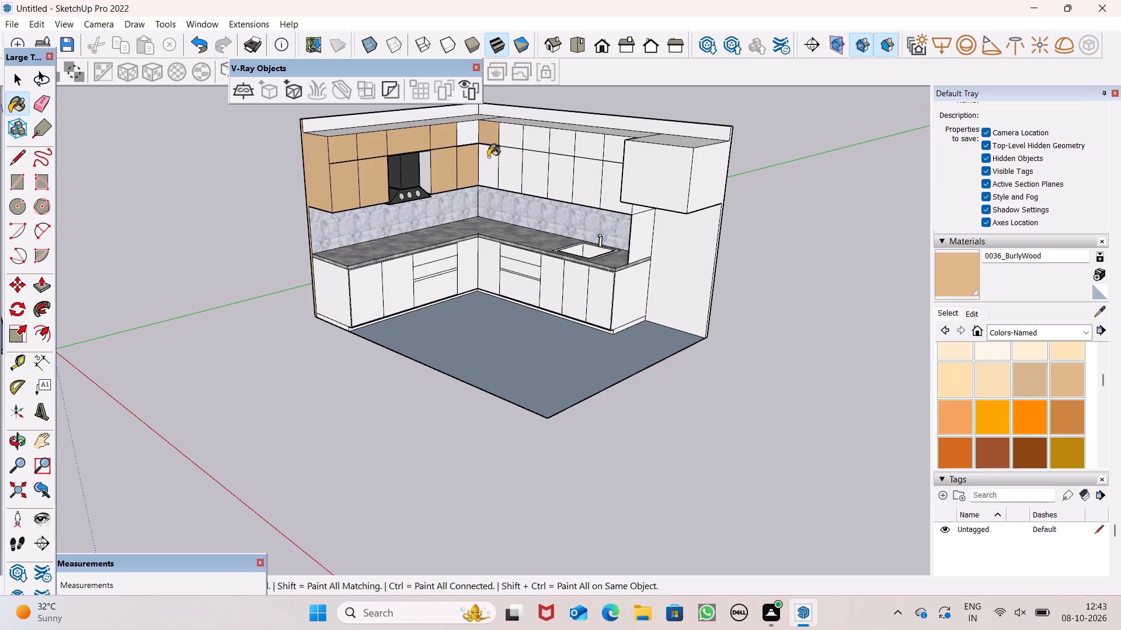
pyautogui.click(519, 165)
pyautogui.click(518, 145)
pyautogui.click(527, 144)
pyautogui.click(535, 153)
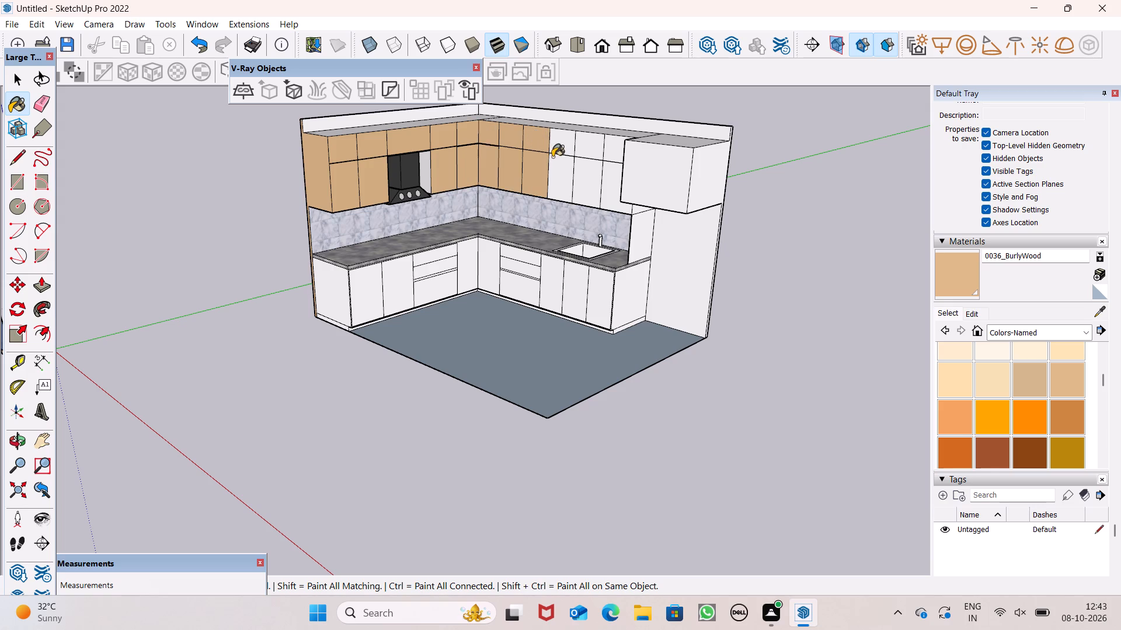
pyautogui.click(552, 156)
pyautogui.click(561, 149)
pyautogui.click(602, 148)
pyautogui.click(617, 148)
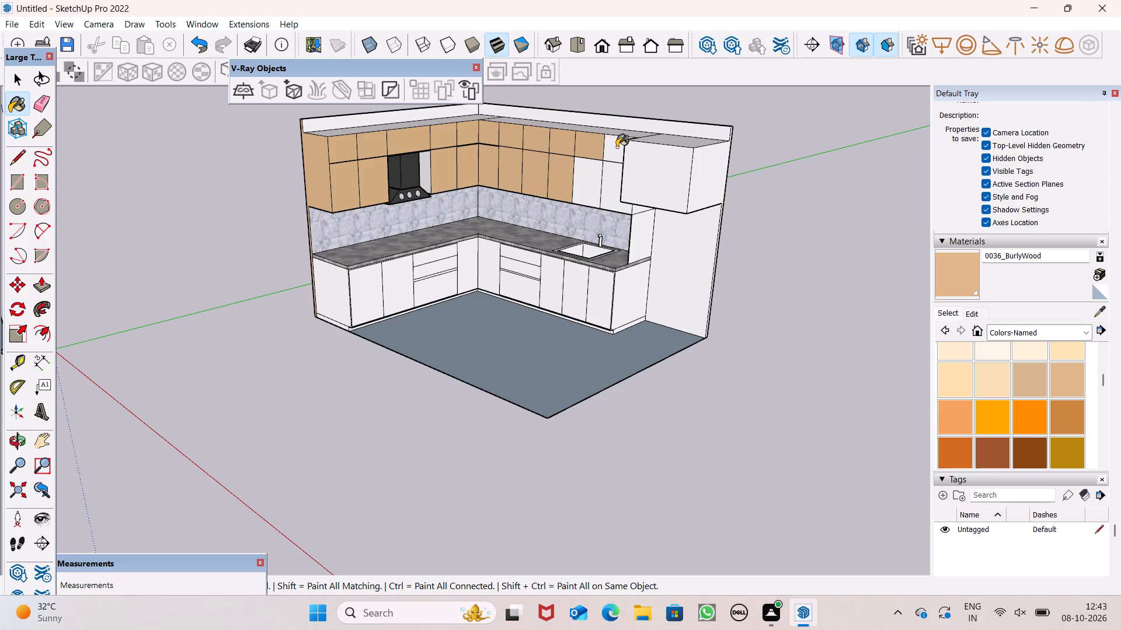
pyautogui.click(615, 164)
pyautogui.click(598, 163)
# Paint the sink-side upper cabinets' end panel and the side panel beneath it, down to the countertop, with 0036_BurlyWood.
pyautogui.moveTo(631, 216); pyautogui.dragTo(546, 99, button='middle')
pyautogui.scroll(5, 568, 127)
pyautogui.click(653, 205)
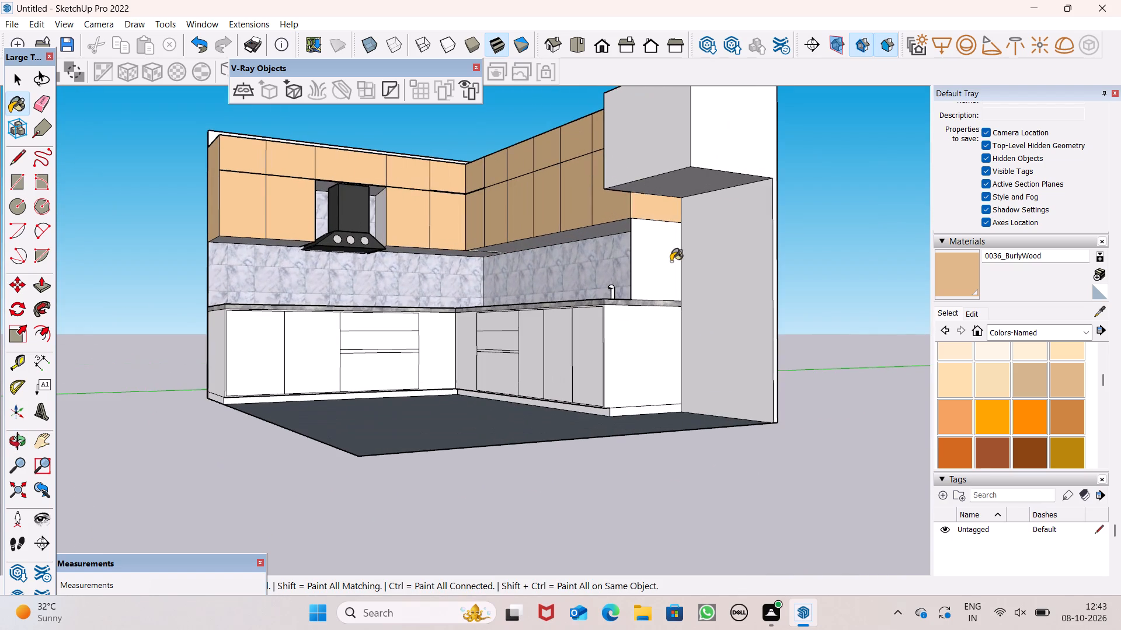
pyautogui.click(668, 263)
pyautogui.moveTo(708, 283); pyautogui.dragTo(1094, 297, button='middle')
pyautogui.scroll(1, 613, 251)
pyautogui.scroll(-1, 609, 257)
pyautogui.scroll(1, 609, 257)
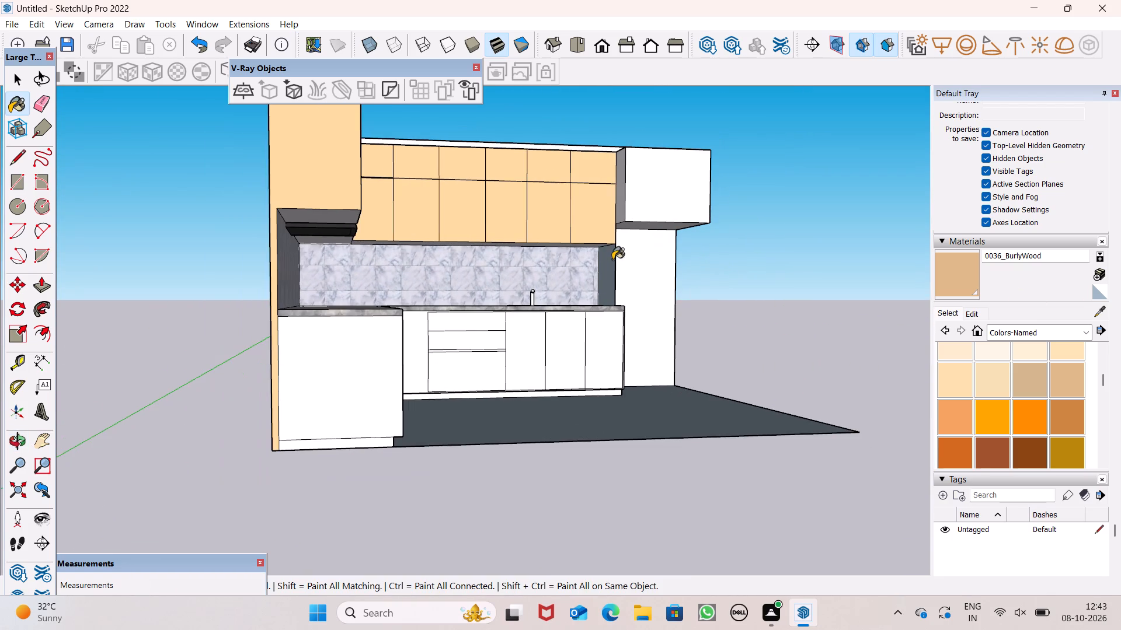
pyautogui.moveTo(603, 259); pyautogui.dragTo(608, 259)
pyautogui.scroll(-1, 610, 270)
pyautogui.moveTo(626, 275); pyautogui.dragTo(242, 312, button='middle')
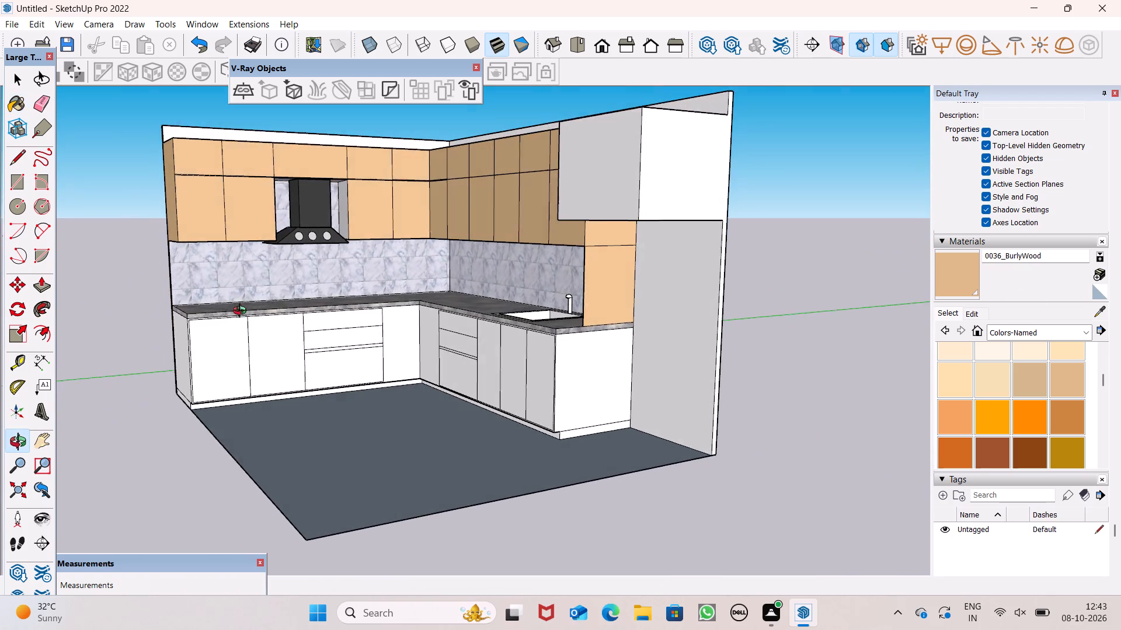
pyautogui.moveTo(242, 312); pyautogui.dragTo(241, 311, button='middle')
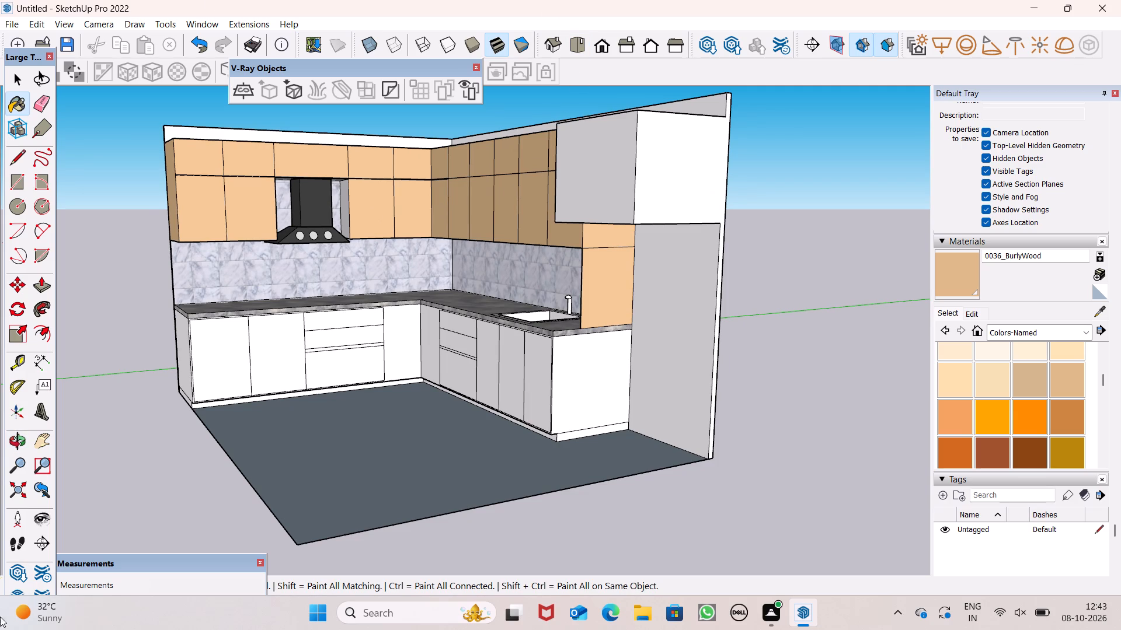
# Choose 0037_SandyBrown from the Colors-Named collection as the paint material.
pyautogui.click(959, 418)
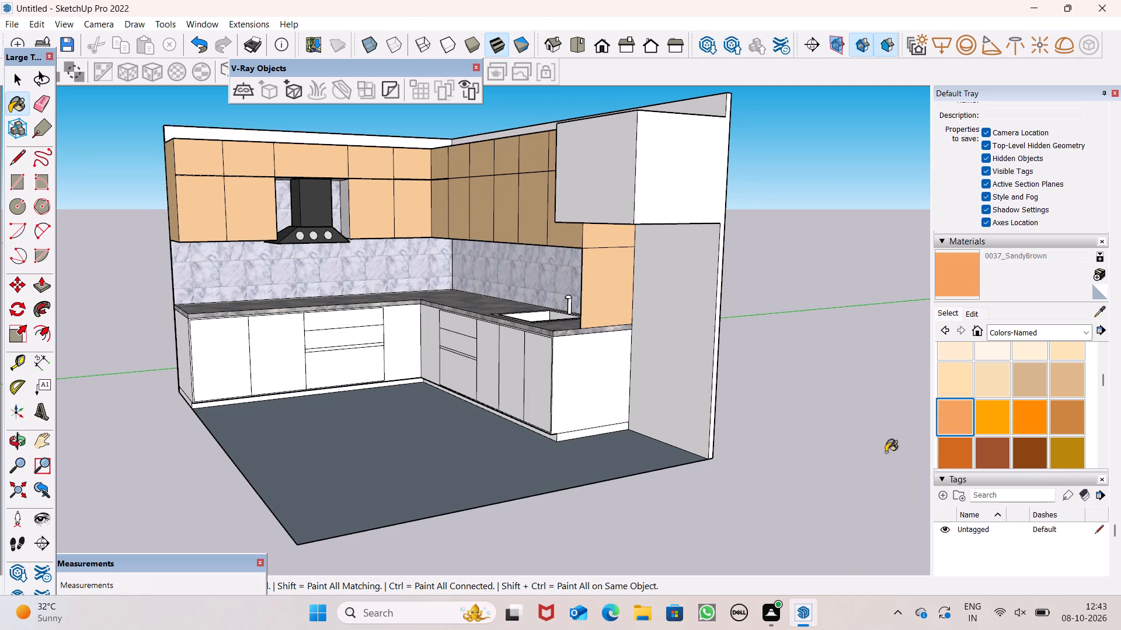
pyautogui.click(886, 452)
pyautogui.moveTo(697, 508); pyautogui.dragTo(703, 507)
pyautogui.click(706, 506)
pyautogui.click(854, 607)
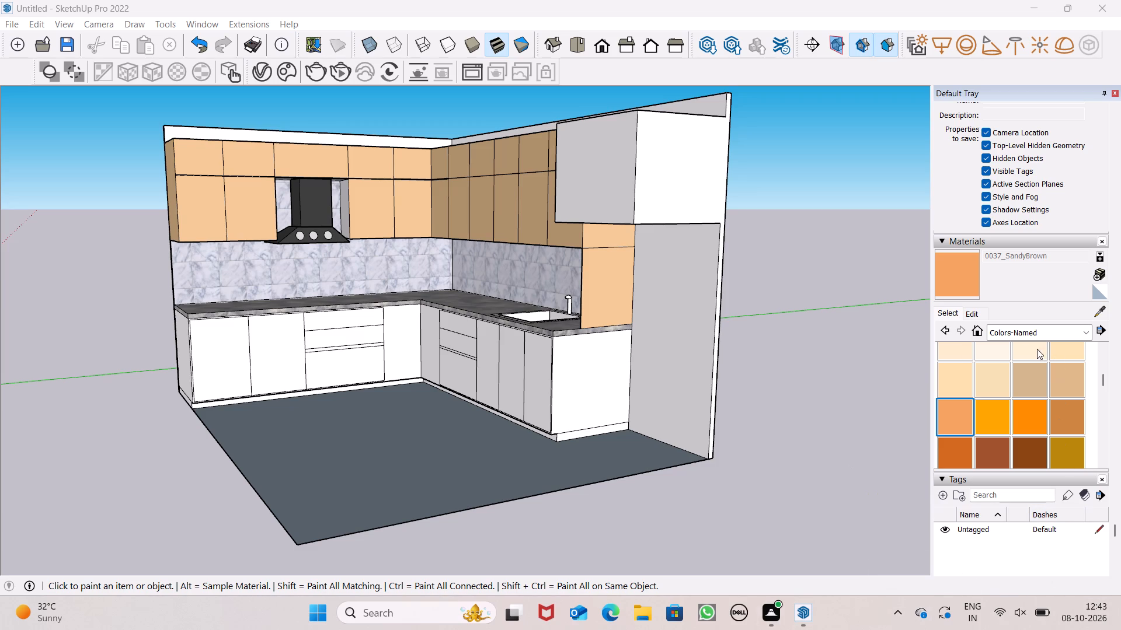
# Paint the hood-side base cabinet's two doors, end panel and front frame with 0036_BurlyWood.
pyautogui.click(1070, 379)
pyautogui.click(208, 342)
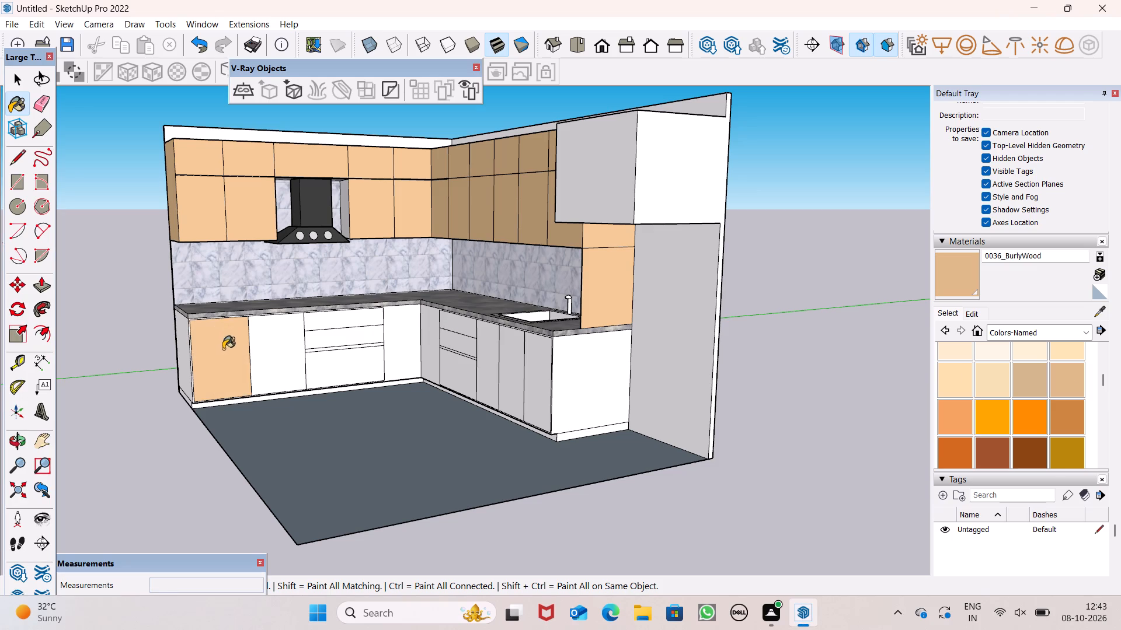
pyautogui.moveTo(212, 365); pyautogui.dragTo(372, 404, button='middle')
pyautogui.click(169, 394)
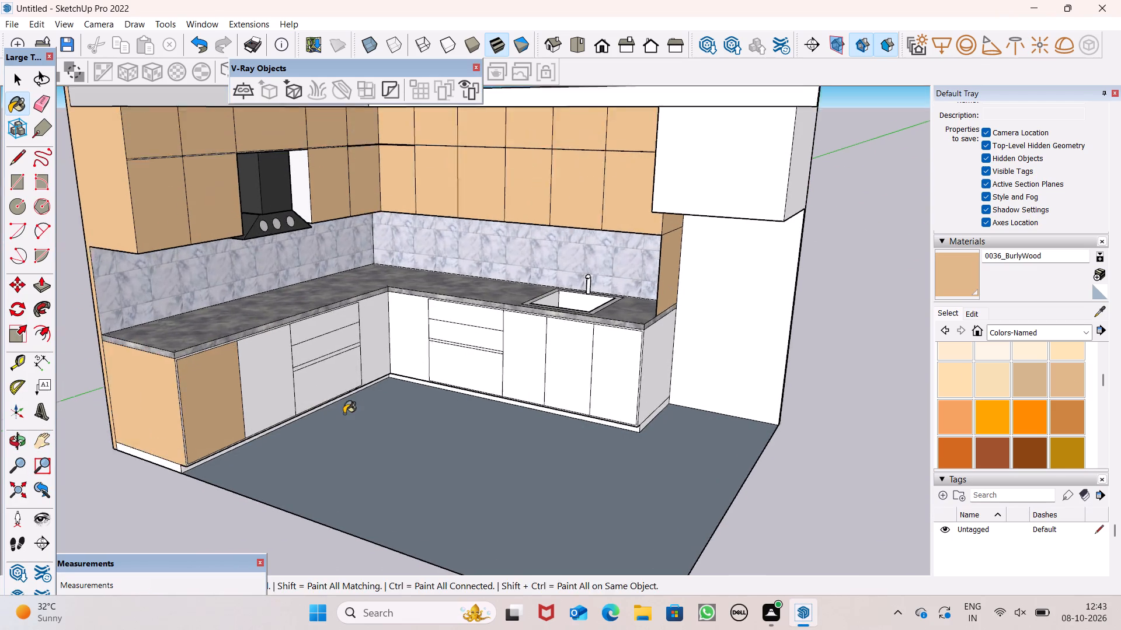
pyautogui.scroll(1, 344, 414)
pyautogui.moveTo(342, 414); pyautogui.dragTo(217, 403, button='middle')
pyautogui.click(253, 341)
pyautogui.scroll(1, 183, 367)
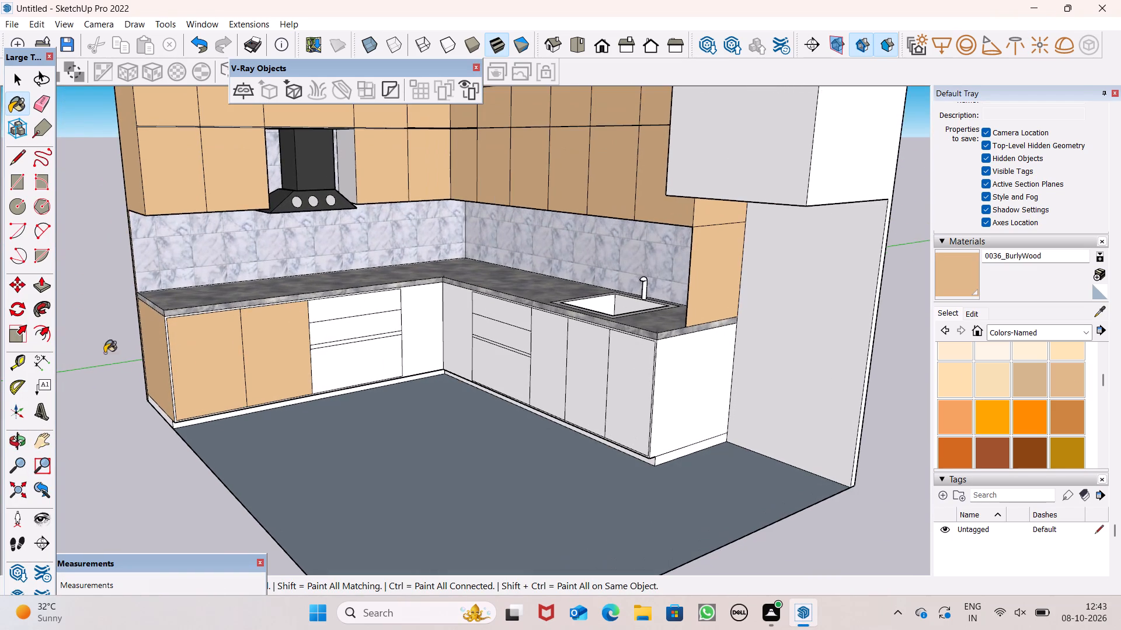
pyautogui.scroll(8, 302, 335)
pyautogui.scroll(5, 193, 326)
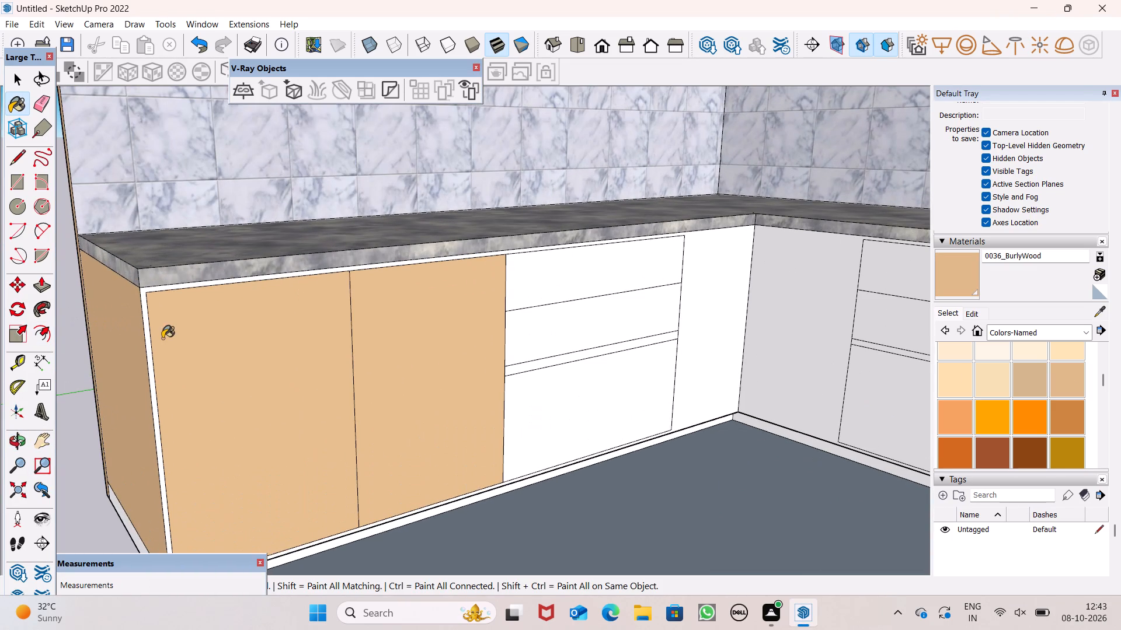
pyautogui.click(149, 339)
pyautogui.scroll(-9, 149, 344)
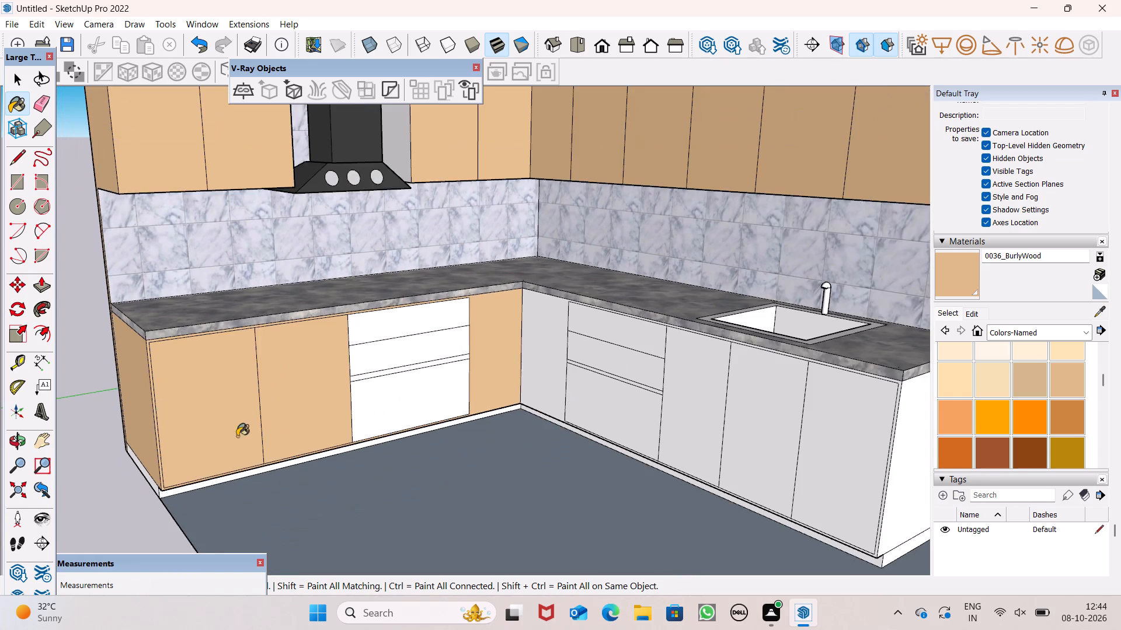
# Paint the hood-side base cabinet's drawer fronts and the narrow strip between them with 0036_BurlyWood.
pyautogui.scroll(-4, 237, 455)
pyautogui.scroll(7, 409, 397)
pyautogui.click(221, 348)
pyautogui.click(243, 399)
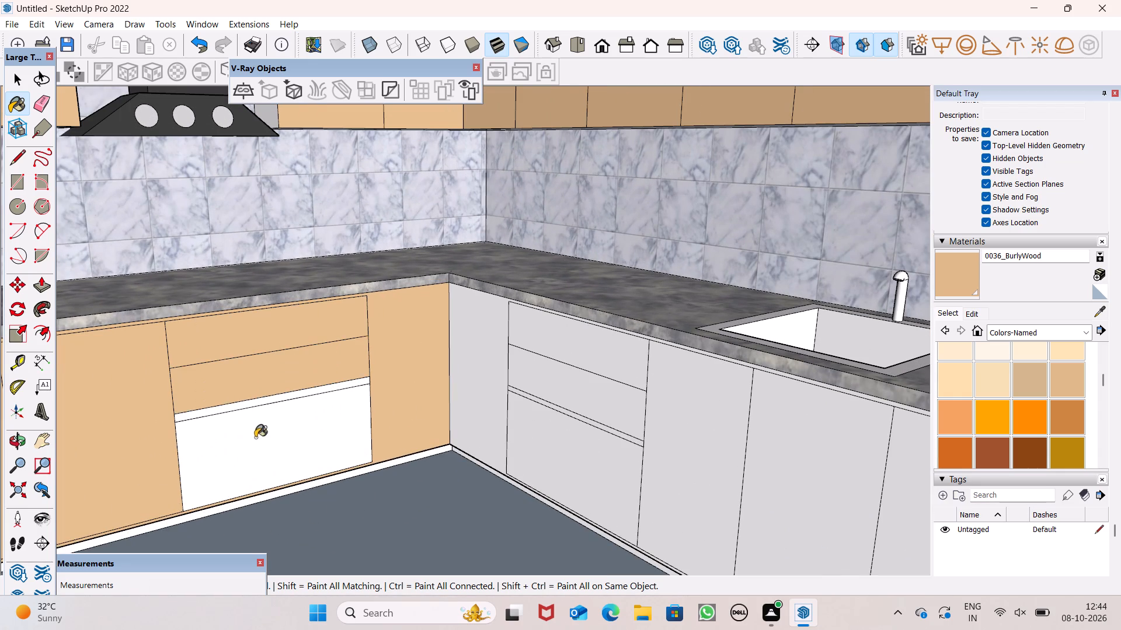
pyautogui.click(259, 456)
pyautogui.click(269, 399)
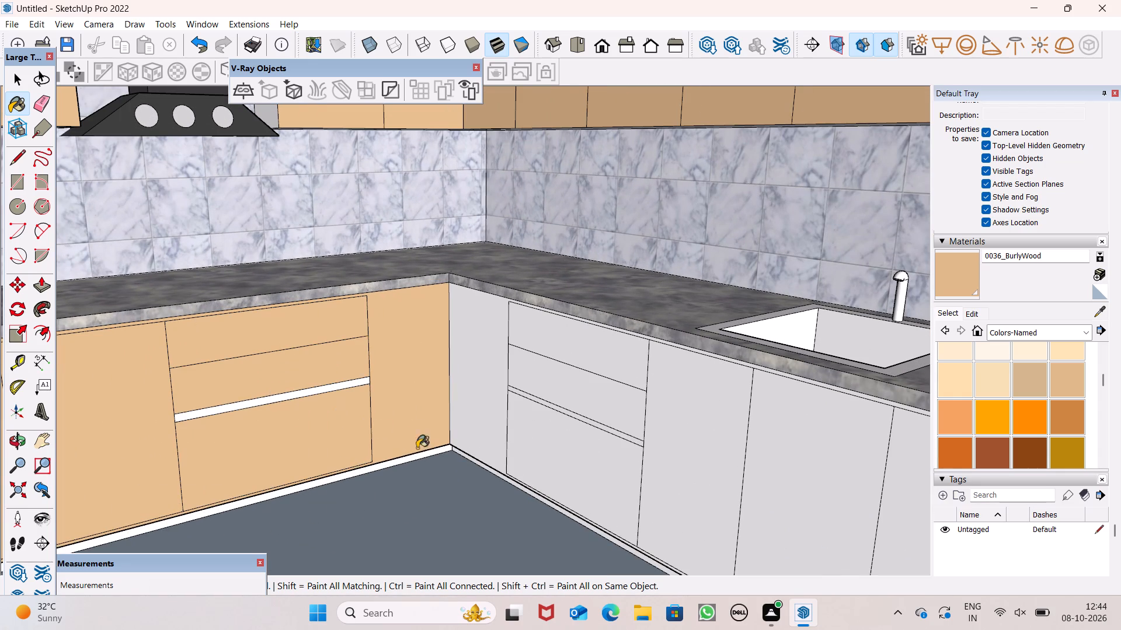
# Paint the sink-side base cabinets' drawer fronts, front frame, doors and end panel with 0036_BurlyWood.
pyautogui.click(585, 340)
pyautogui.click(567, 380)
pyautogui.click(490, 382)
pyautogui.click(534, 442)
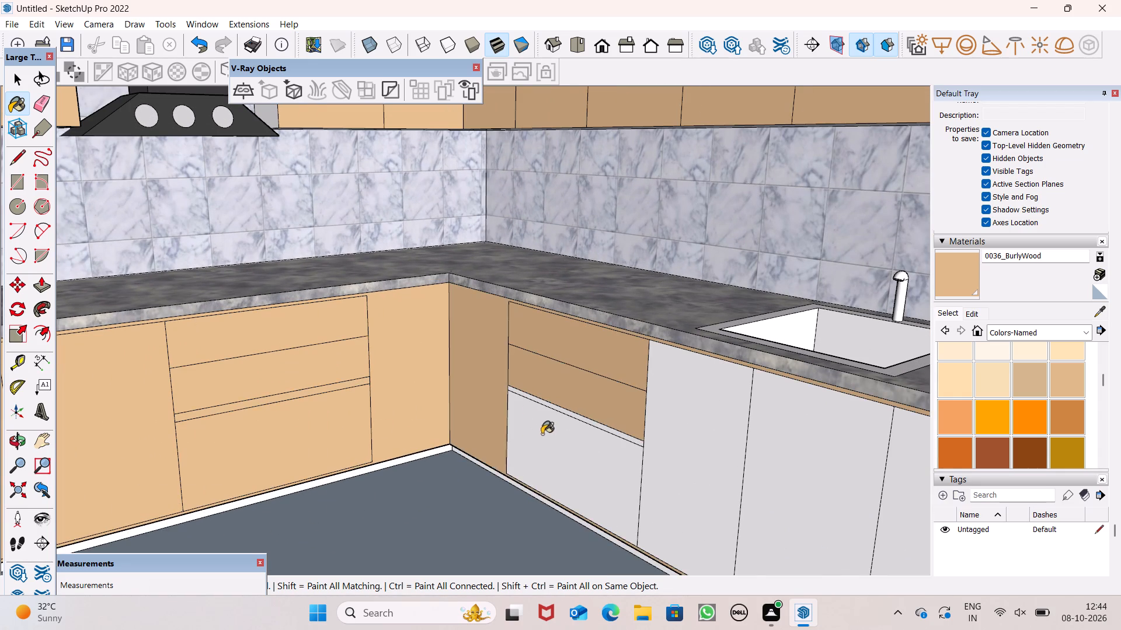
pyautogui.scroll(3, 586, 433)
pyautogui.click(603, 422)
pyautogui.click(672, 432)
pyautogui.scroll(-2, 605, 423)
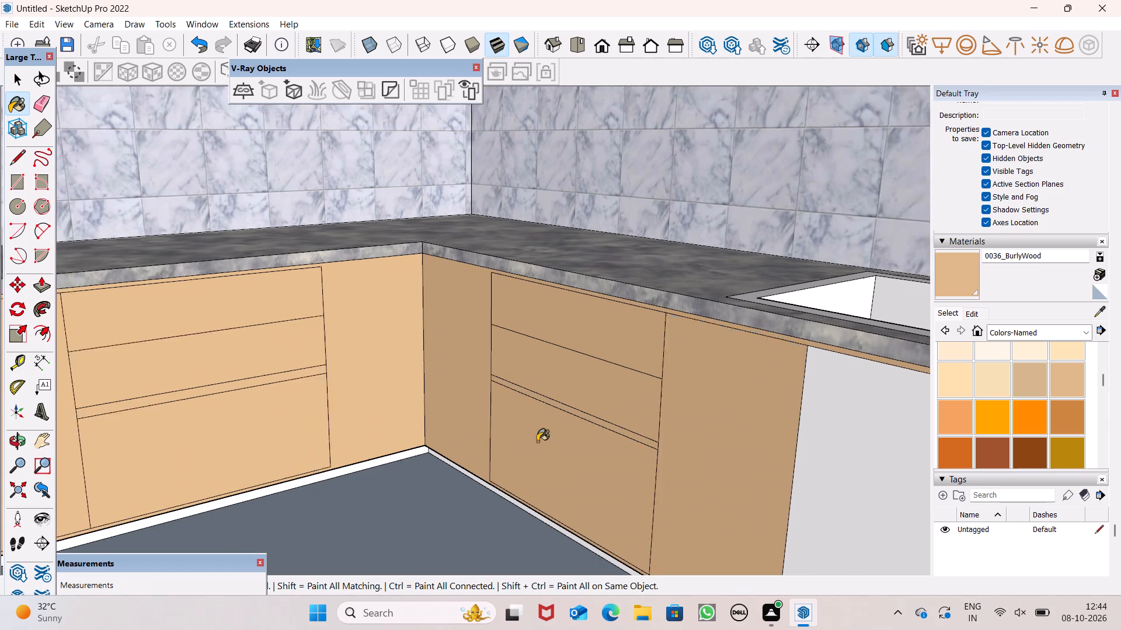
pyautogui.scroll(-8, 537, 442)
pyautogui.click(565, 474)
pyautogui.click(591, 474)
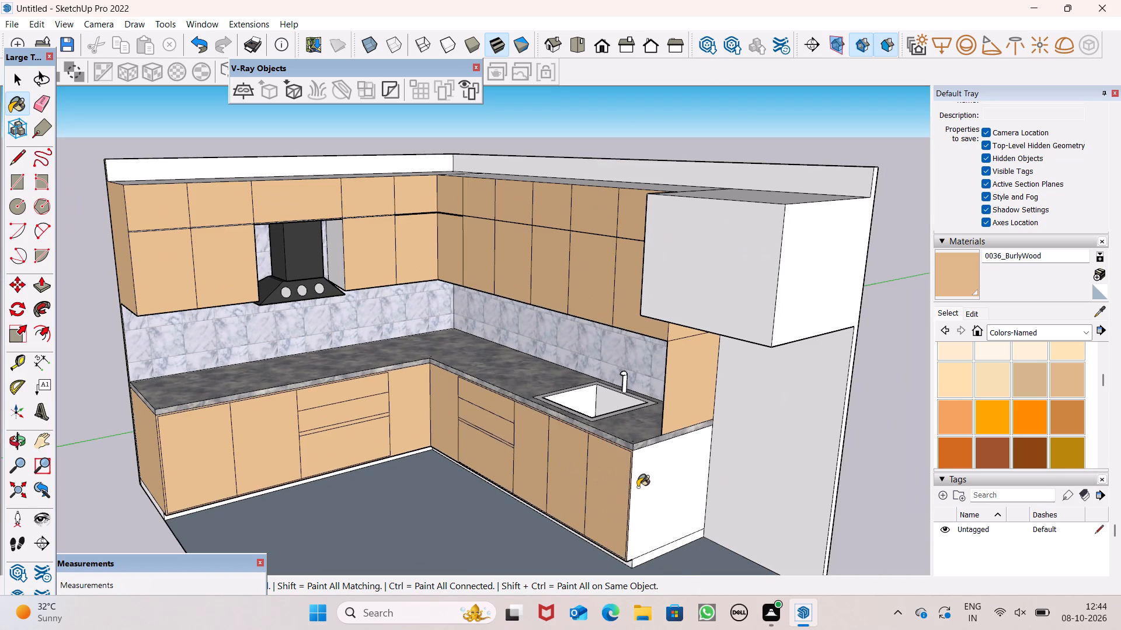
pyautogui.click(638, 487)
pyautogui.moveTo(633, 512); pyautogui.dragTo(615, 485, button='middle')
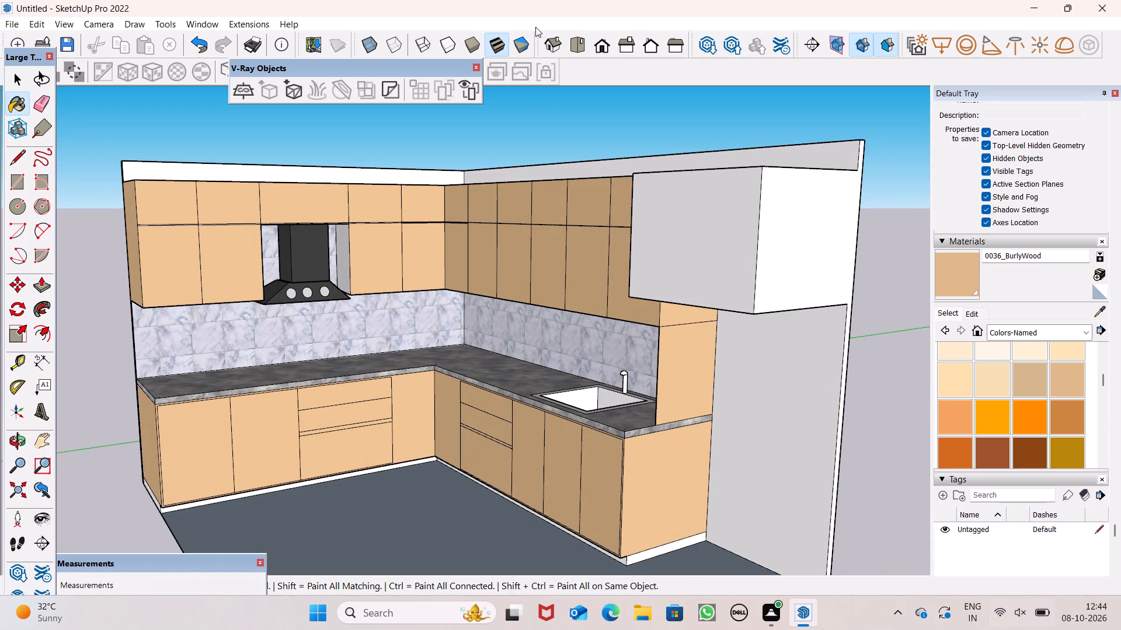
# Paint the front, side and underside of the deeper overhead cabinet past the sink-side wall cabinets with 0036_BurlyWood.
pyautogui.moveTo(740, 226); pyautogui.dragTo(758, 232)
pyautogui.moveTo(1009, 262); pyautogui.dragTo(991, 261)
pyautogui.click(840, 246)
pyautogui.click(690, 225)
pyautogui.scroll(1, 910, 327)
pyautogui.moveTo(910, 327); pyautogui.dragTo(1035, 112, button='middle')
pyautogui.click(782, 173)
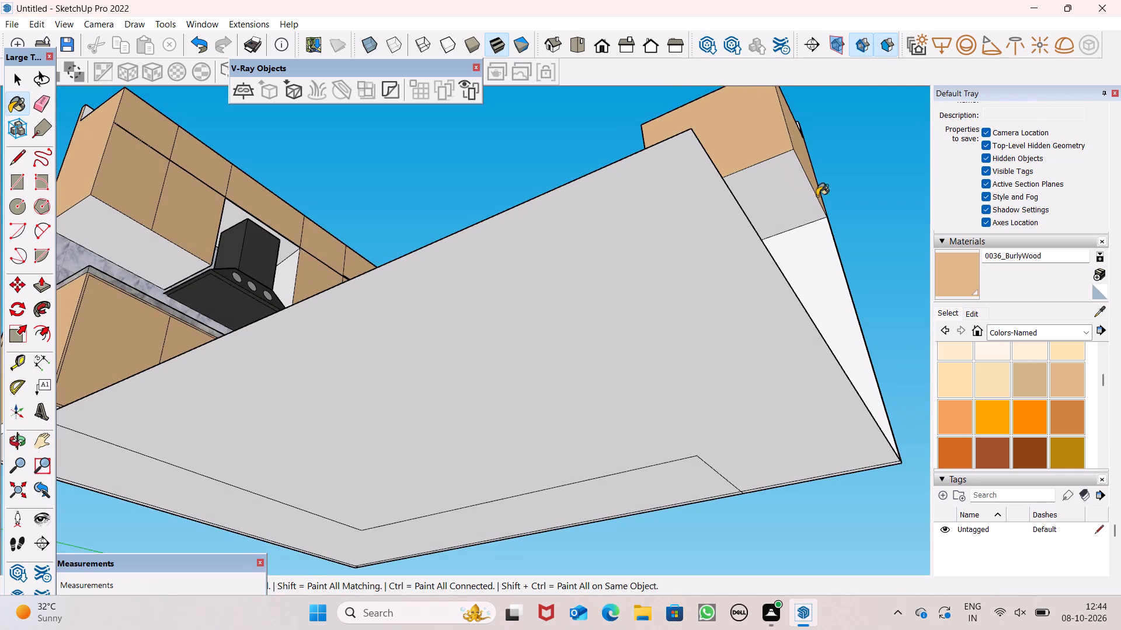
# Push/Pull the inner face of the end panel between the sink-side counter and the wall cabinets by 1".
pyautogui.scroll(-1, 822, 224)
pyautogui.moveTo(825, 262); pyautogui.dragTo(961, 447, button='middle')
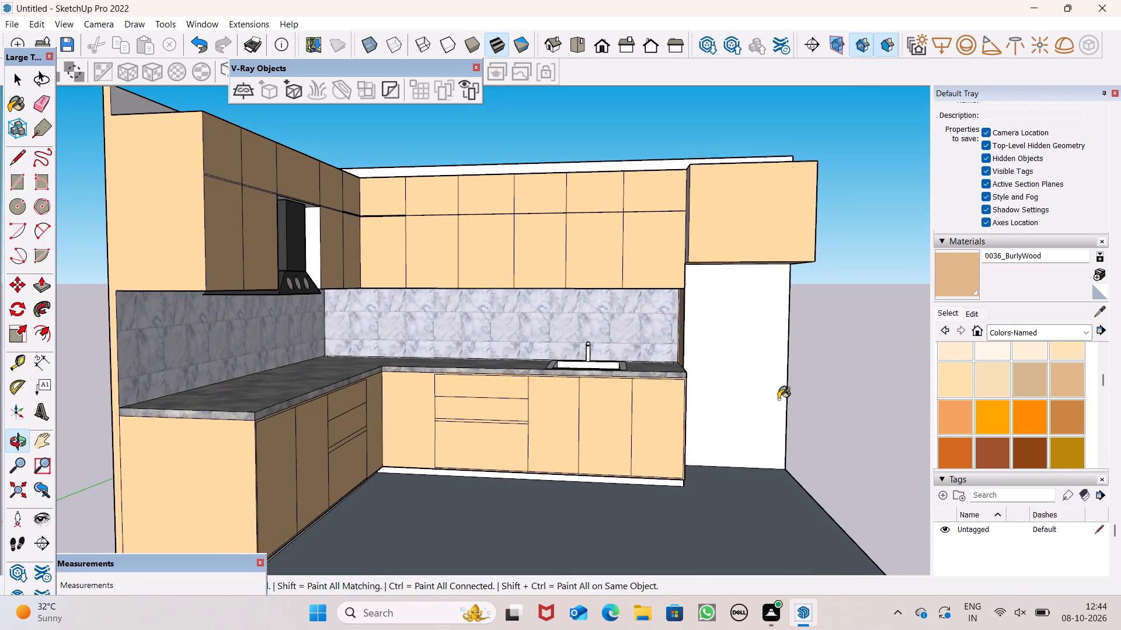
pyautogui.moveTo(779, 399); pyautogui.dragTo(845, 485, button='middle')
pyautogui.scroll(1, 847, 478)
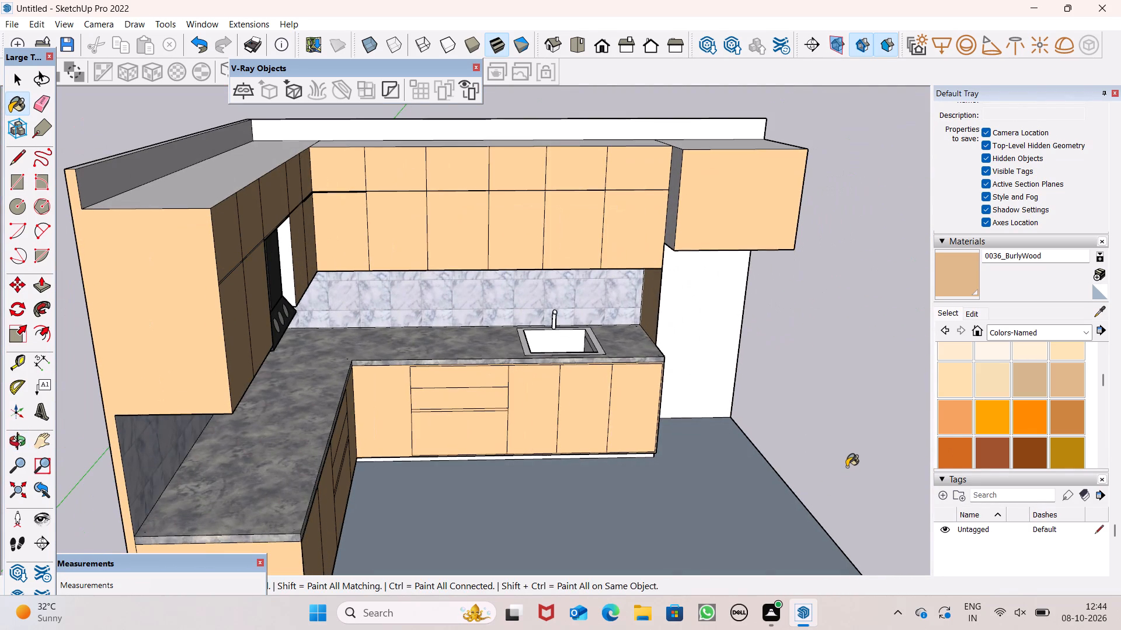
pyautogui.scroll(7, 701, 310)
pyautogui.moveTo(709, 353); pyautogui.dragTo(758, 430, button='middle')
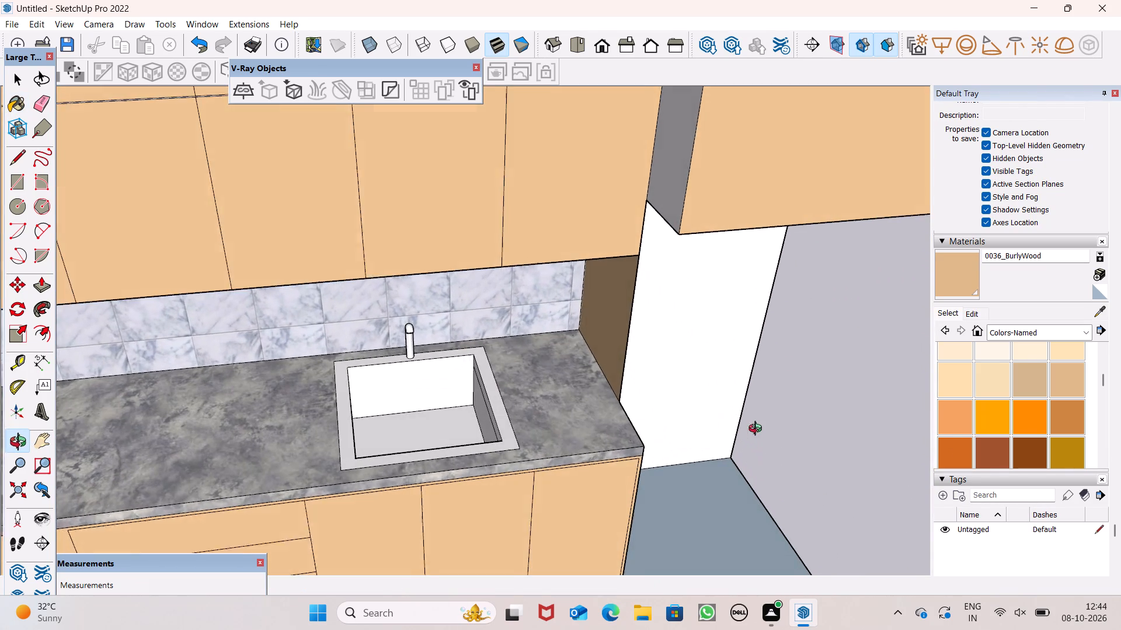
pyautogui.moveTo(758, 430); pyautogui.dragTo(763, 430, button='middle')
pyautogui.click(57, 289)
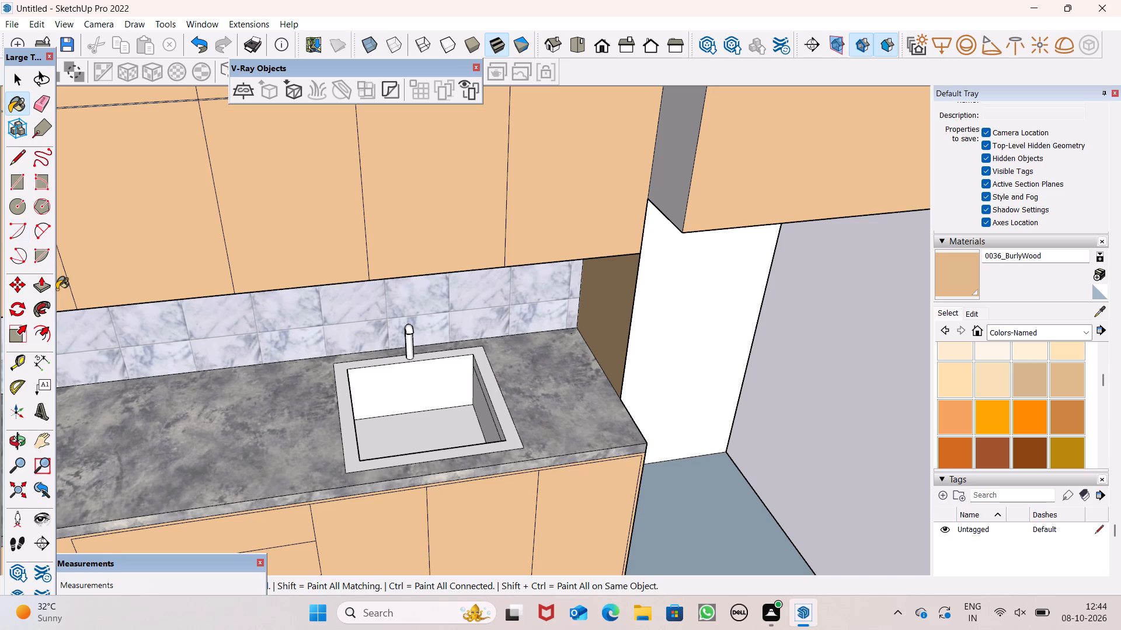
pyautogui.click(44, 289)
pyautogui.scroll(4, 607, 310)
pyautogui.scroll(-1, 646, 326)
pyautogui.scroll(1, 646, 326)
pyautogui.click(600, 330)
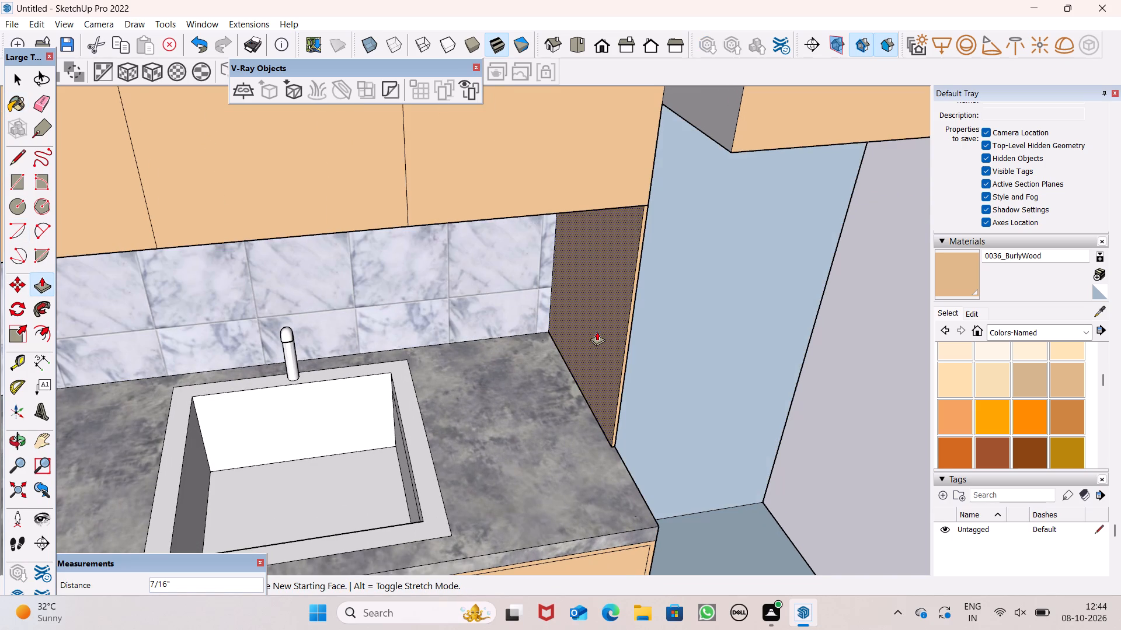
pyautogui.press('1')
pyautogui.hotkey('shift', '"')
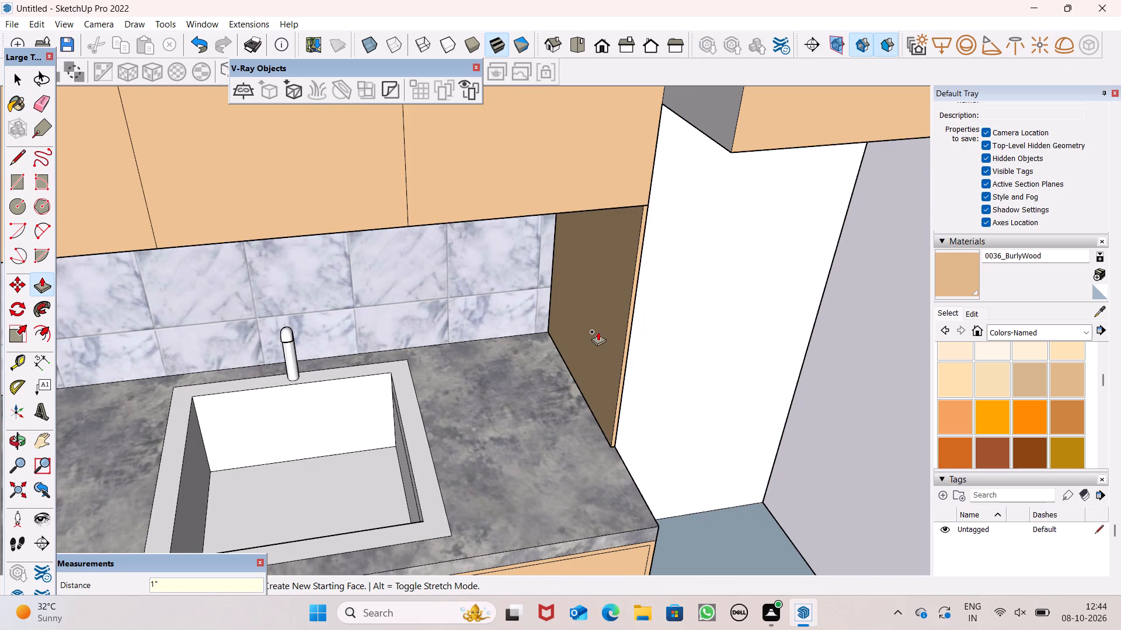
pyautogui.press('Return')
# Push/Pull the front edge of the panel beside the sink outward by 1' toward the counter's front edge.
pyautogui.scroll(-2, 670, 386)
pyautogui.moveTo(681, 424); pyautogui.dragTo(628, 423, button='middle')
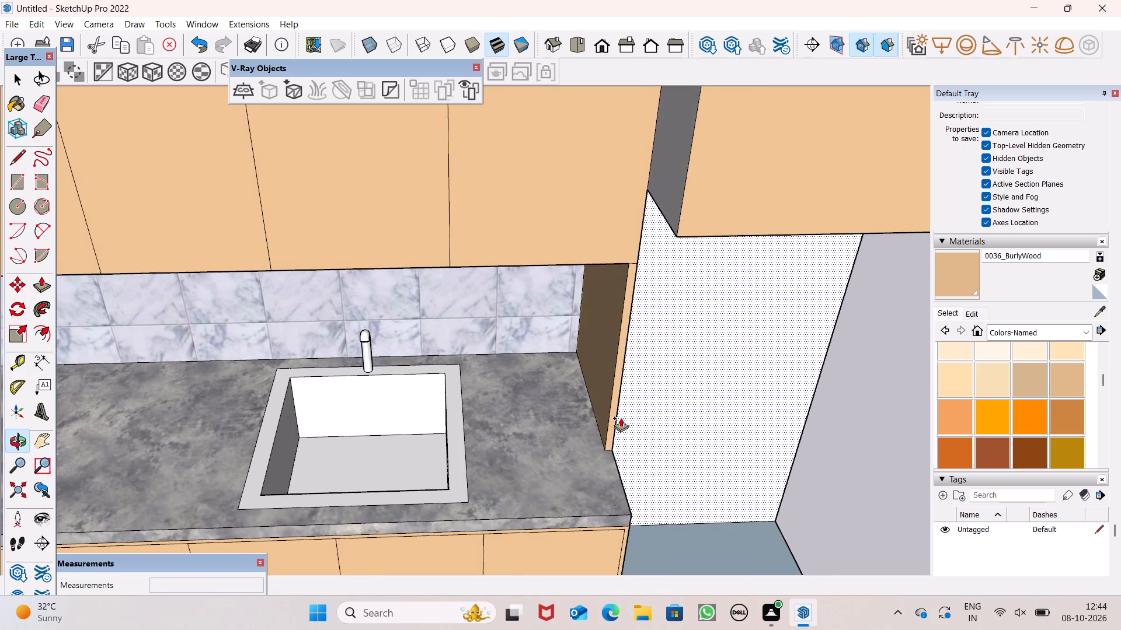
pyautogui.scroll(4, 621, 417)
pyautogui.scroll(-2, 664, 325)
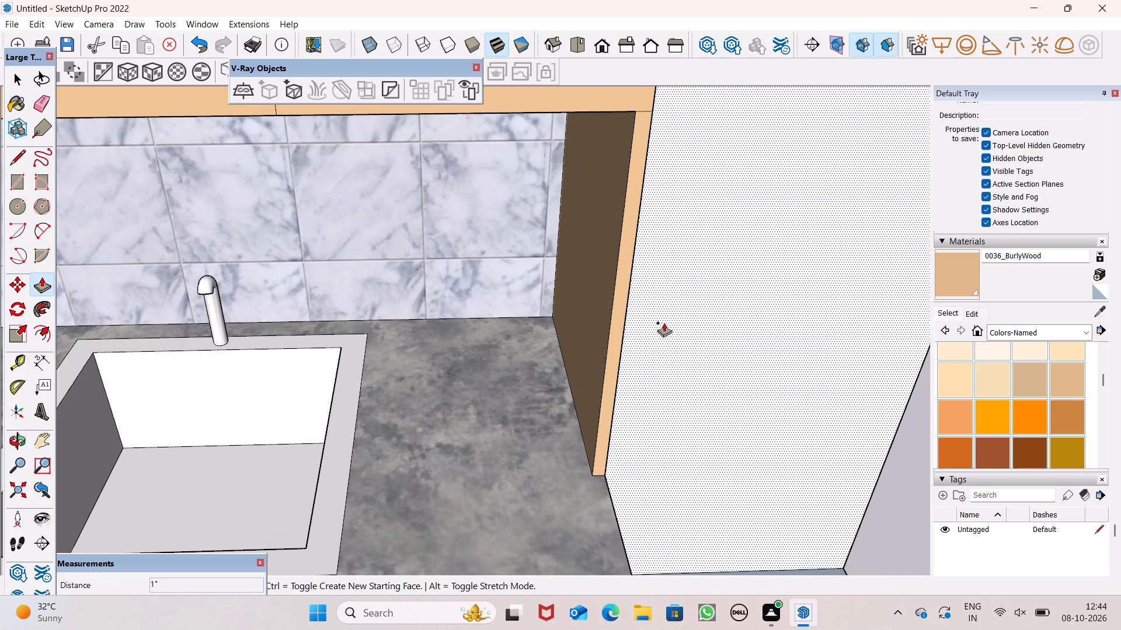
pyautogui.scroll(-6, 663, 324)
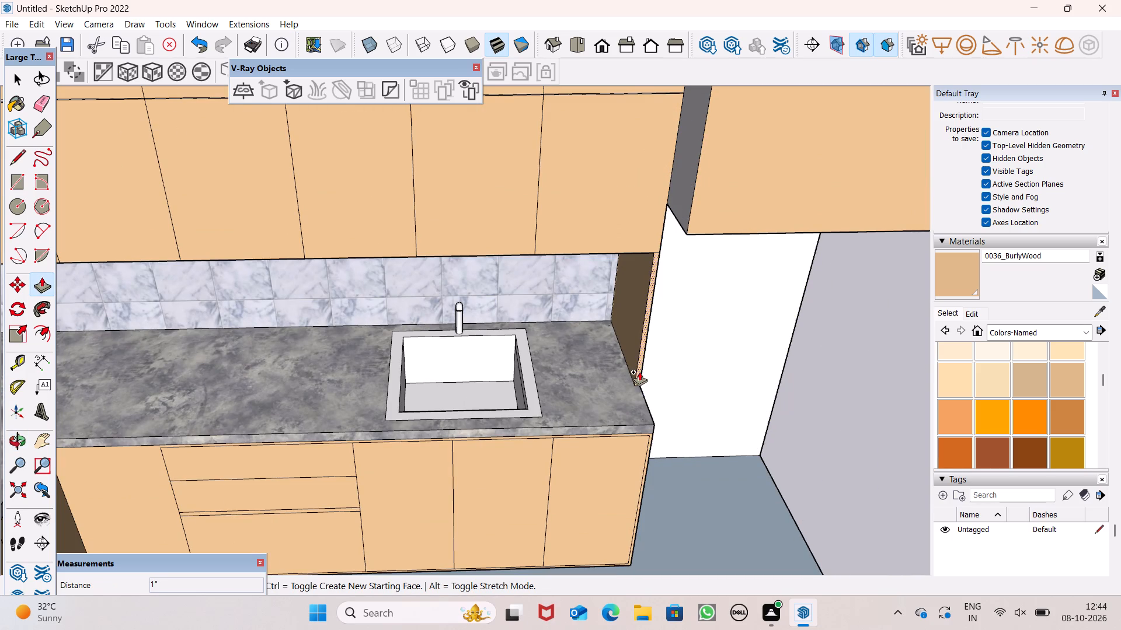
pyautogui.moveTo(639, 372); pyautogui.dragTo(635, 425)
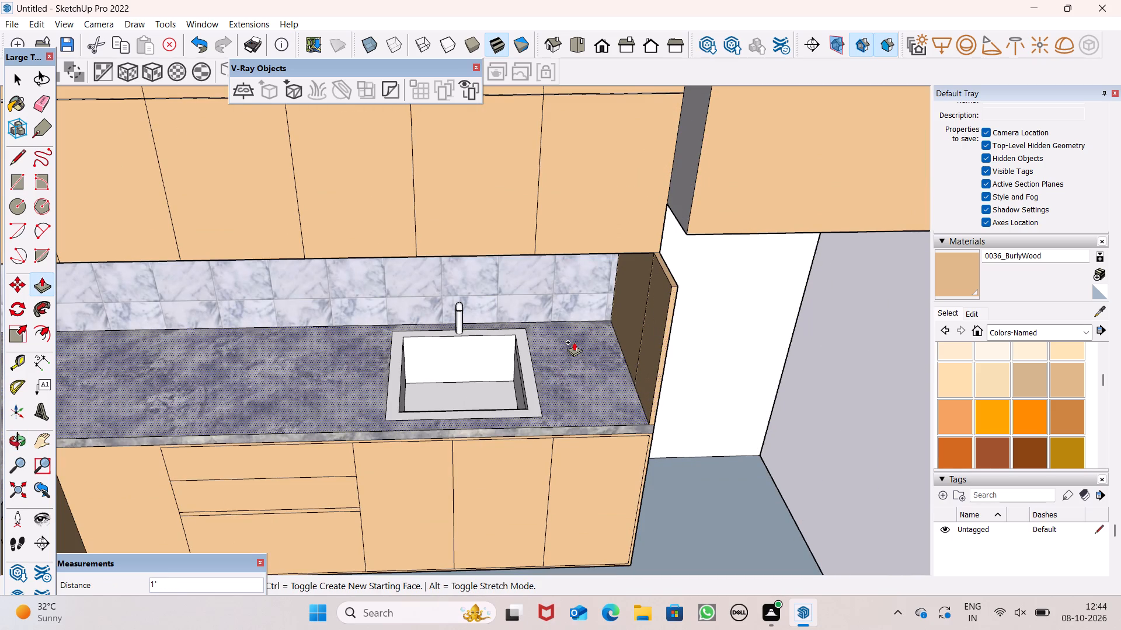
pyautogui.hotkey('ctrl', 'z')
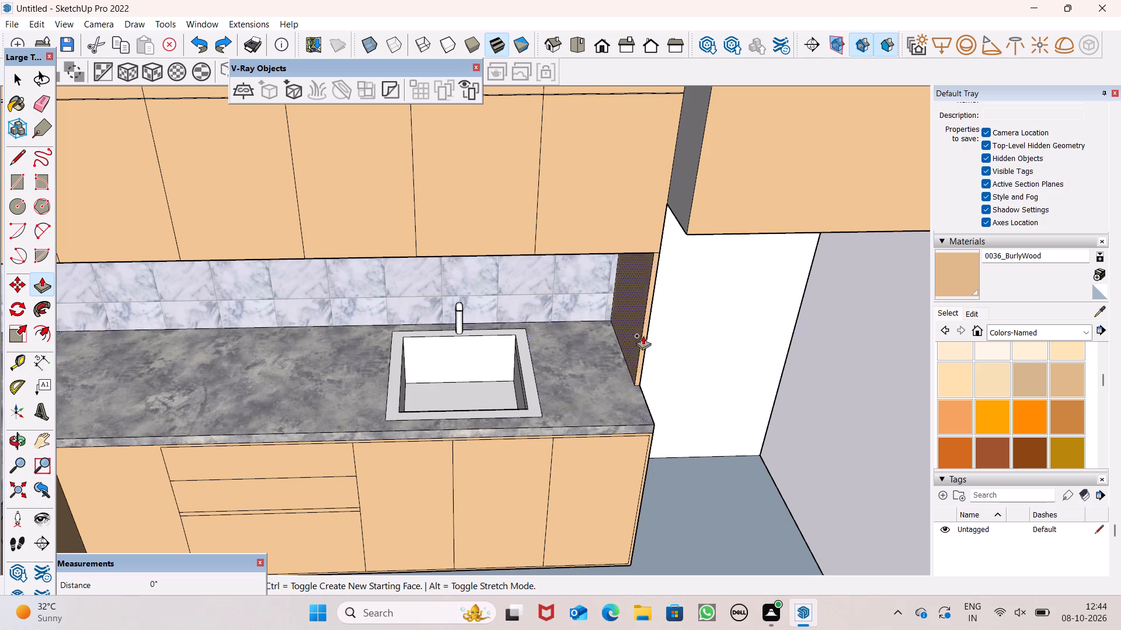
pyautogui.moveTo(646, 339); pyautogui.dragTo(648, 375)
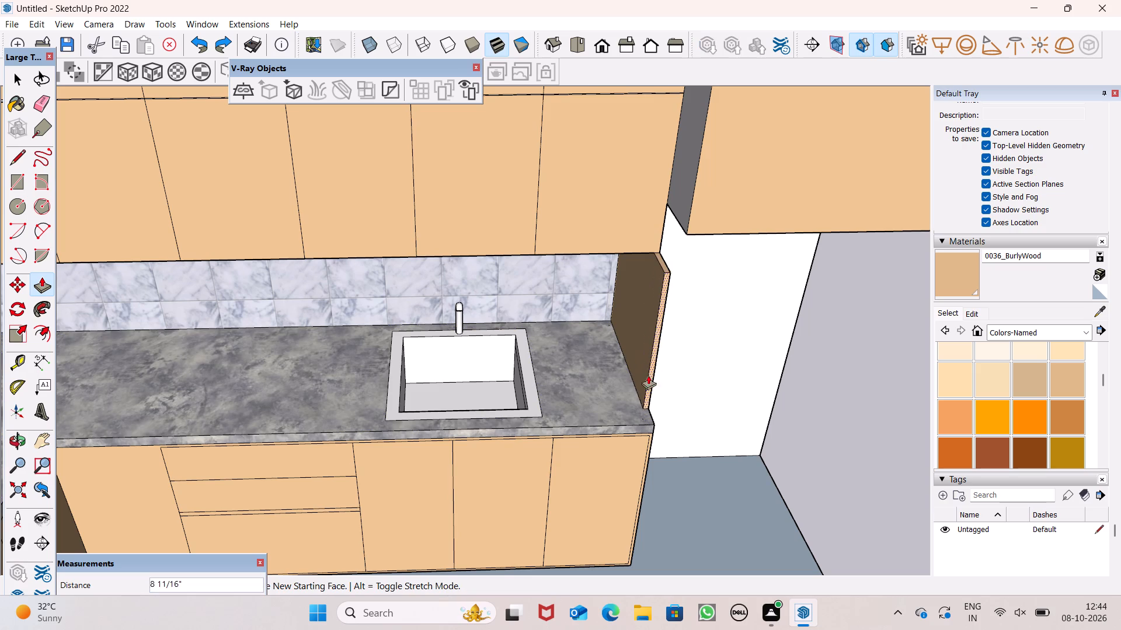
pyautogui.moveTo(648, 375); pyautogui.dragTo(640, 405)
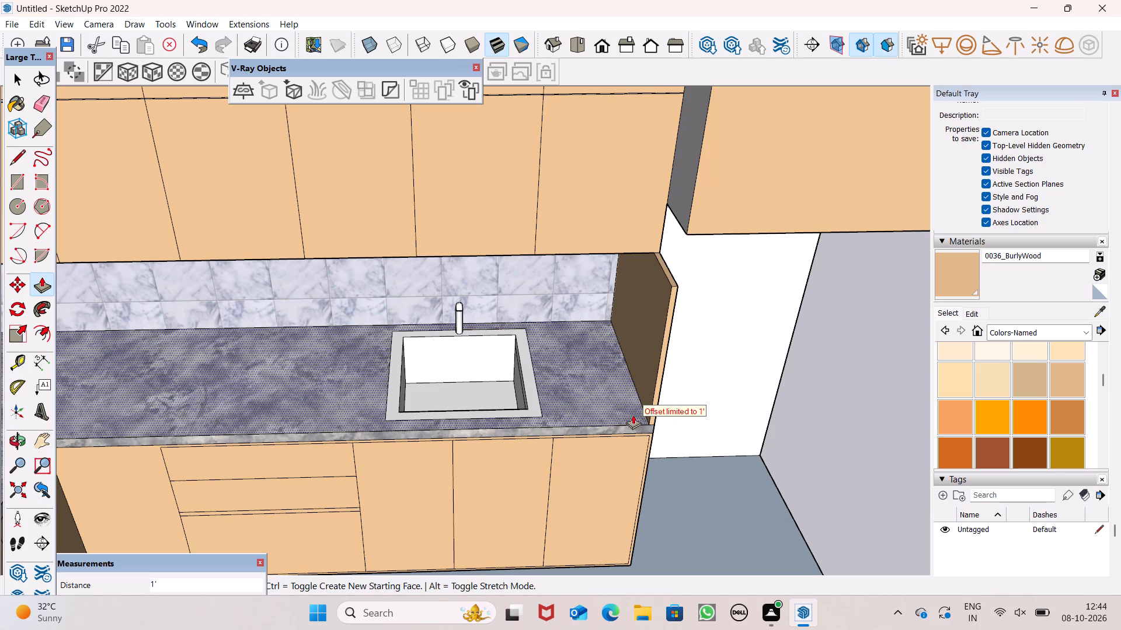
pyautogui.press('space')
pyautogui.scroll(-6, 631, 387)
pyautogui.click(785, 436)
# Push/Pull the thin strip between the hood-side wall cabinets' door rows by 5/16" to match the corner strip.
pyautogui.moveTo(799, 429); pyautogui.dragTo(479, 312, button='middle')
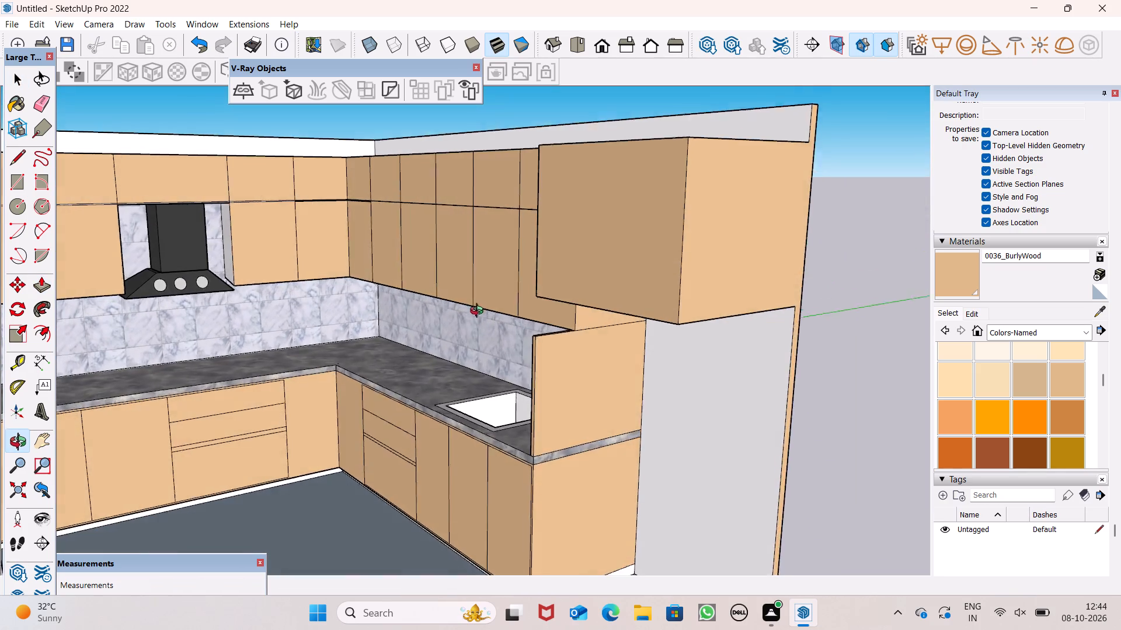
pyautogui.moveTo(479, 312); pyautogui.dragTo(677, 336, button='middle')
pyautogui.scroll(1, 665, 306)
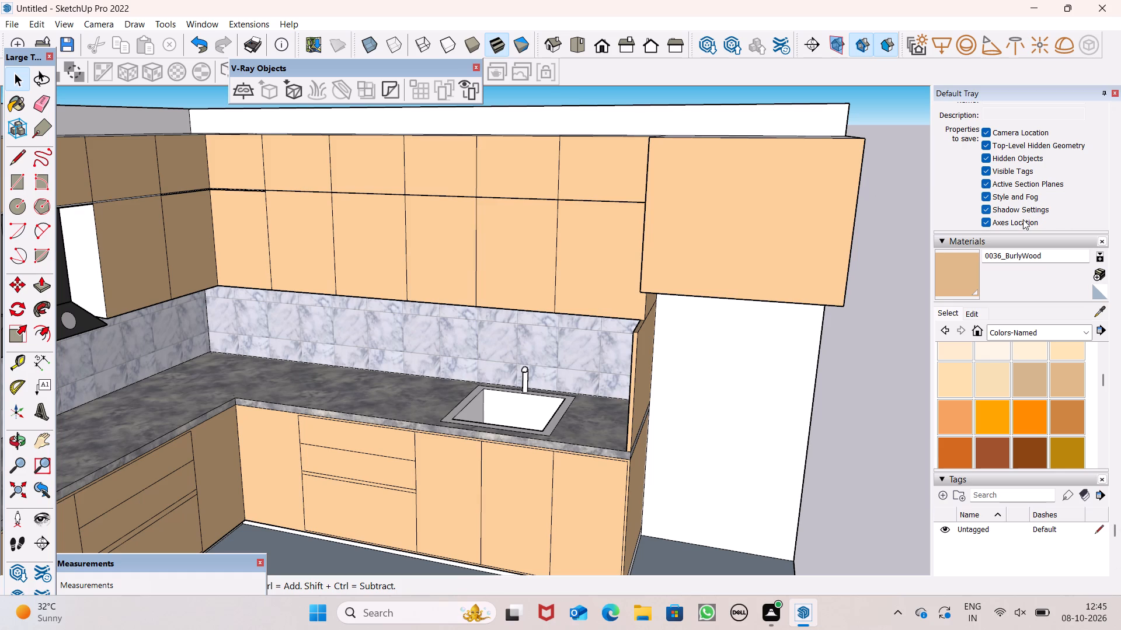
pyautogui.scroll(-5, 503, 135)
pyautogui.scroll(-6, 548, 184)
pyautogui.scroll(7, 314, 202)
pyautogui.scroll(5, 177, 175)
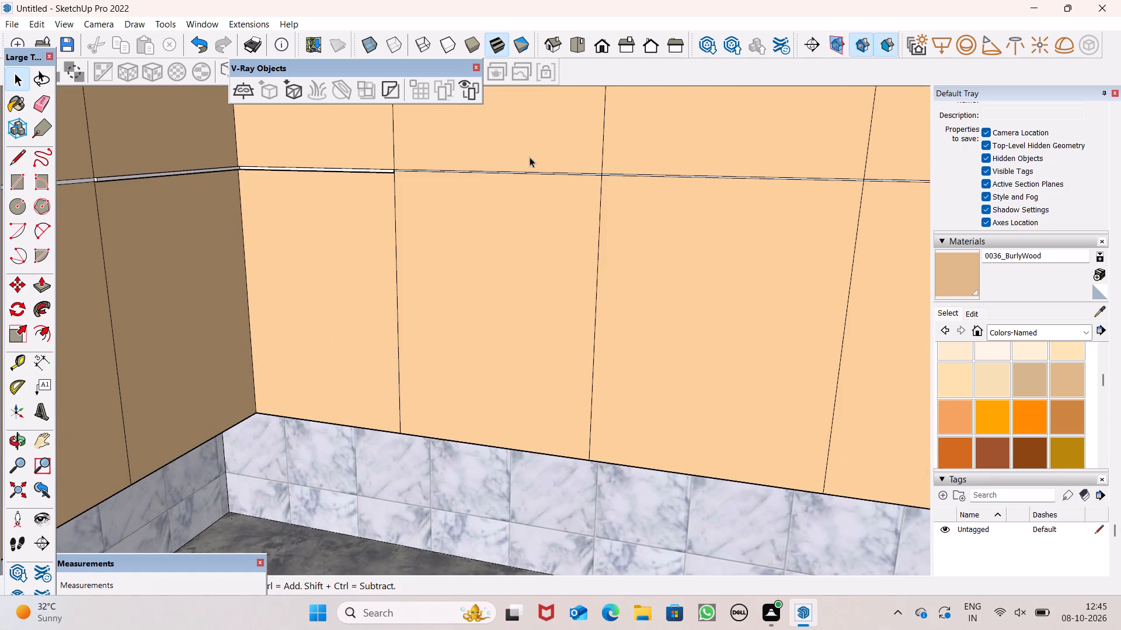
pyautogui.scroll(-3, 530, 162)
pyautogui.moveTo(531, 187); pyautogui.dragTo(405, 341, button='middle')
pyautogui.scroll(3, 375, 297)
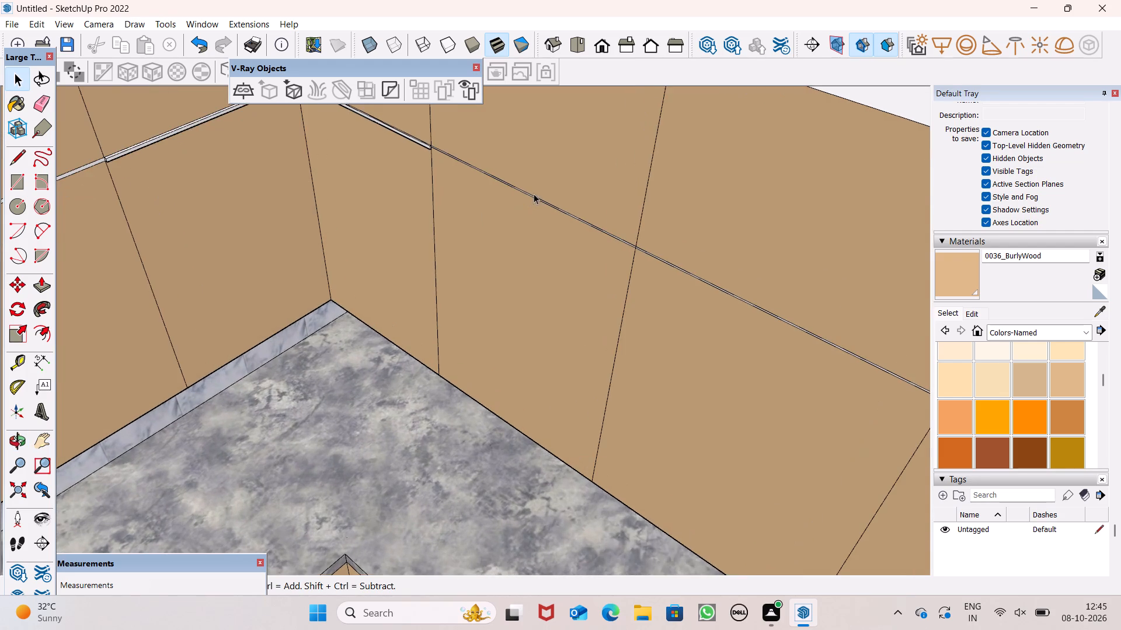
pyautogui.scroll(3, 509, 189)
pyautogui.scroll(-2, 373, 147)
pyautogui.scroll(-6, 516, 191)
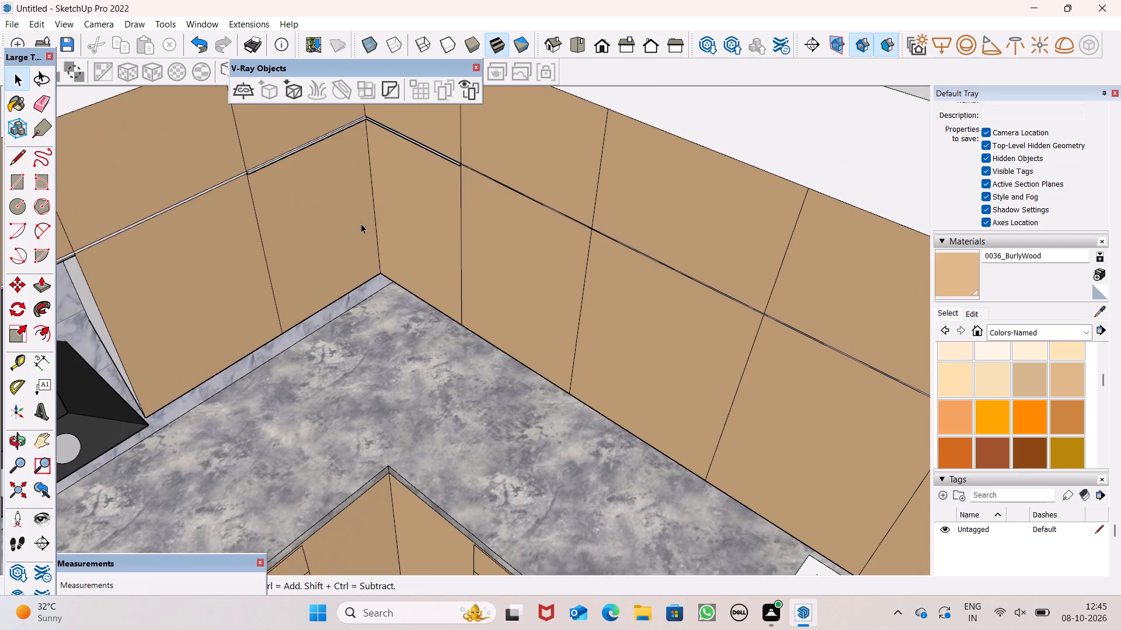
pyautogui.click(49, 286)
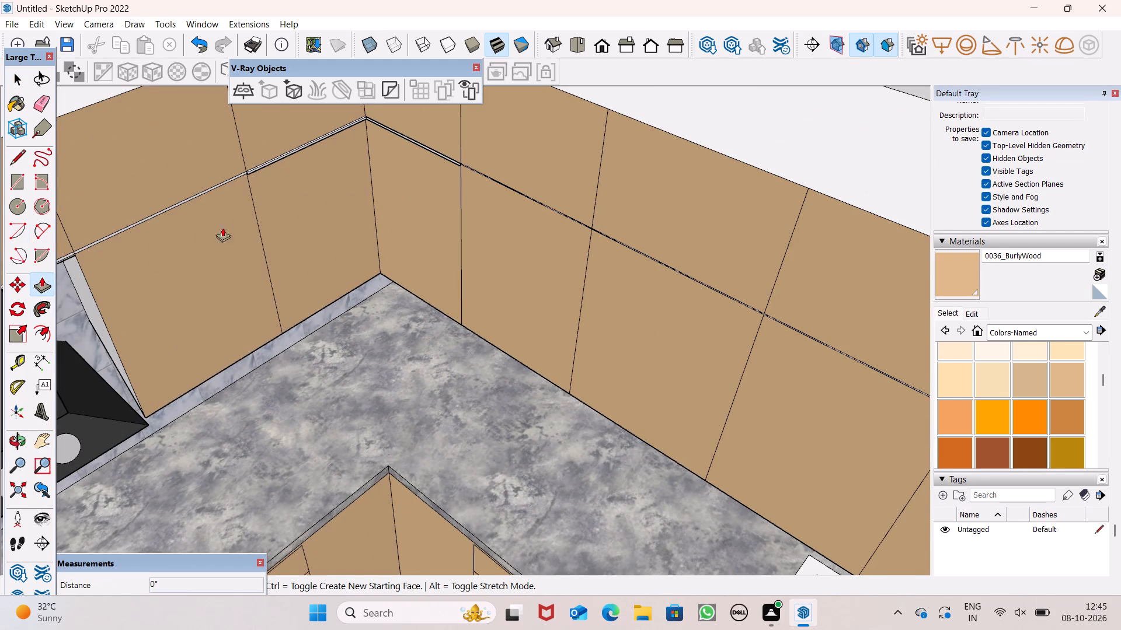
pyautogui.scroll(6, 271, 191)
pyautogui.scroll(4, 177, 174)
pyautogui.scroll(-1, 180, 176)
pyautogui.scroll(1, 180, 176)
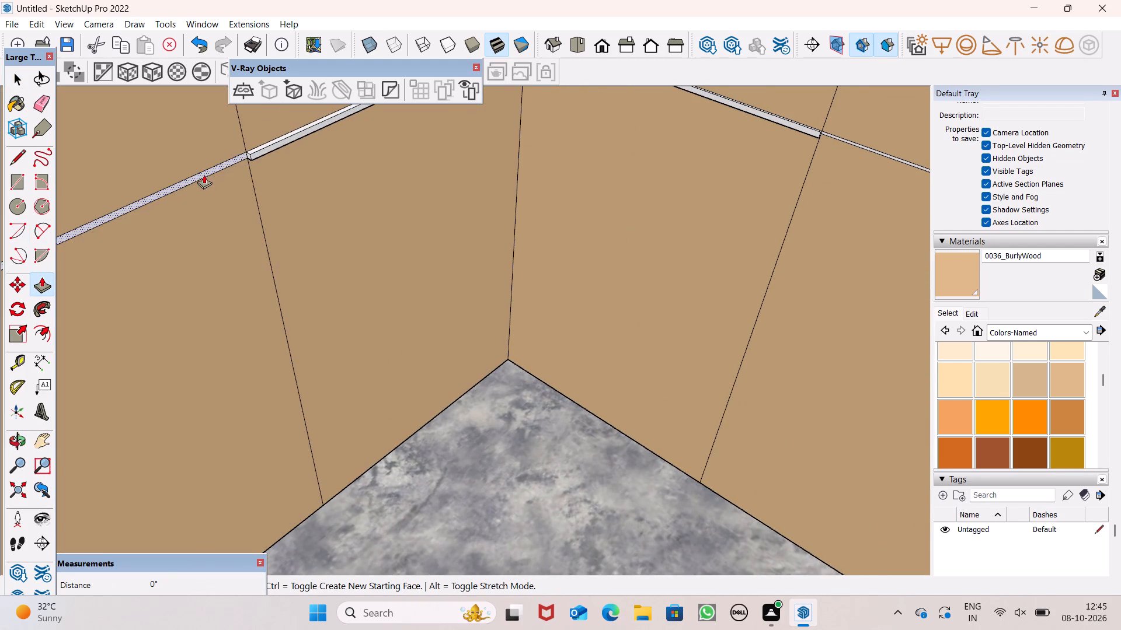
pyautogui.moveTo(204, 174); pyautogui.dragTo(264, 162)
# Push/Pull the sink-side strip section next to the corner by 1/8" plus about 3/16" to match the corner strip.
pyautogui.scroll(-1, 263, 285)
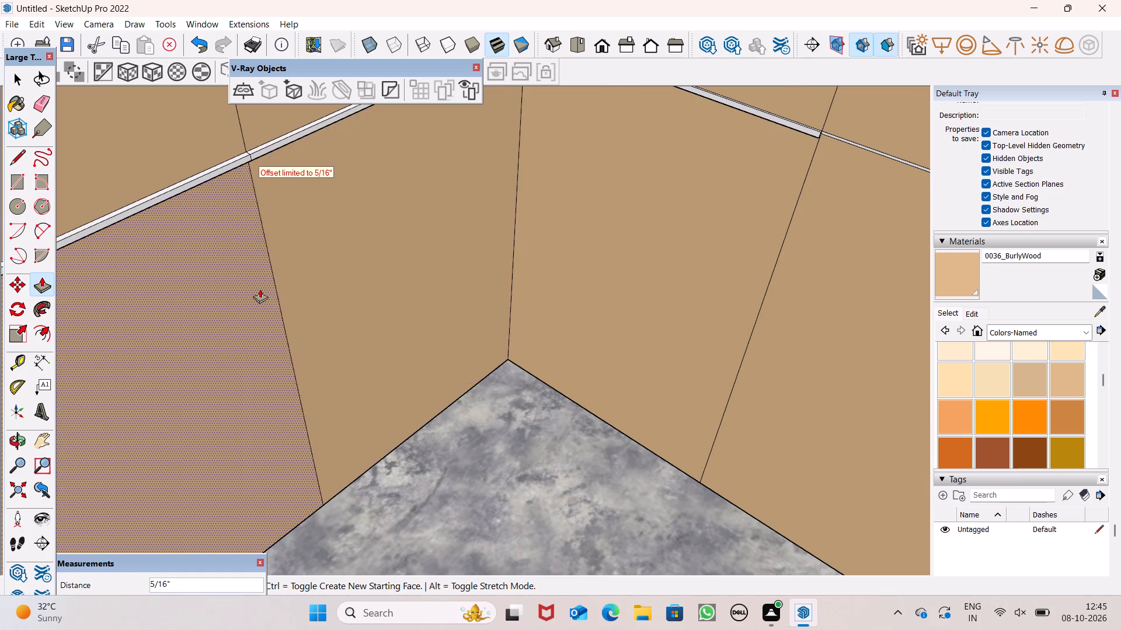
pyautogui.scroll(-6, 265, 302)
pyautogui.scroll(5, 448, 177)
pyautogui.scroll(5, 494, 218)
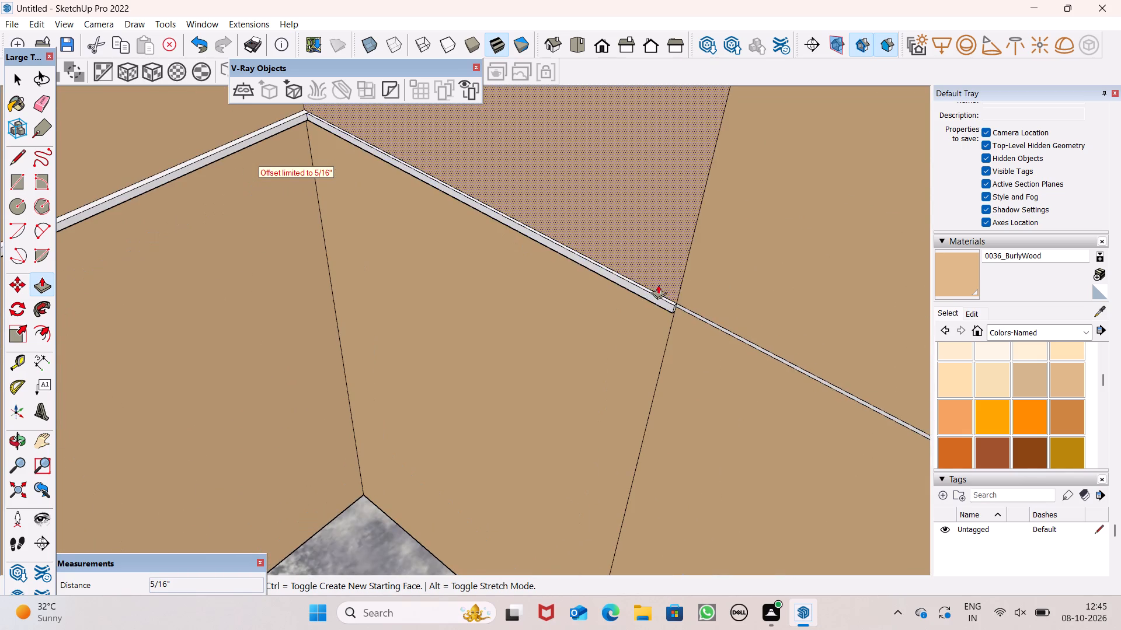
pyautogui.scroll(-2, 523, 295)
pyautogui.scroll(3, 698, 352)
pyautogui.scroll(-1, 698, 353)
pyautogui.scroll(1, 698, 353)
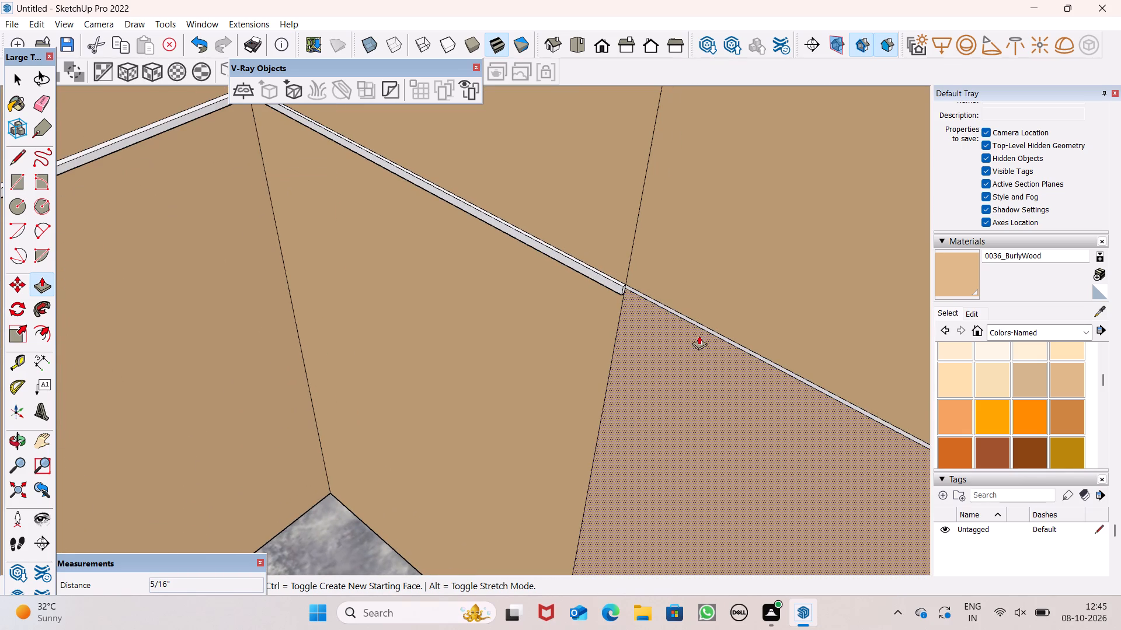
pyautogui.scroll(3, 702, 323)
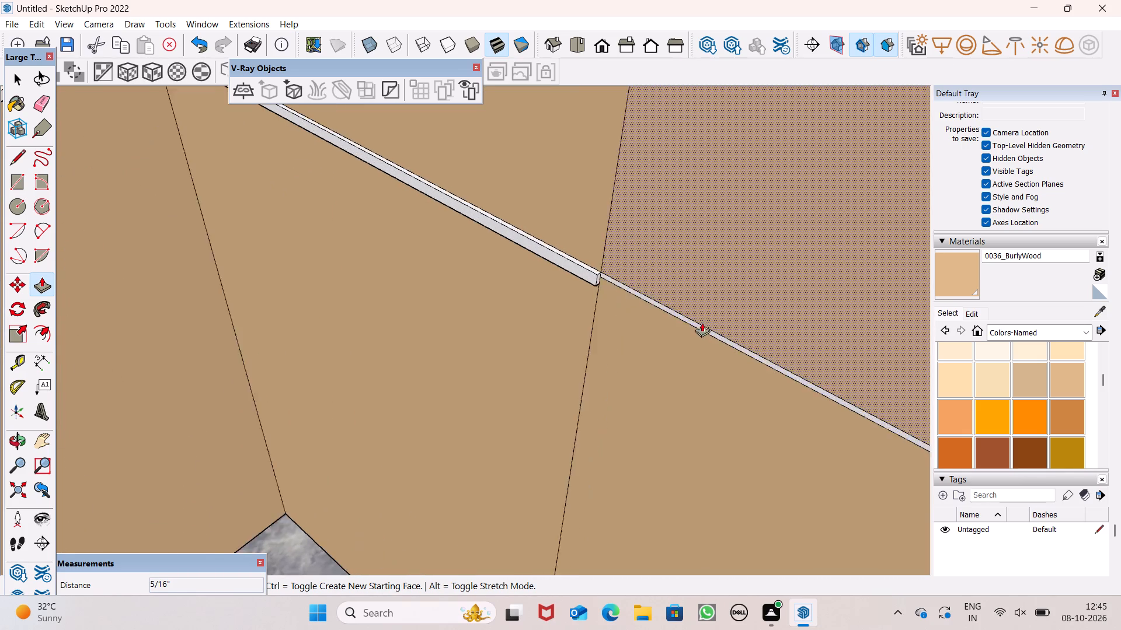
pyautogui.scroll(9, 702, 323)
pyautogui.moveTo(664, 304); pyautogui.dragTo(650, 313)
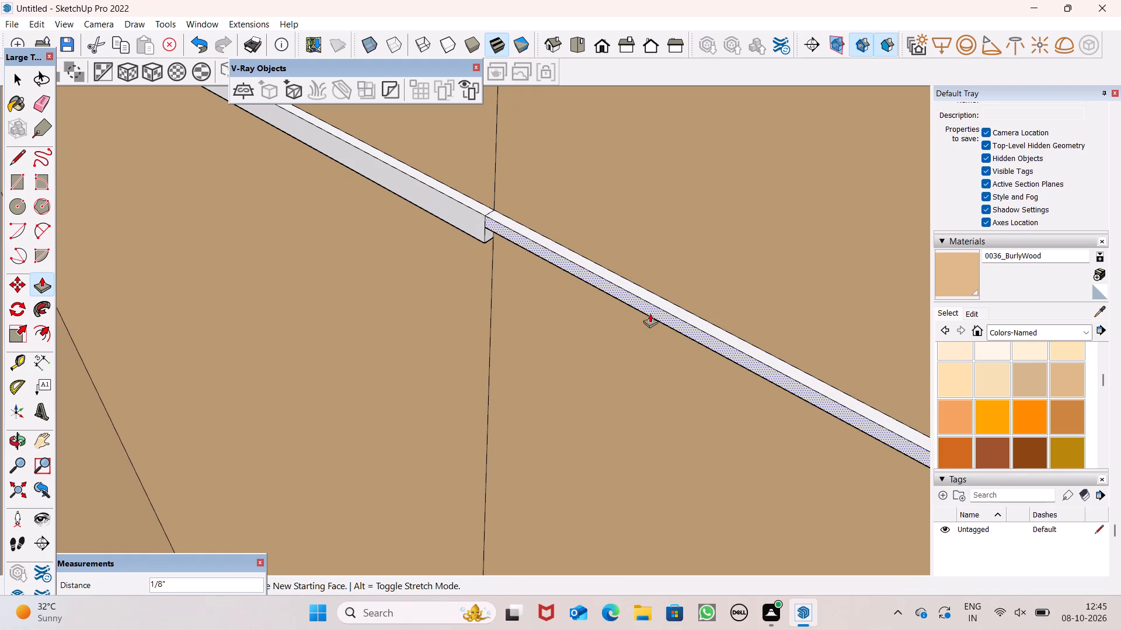
pyautogui.moveTo(650, 313); pyautogui.dragTo(640, 320)
pyautogui.moveTo(598, 306); pyautogui.dragTo(672, 0, button='middle')
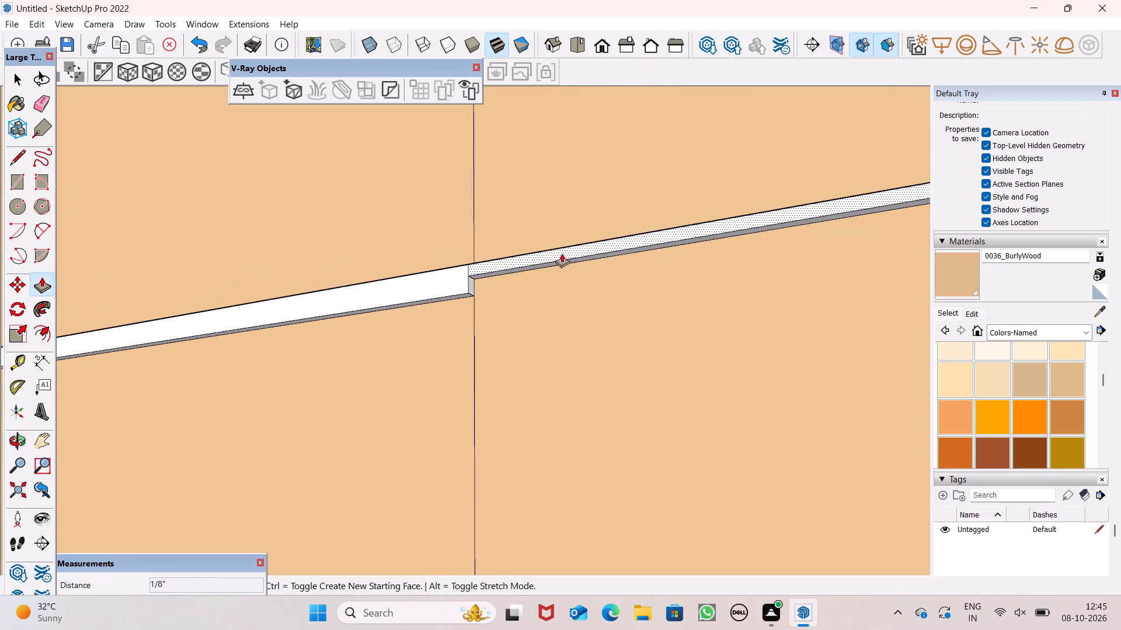
pyautogui.scroll(7, 492, 309)
pyautogui.moveTo(505, 237); pyautogui.dragTo(465, 279)
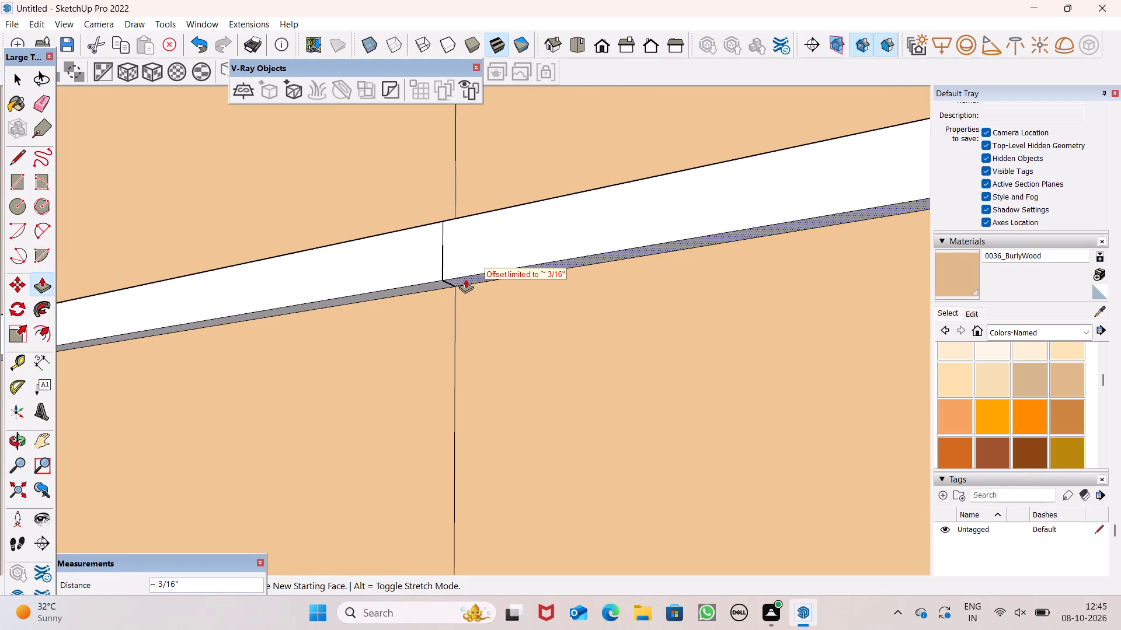
pyautogui.moveTo(465, 279); pyautogui.dragTo(461, 278)
# Push/Pull the third sink-side strip section from the corner by 1/16" plus about 3/16" to match its finished neighbour.
pyautogui.scroll(-16, 307, 243)
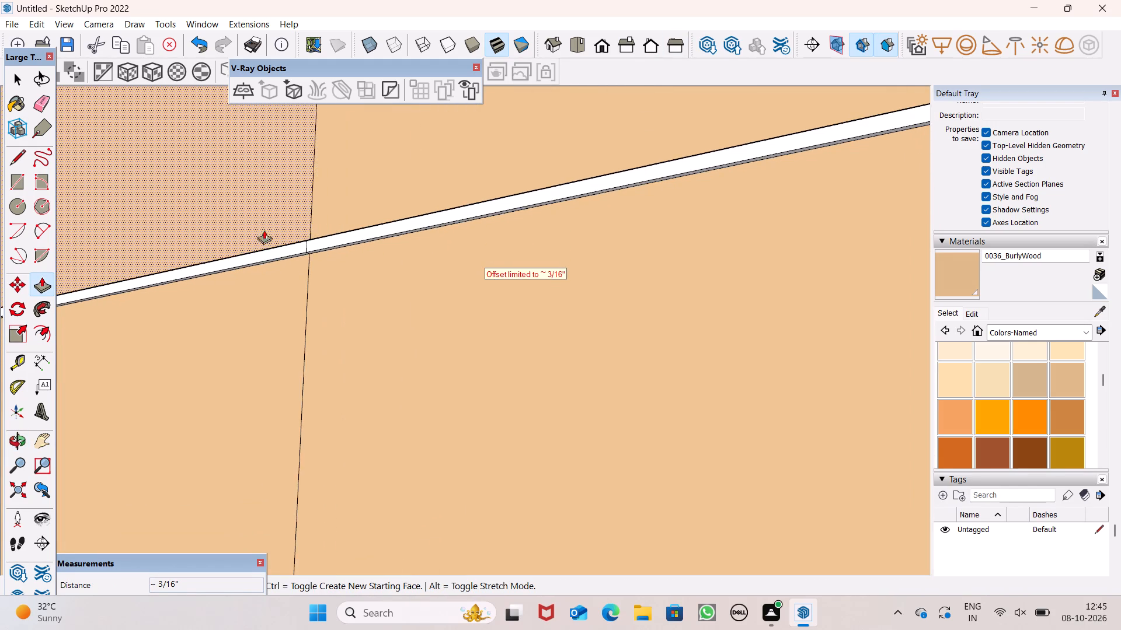
pyautogui.scroll(-2, 264, 230)
pyautogui.scroll(-6, 380, 296)
pyautogui.scroll(-4, 538, 215)
pyautogui.scroll(1, 541, 216)
pyautogui.scroll(-4, 542, 216)
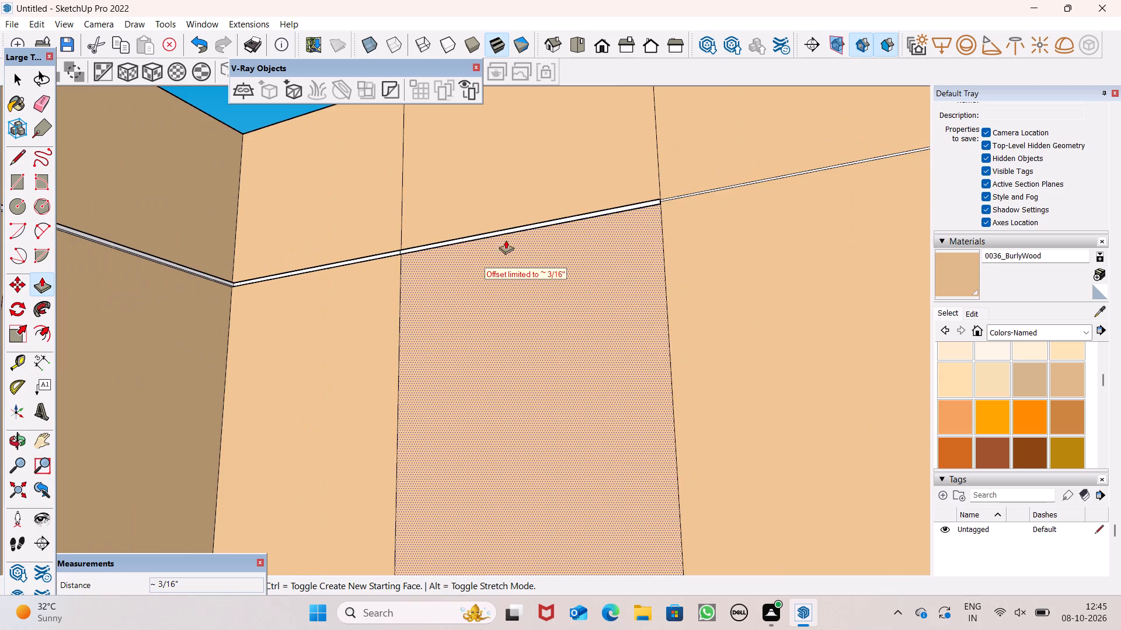
pyautogui.scroll(-7, 506, 240)
pyautogui.scroll(-4, 468, 205)
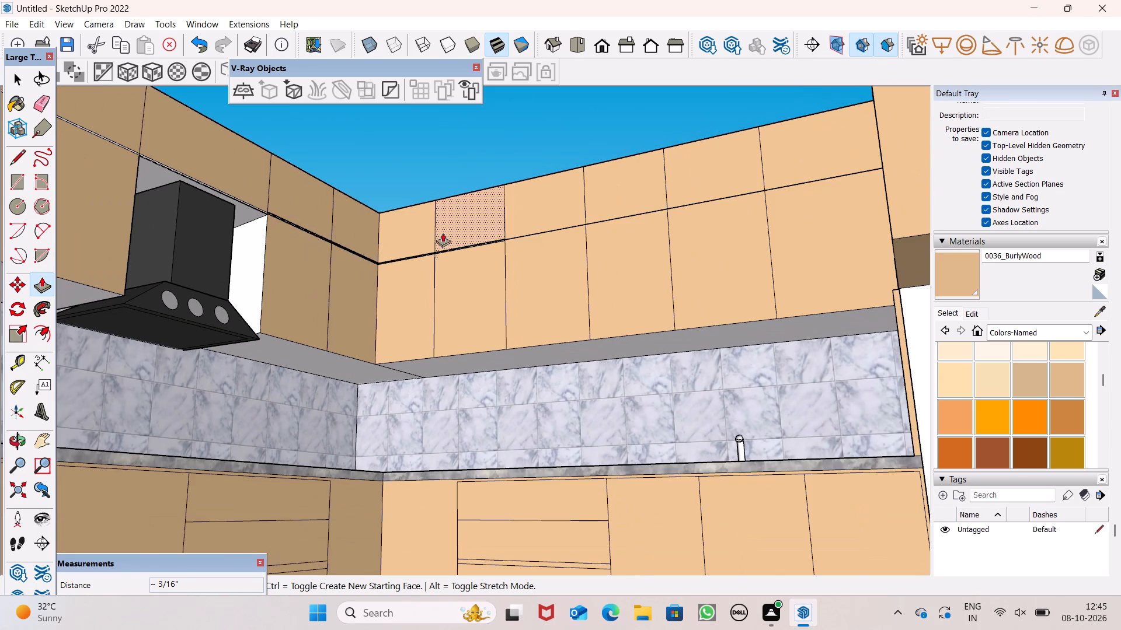
pyautogui.moveTo(574, 288); pyautogui.dragTo(529, 443, button='middle')
pyautogui.scroll(1, 575, 297)
pyautogui.scroll(6, 768, 291)
pyautogui.scroll(5, 640, 135)
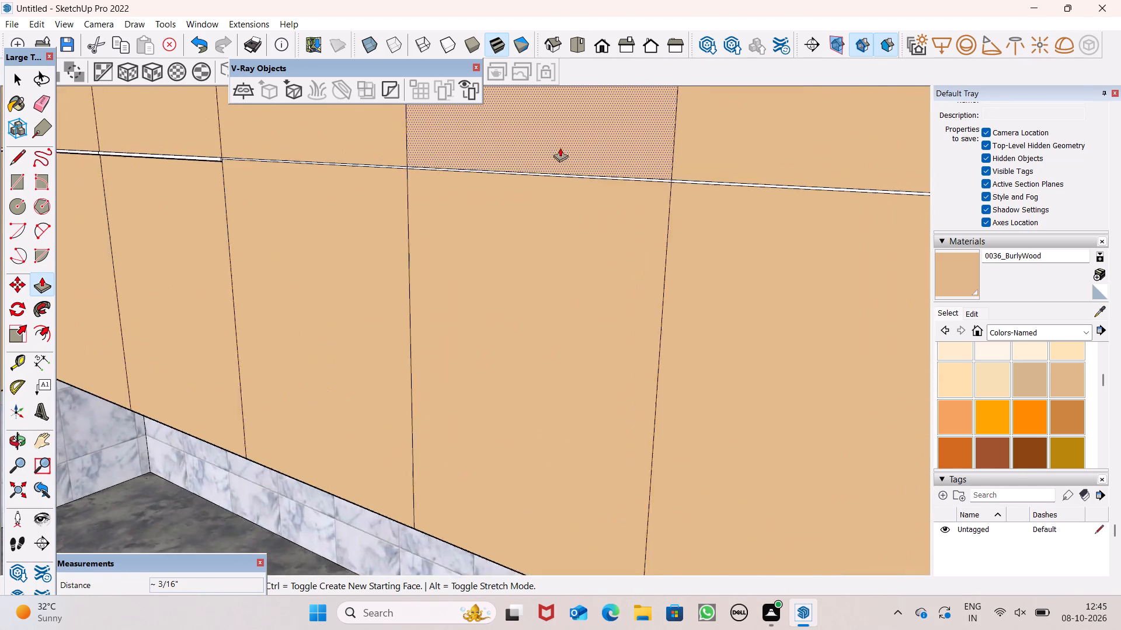
pyautogui.scroll(2, 560, 148)
pyautogui.scroll(5, 507, 147)
pyautogui.scroll(-1, 505, 160)
pyautogui.scroll(1, 505, 163)
pyautogui.scroll(-4, 527, 171)
pyautogui.scroll(5, 243, 162)
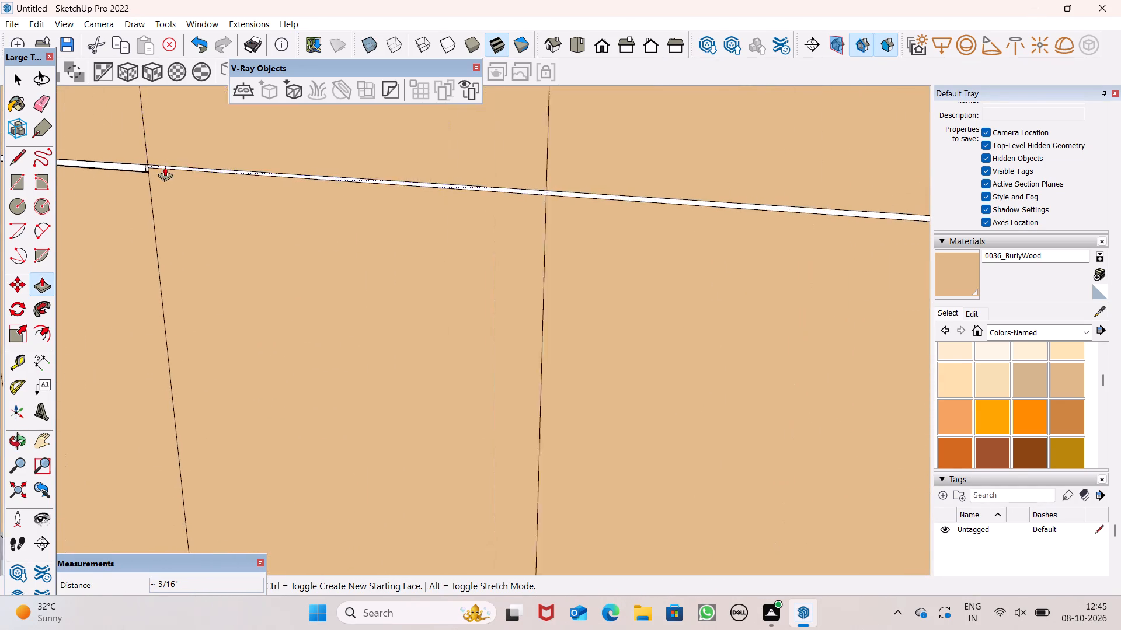
pyautogui.scroll(8, 165, 167)
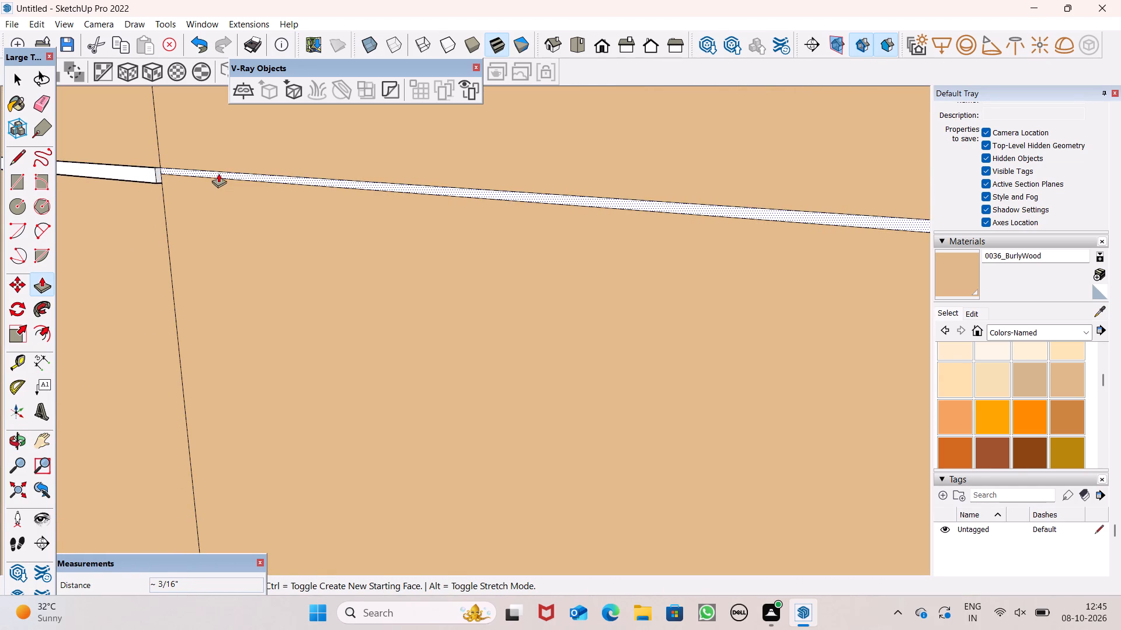
pyautogui.moveTo(218, 173); pyautogui.dragTo(196, 176)
pyautogui.moveTo(396, 228); pyautogui.dragTo(396, 228, button='middle')
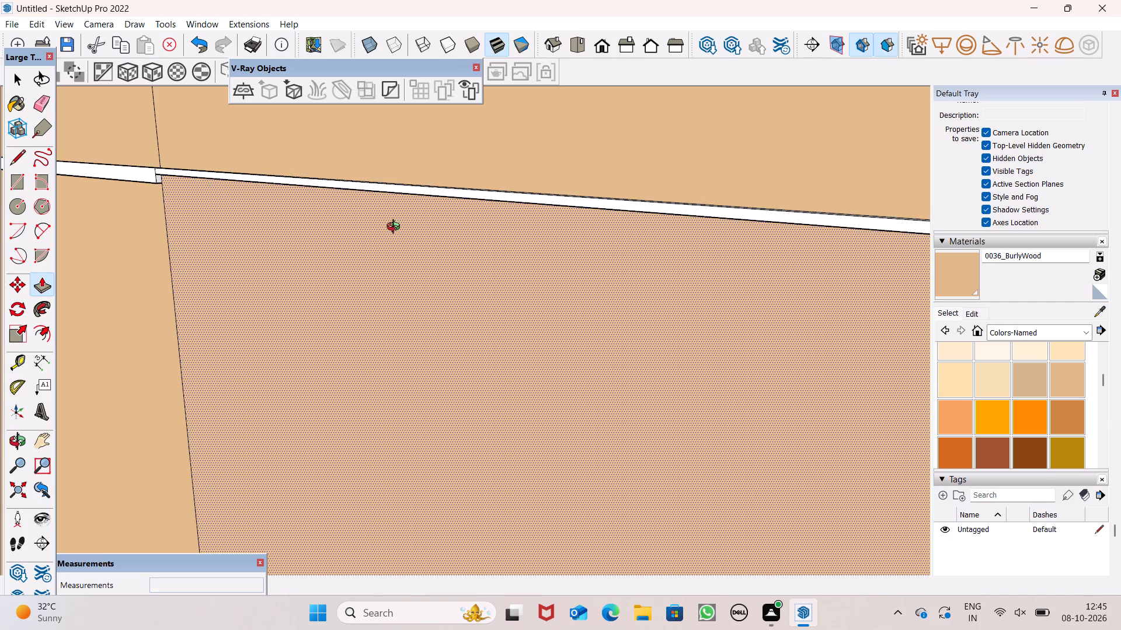
pyautogui.moveTo(396, 228); pyautogui.dragTo(419, 99, button='middle')
pyautogui.moveTo(308, 150); pyautogui.dragTo(304, 155)
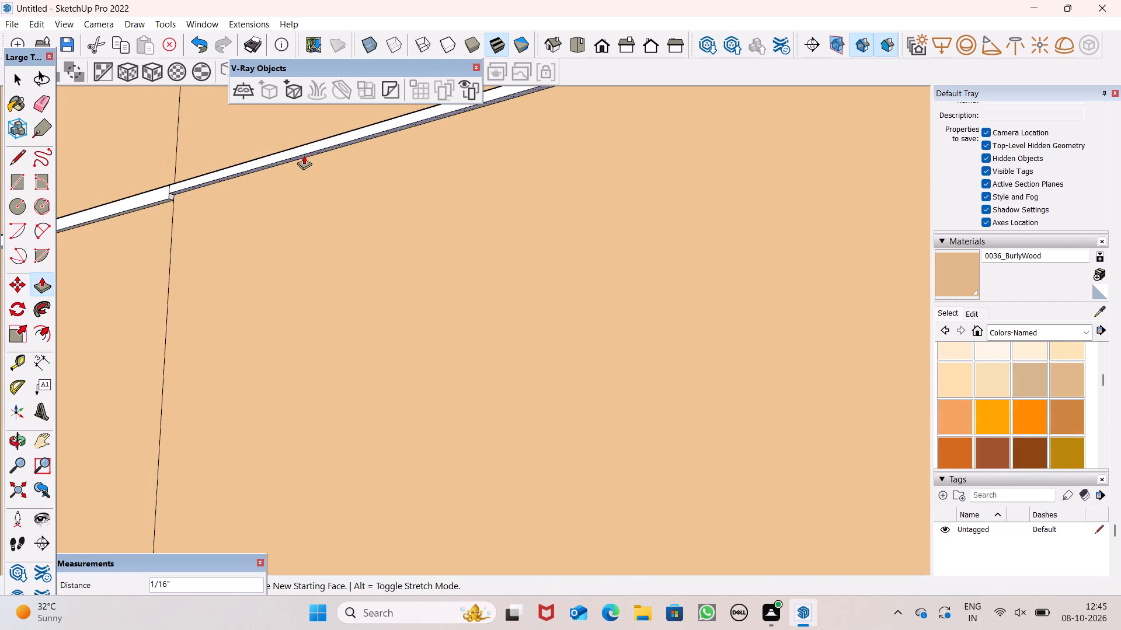
pyautogui.moveTo(304, 155); pyautogui.dragTo(183, 197)
# Push/Pull the fourth sink-side strip section from the corner by 1/8" plus about 3/16" to match the adjoining strip.
pyautogui.scroll(-1, 172, 166)
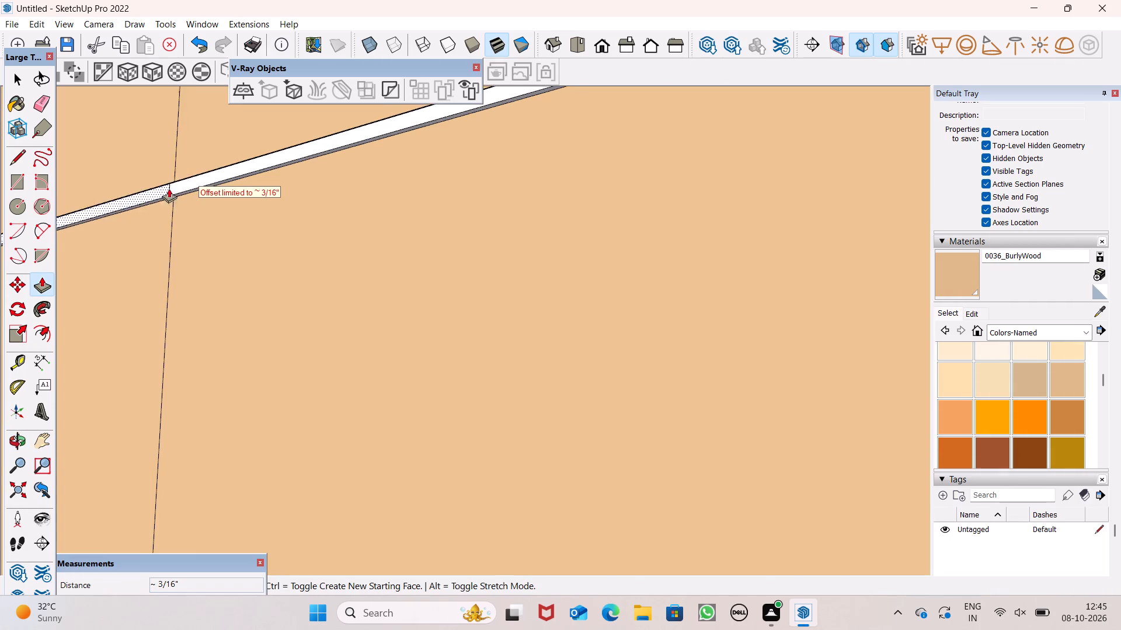
pyautogui.scroll(-13, 168, 205)
pyautogui.scroll(-1, 228, 180)
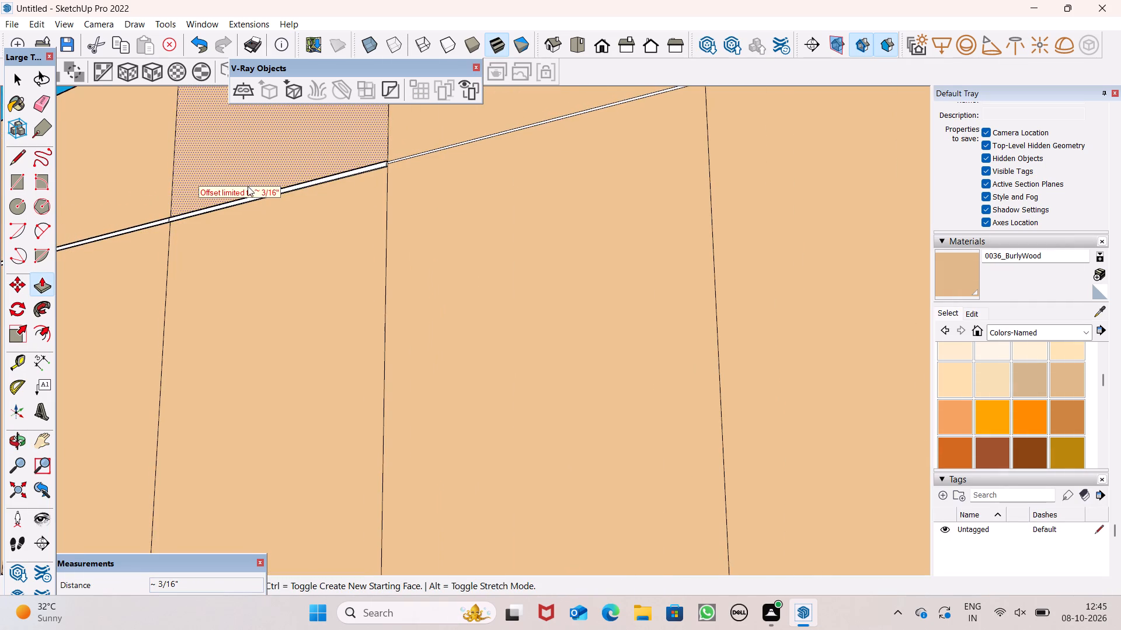
pyautogui.scroll(-5, 250, 191)
pyautogui.moveTo(375, 223); pyautogui.dragTo(380, 428, button='middle')
pyautogui.scroll(5, 535, 381)
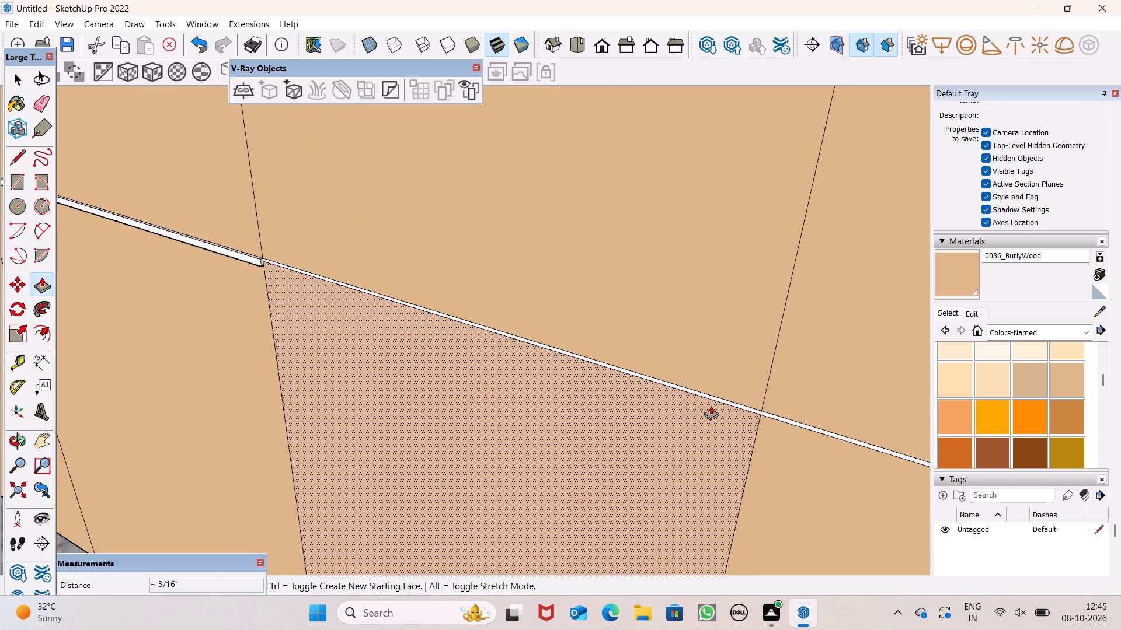
pyautogui.scroll(4, 711, 405)
pyautogui.scroll(5, 139, 223)
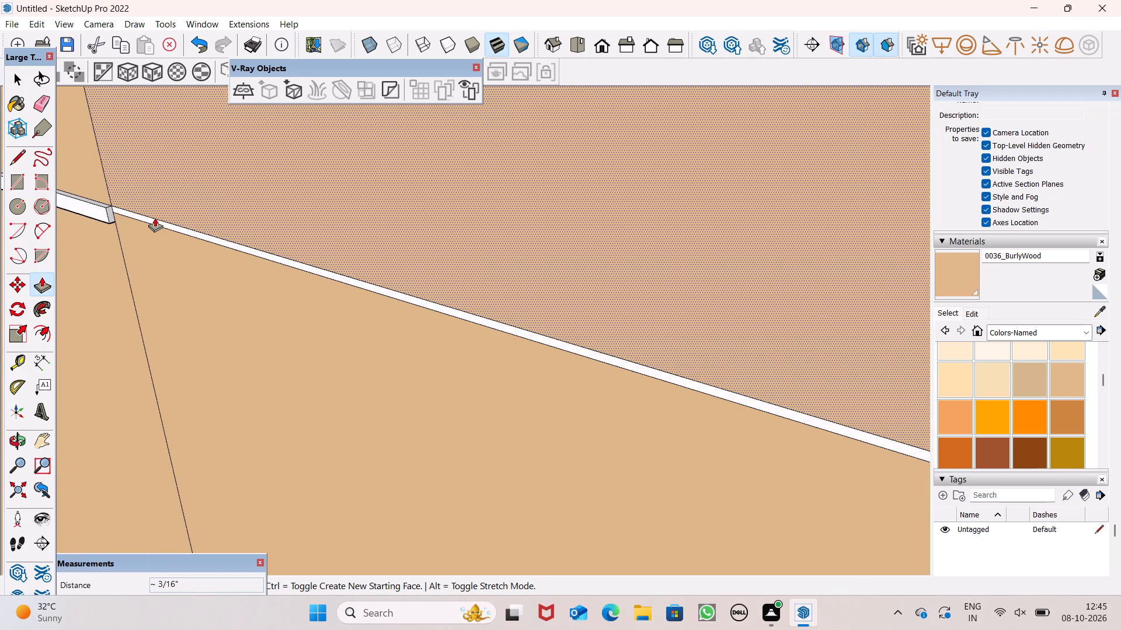
pyautogui.moveTo(151, 219); pyautogui.dragTo(130, 232)
pyautogui.moveTo(187, 250); pyautogui.dragTo(198, 198, button='middle')
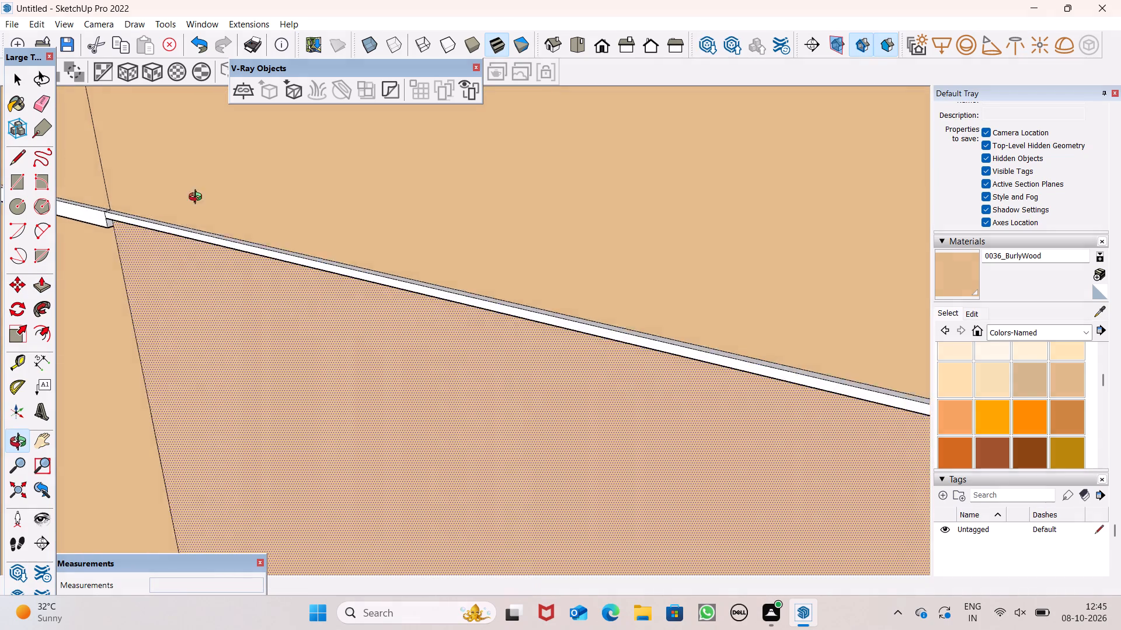
pyautogui.moveTo(198, 198); pyautogui.dragTo(170, 20, button='middle')
pyautogui.scroll(6, 191, 290)
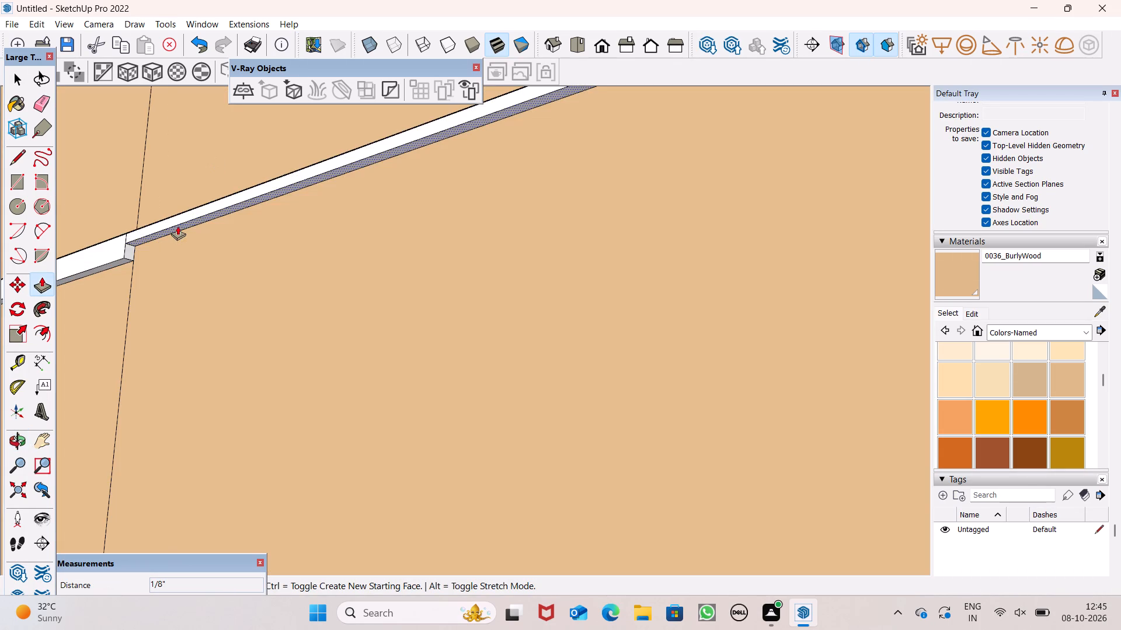
pyautogui.moveTo(186, 224); pyautogui.dragTo(178, 239)
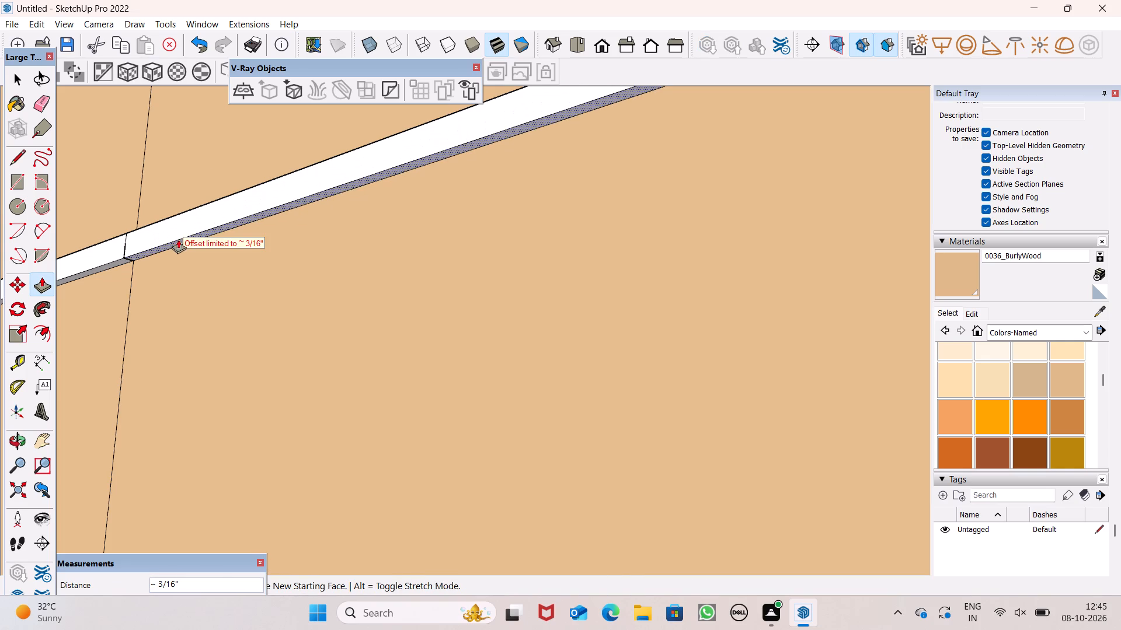
pyautogui.moveTo(178, 239); pyautogui.dragTo(177, 239)
# Push/Pull the fifth sink-side strip section from the corner by 1/8" plus about 3/16" to match the adjoining strip.
pyautogui.scroll(-6, 134, 199)
pyautogui.scroll(-8, 220, 221)
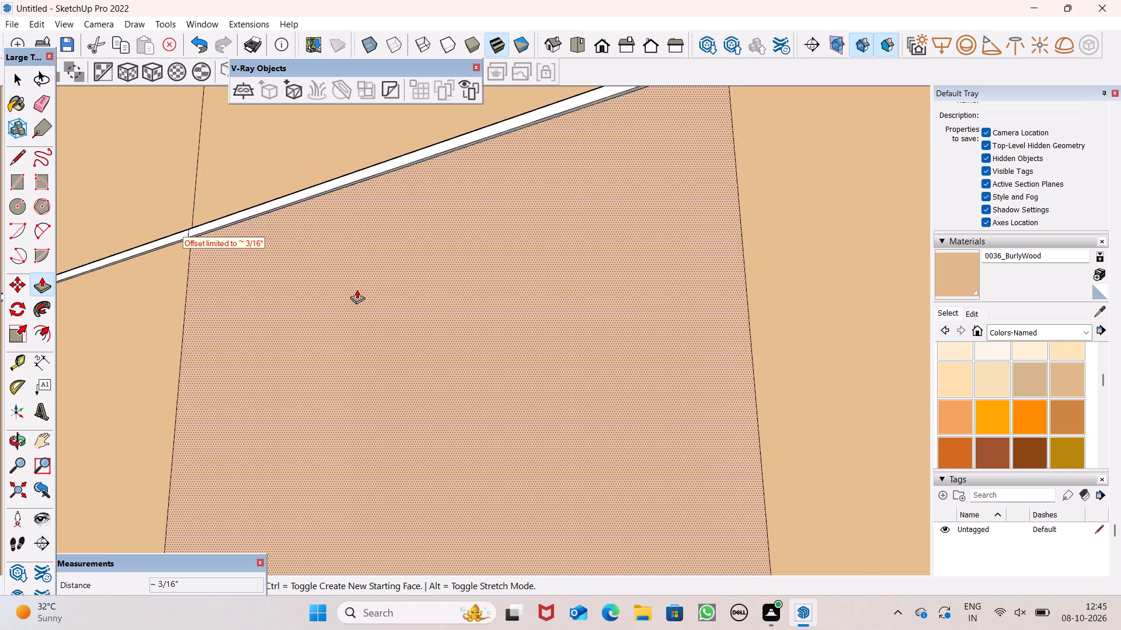
pyautogui.scroll(-10, 357, 289)
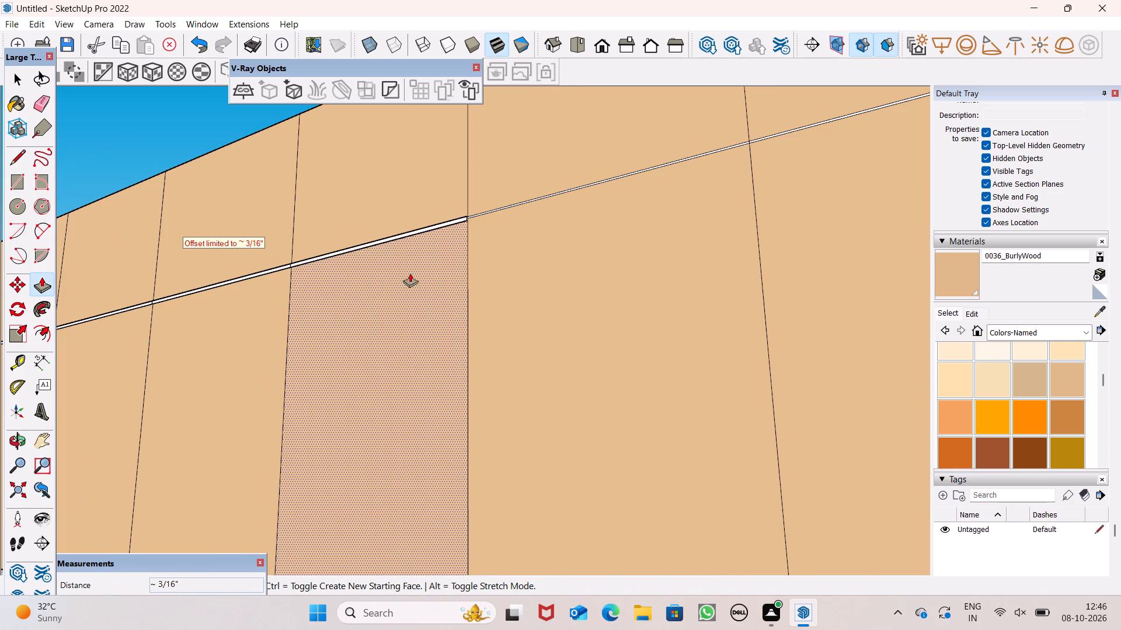
pyautogui.scroll(-9, 448, 270)
pyautogui.scroll(5, 582, 250)
pyautogui.scroll(4, 600, 202)
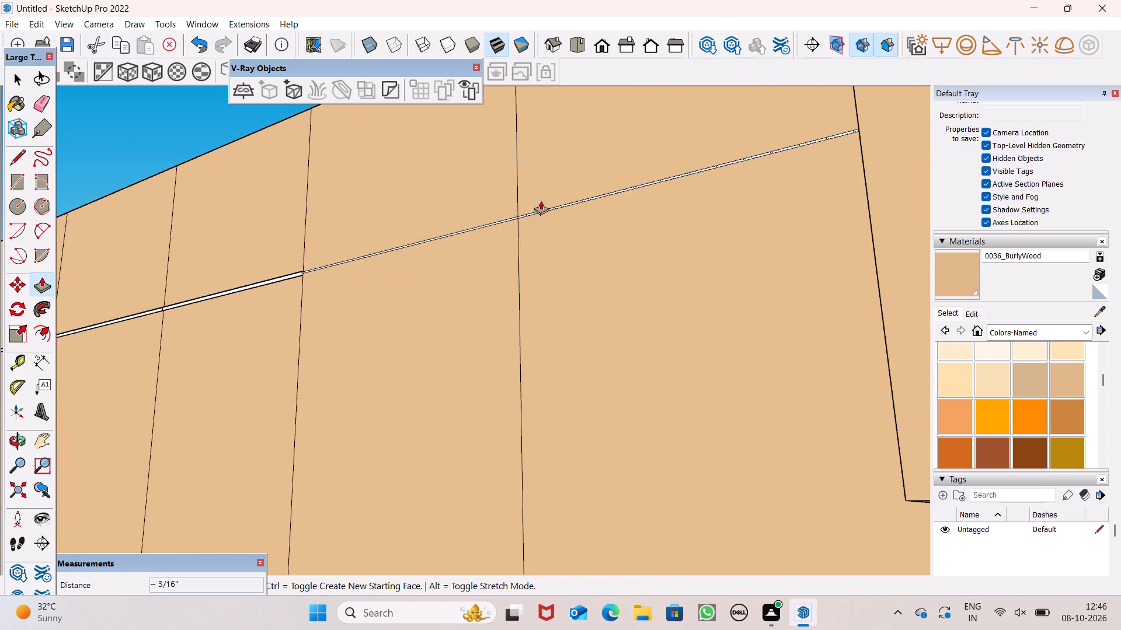
pyautogui.scroll(4, 490, 202)
pyautogui.scroll(14, 329, 250)
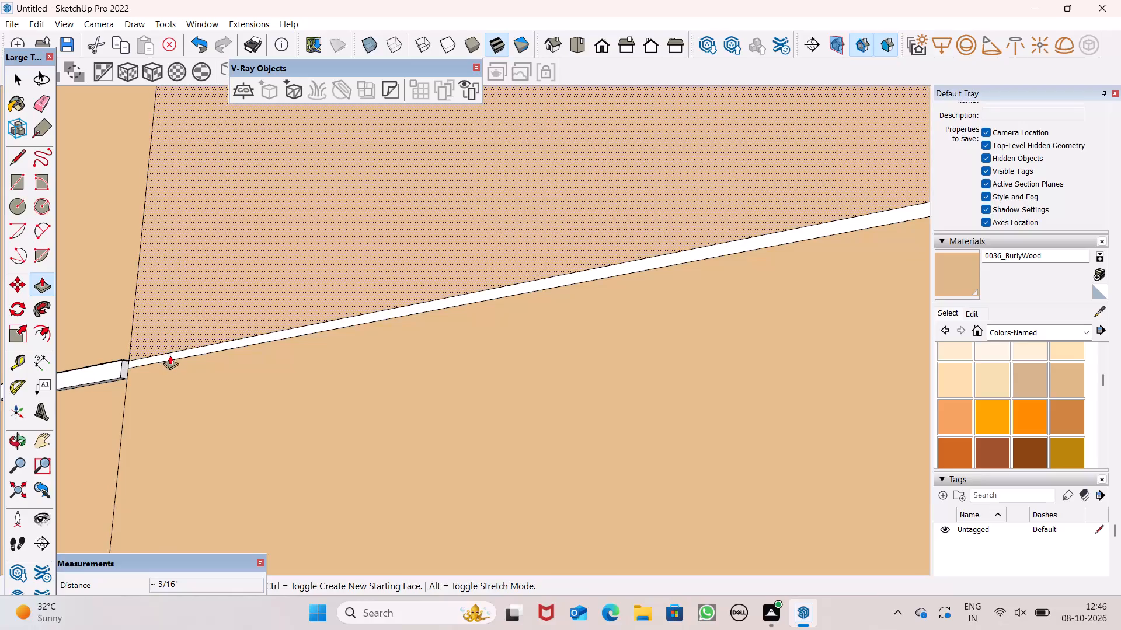
pyautogui.moveTo(170, 358); pyautogui.dragTo(116, 372)
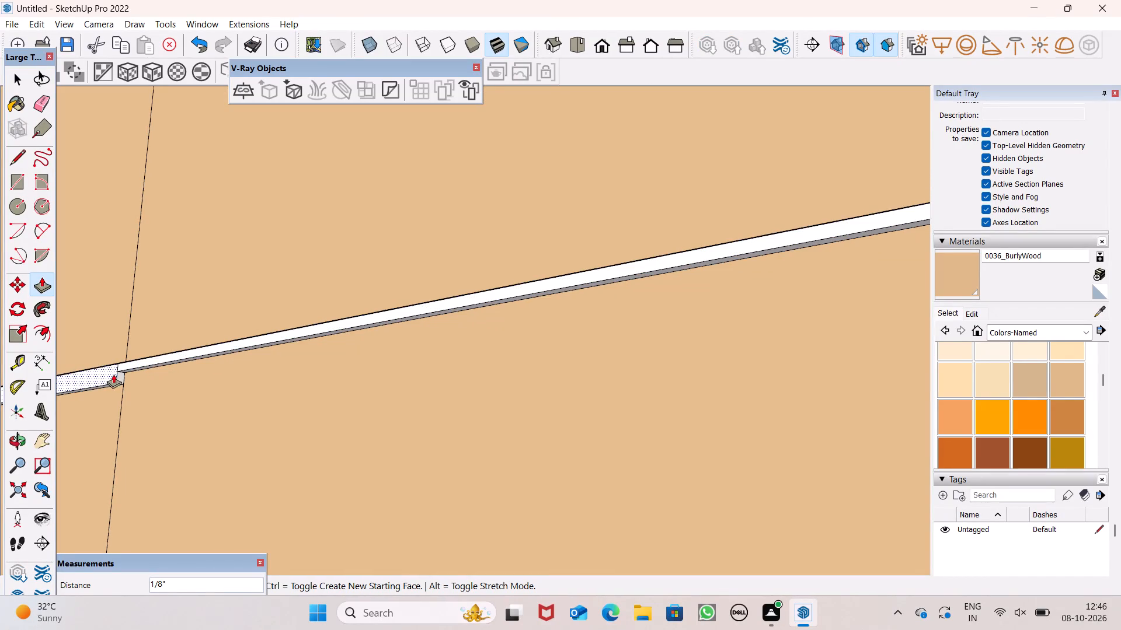
pyautogui.moveTo(145, 369); pyautogui.dragTo(140, 380)
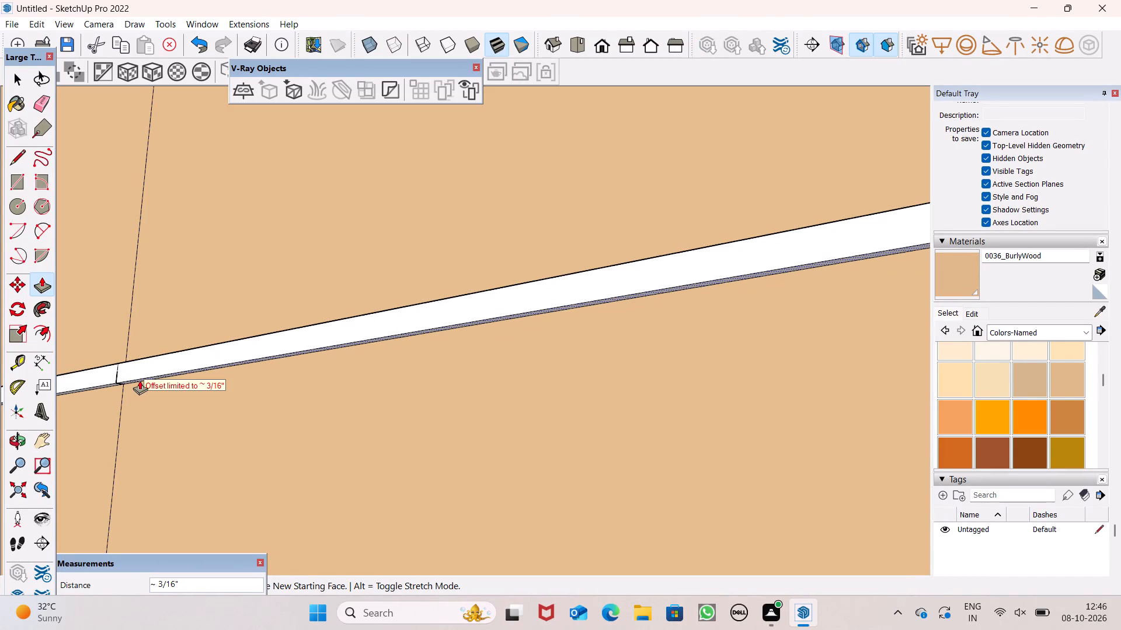
pyautogui.moveTo(140, 380); pyautogui.dragTo(137, 380)
# Push/Pull the last sink-side strip section, beside the deeper end cabinet, by 1/8" plus 3/16" to match the adjoining strip.
pyautogui.scroll(-6, 149, 286)
pyautogui.scroll(-6, 218, 294)
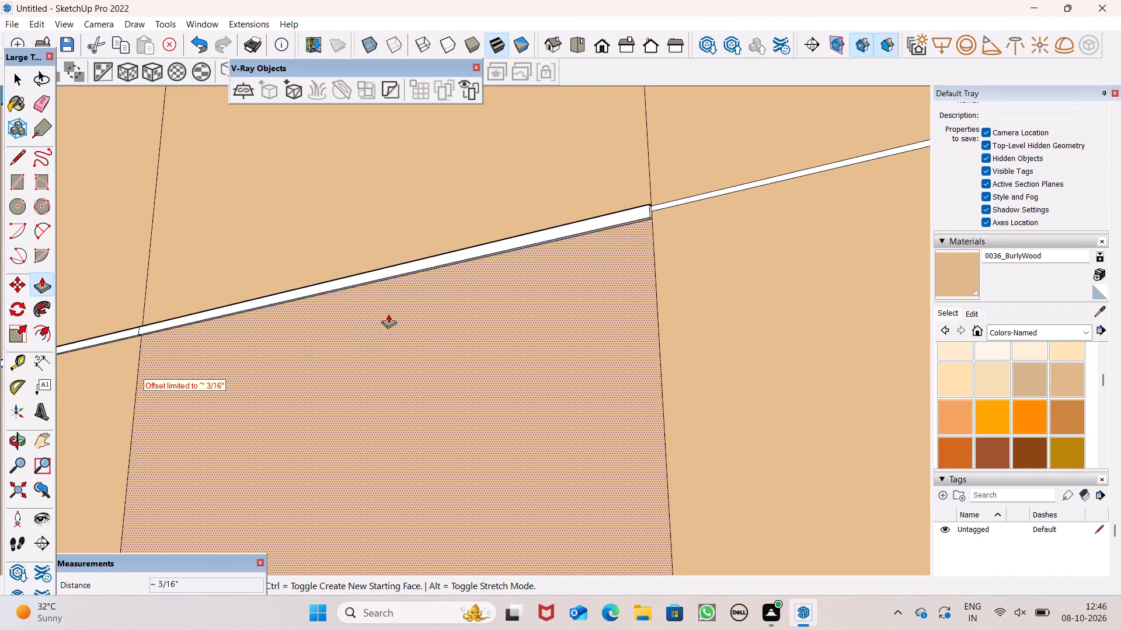
pyautogui.scroll(1, 548, 312)
pyautogui.scroll(-1, 348, 377)
pyautogui.scroll(-9, 401, 358)
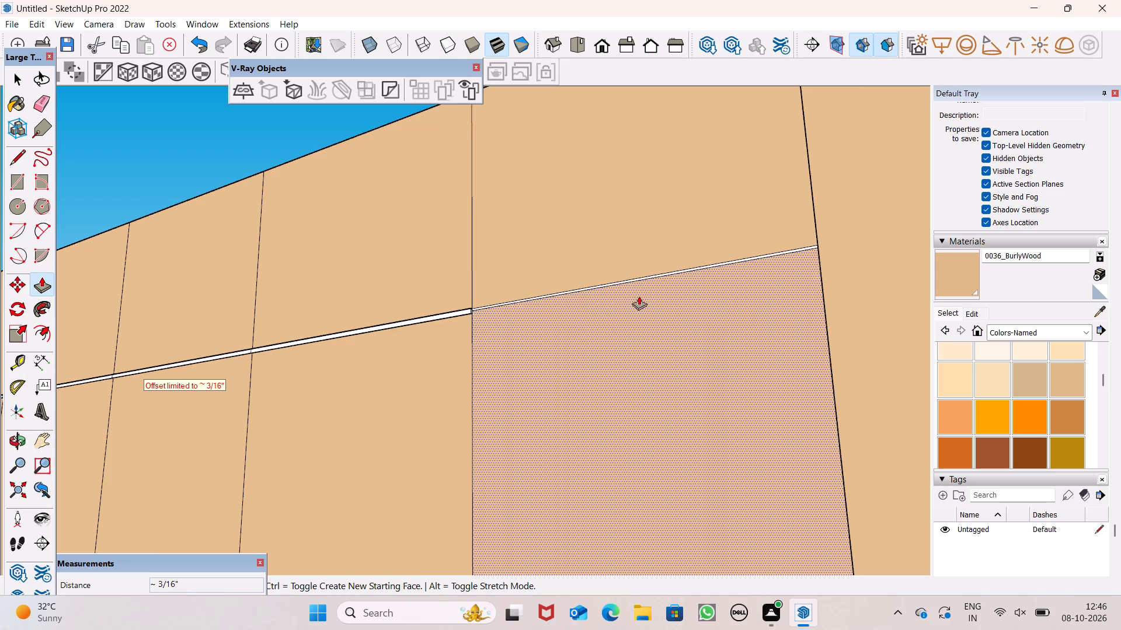
pyautogui.scroll(5, 643, 294)
pyautogui.scroll(-1, 600, 285)
pyautogui.scroll(7, 490, 299)
pyautogui.scroll(2, 348, 315)
pyautogui.scroll(-1, 353, 327)
pyautogui.scroll(5, 354, 331)
pyautogui.scroll(3, 405, 335)
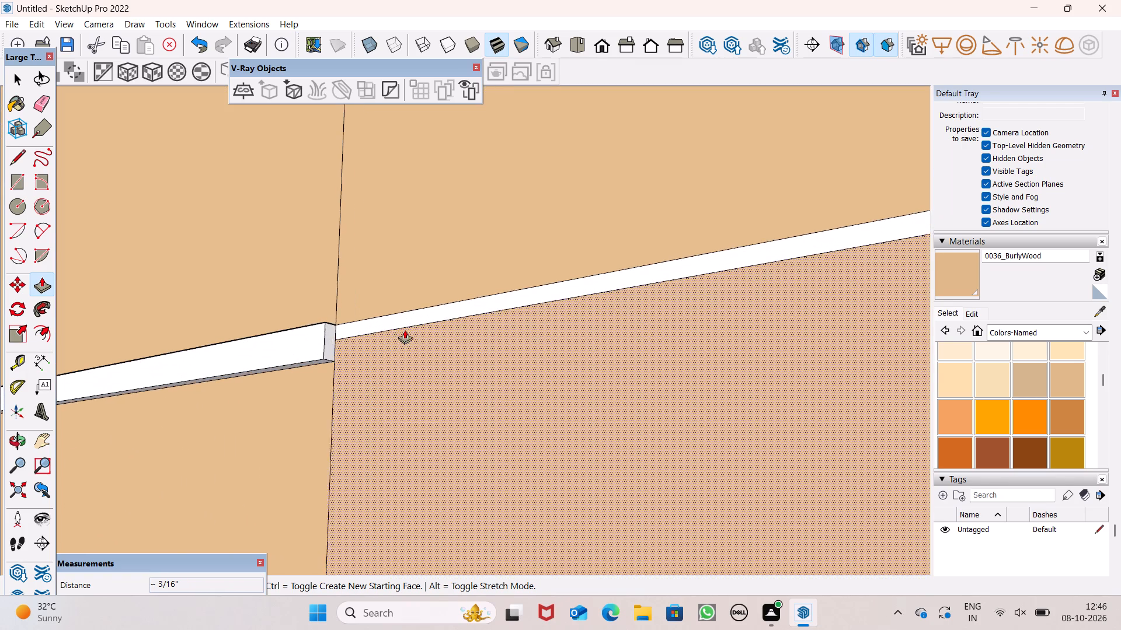
pyautogui.moveTo(401, 323); pyautogui.dragTo(376, 329)
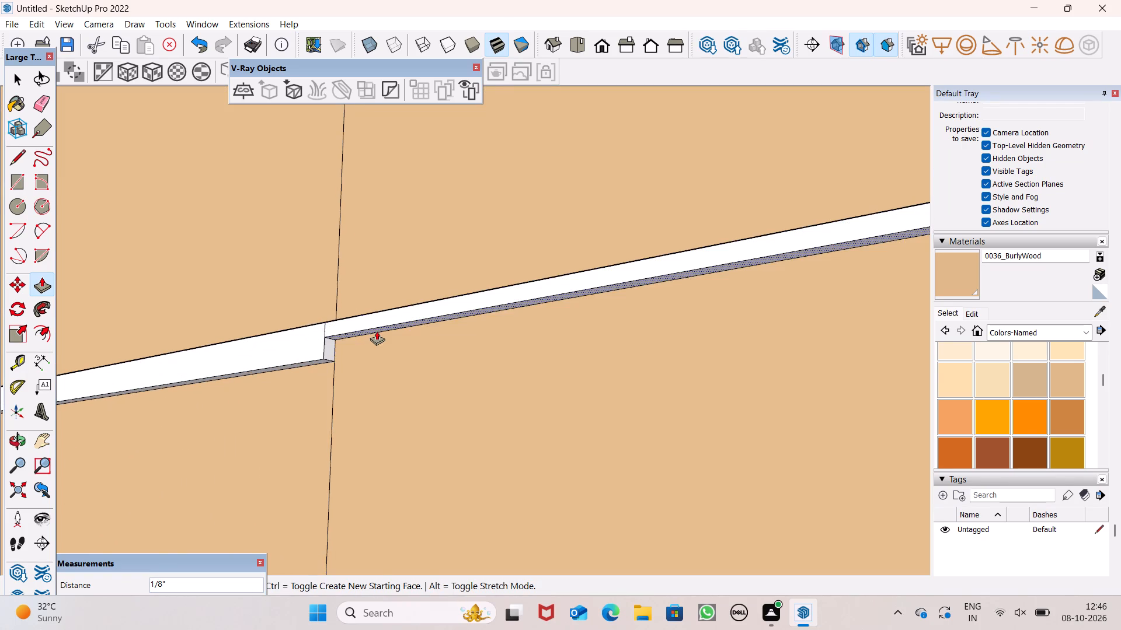
pyautogui.moveTo(377, 331); pyautogui.dragTo(360, 356)
# Push/Pull the strip section directly above the hood by 5/16" to match the strip beside it toward the corner.
pyautogui.scroll(1, 407, 271)
pyautogui.scroll(-3, 407, 271)
pyautogui.scroll(1, 594, 232)
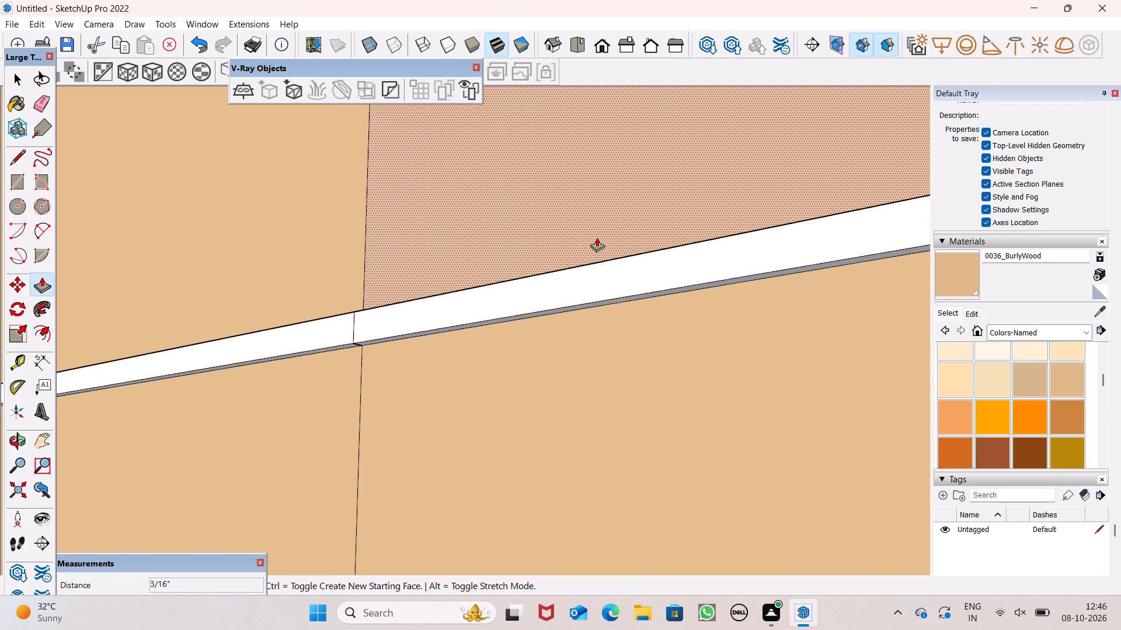
pyautogui.scroll(-4, 597, 244)
pyautogui.scroll(-15, 656, 183)
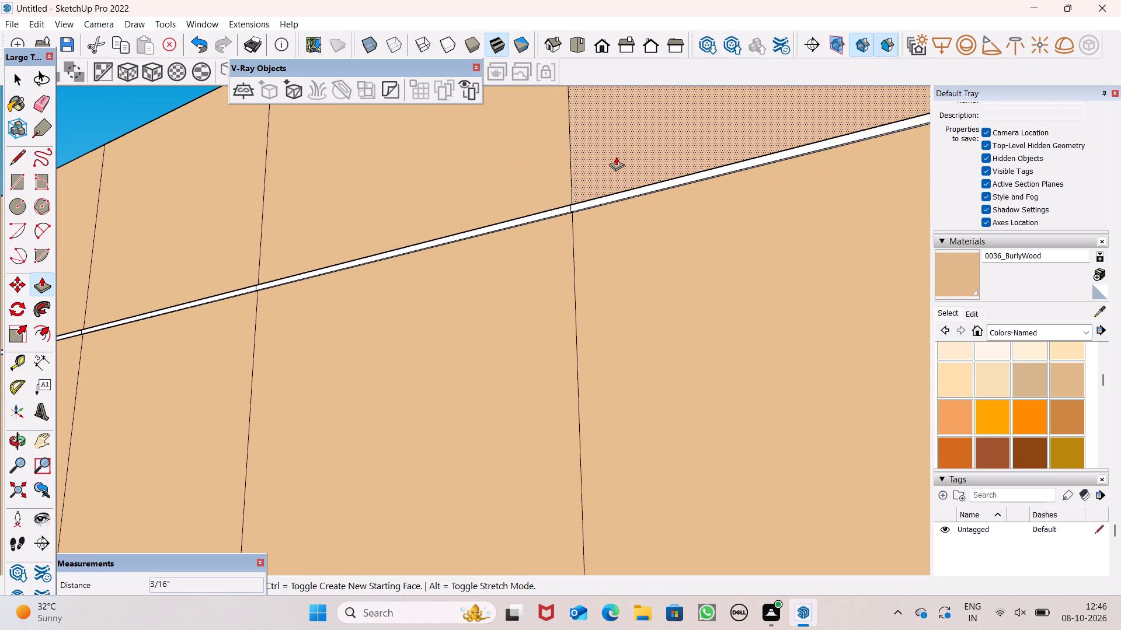
pyautogui.scroll(-10, 616, 156)
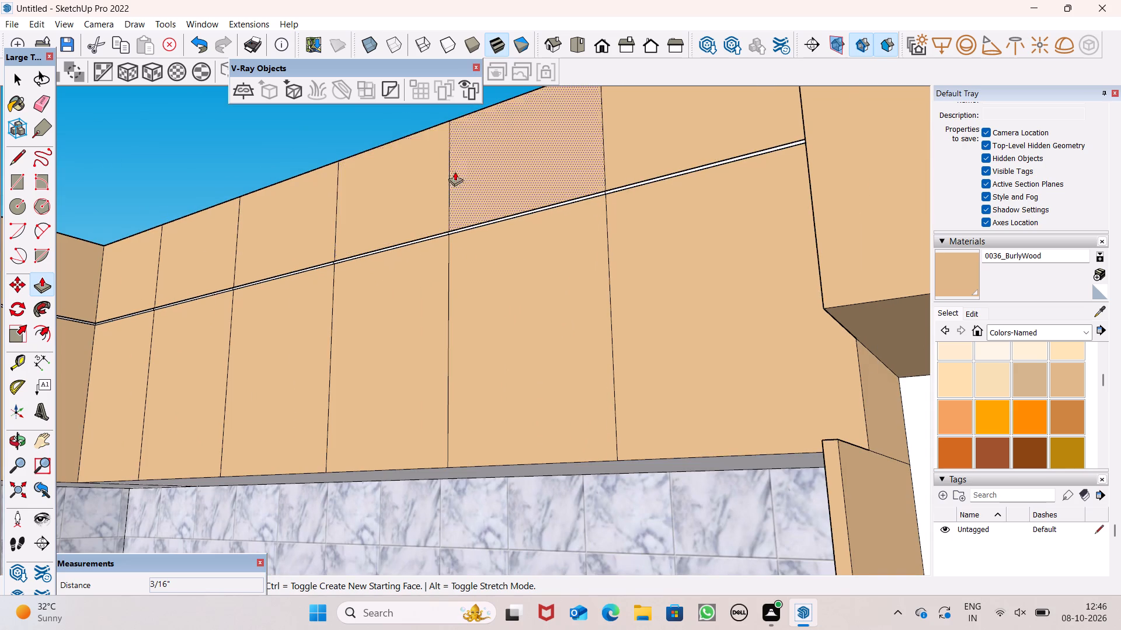
pyautogui.scroll(-9, 472, 192)
pyautogui.scroll(1, 456, 165)
pyautogui.moveTo(456, 165); pyautogui.dragTo(510, 341, button='middle')
pyautogui.scroll(-2, 515, 225)
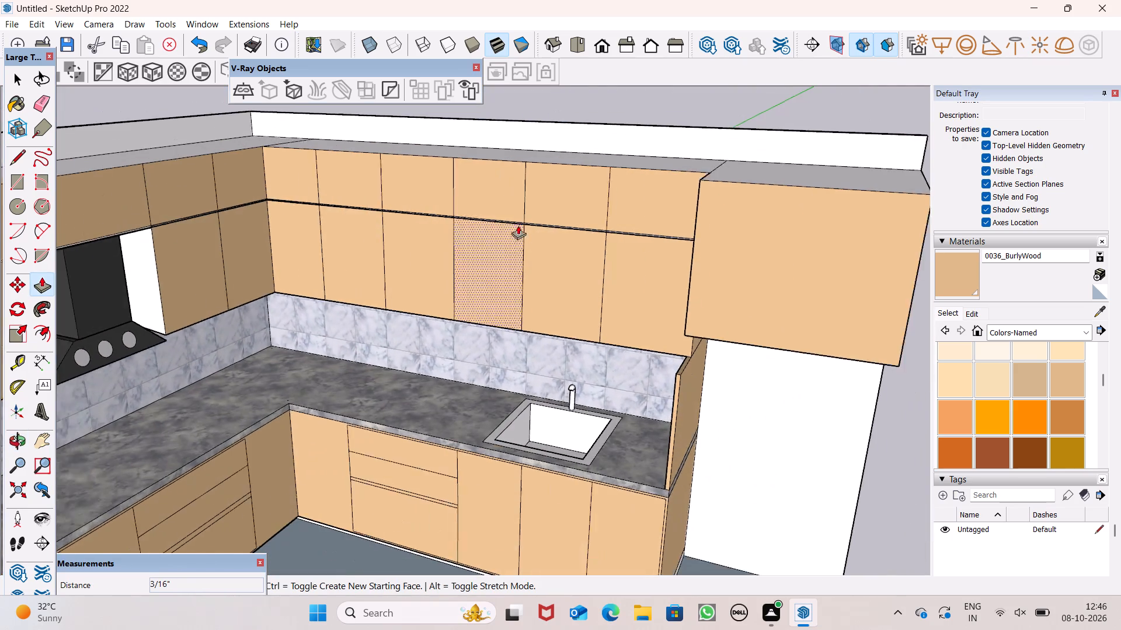
pyautogui.scroll(-4, 518, 225)
pyautogui.scroll(-1, 249, 269)
pyautogui.scroll(1, 221, 274)
pyautogui.scroll(-1, 176, 274)
pyautogui.scroll(4, 169, 274)
pyautogui.scroll(1, 274, 239)
pyautogui.scroll(-1, 293, 228)
pyautogui.scroll(6, 293, 228)
pyautogui.scroll(1, 375, 176)
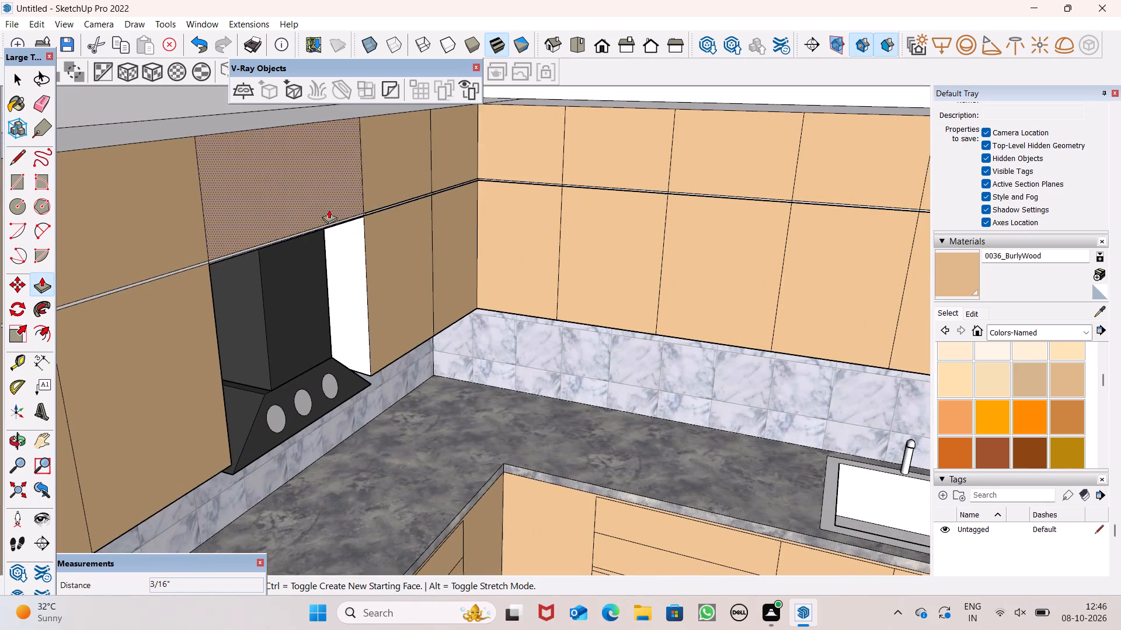
pyautogui.scroll(1, 329, 209)
pyautogui.scroll(-1, 329, 209)
pyautogui.scroll(1, 394, 212)
pyautogui.scroll(-1, 395, 212)
pyautogui.scroll(3, 395, 212)
pyautogui.scroll(2, 300, 225)
pyautogui.scroll(-1, 300, 225)
pyautogui.scroll(6, 300, 225)
pyautogui.scroll(6, 364, 218)
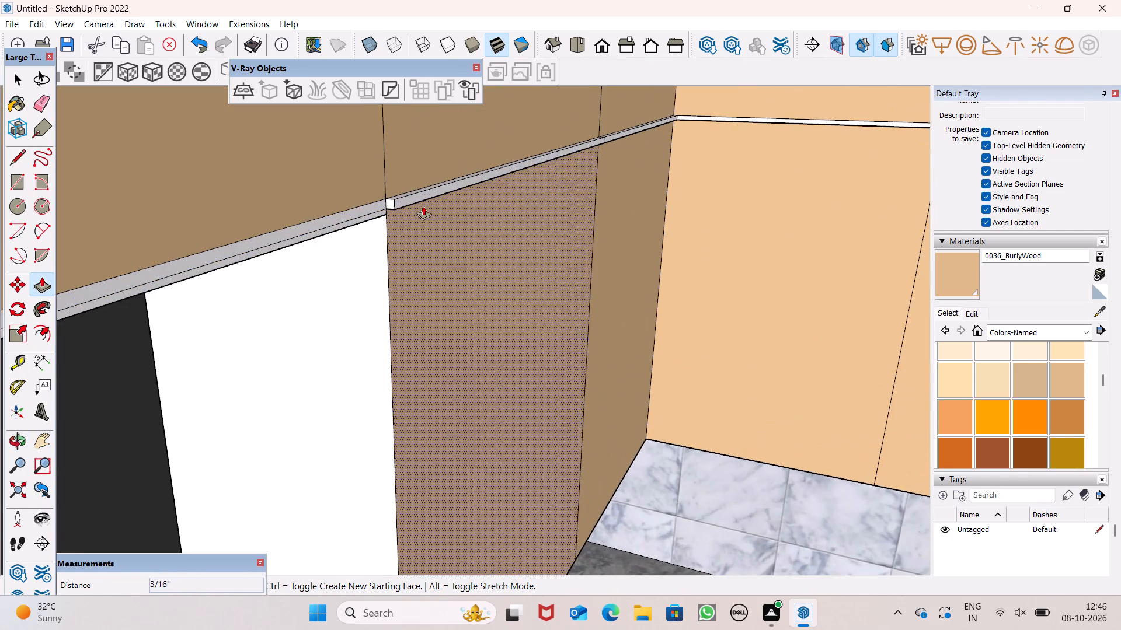
pyautogui.scroll(11, 379, 209)
pyautogui.moveTo(380, 205); pyautogui.dragTo(408, 210)
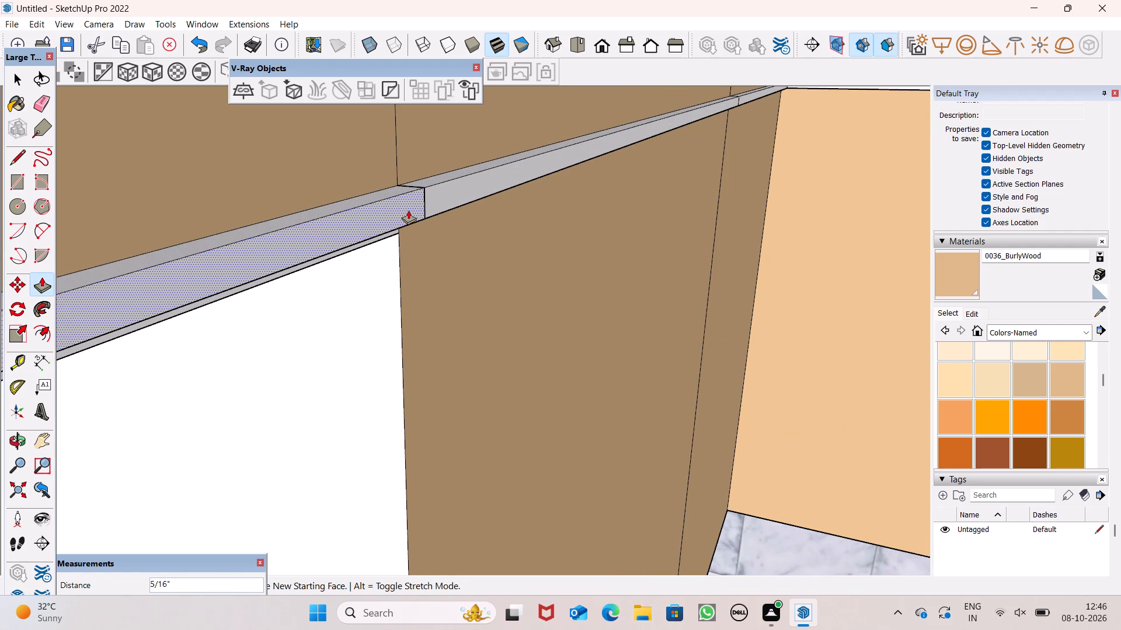
pyautogui.moveTo(408, 210); pyautogui.dragTo(412, 209)
# Push/Pull the strip section beside the hood, on the side away from the corner, by 5/16" to match the section above the hood.
pyautogui.scroll(-4, 563, 127)
pyautogui.scroll(-3, 610, 183)
pyautogui.scroll(-1, 680, 206)
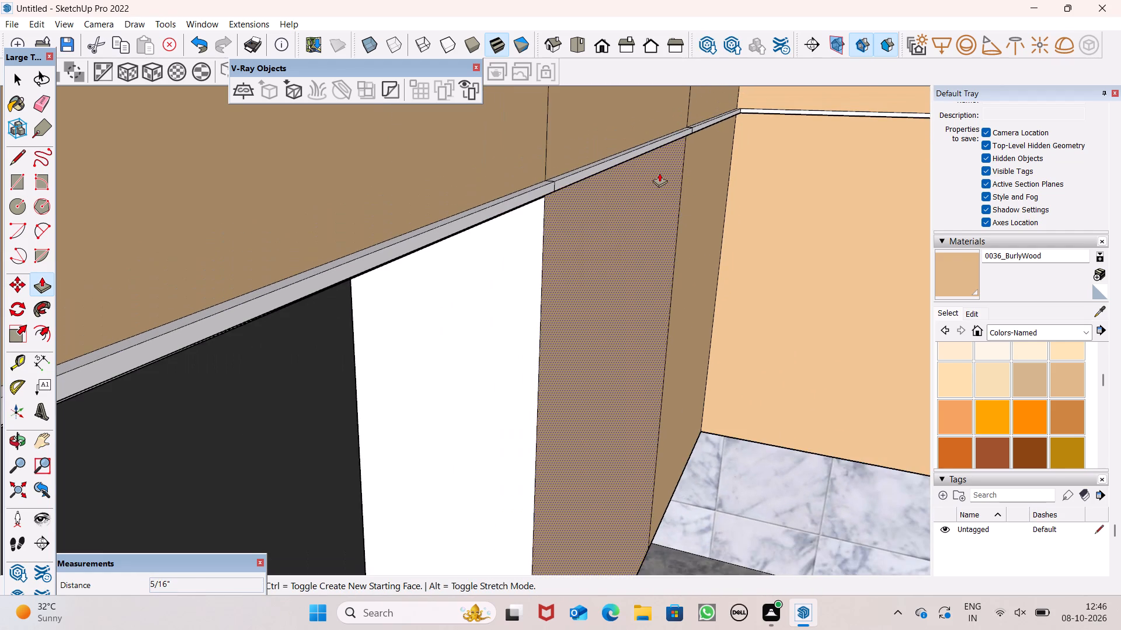
pyautogui.scroll(-8, 659, 172)
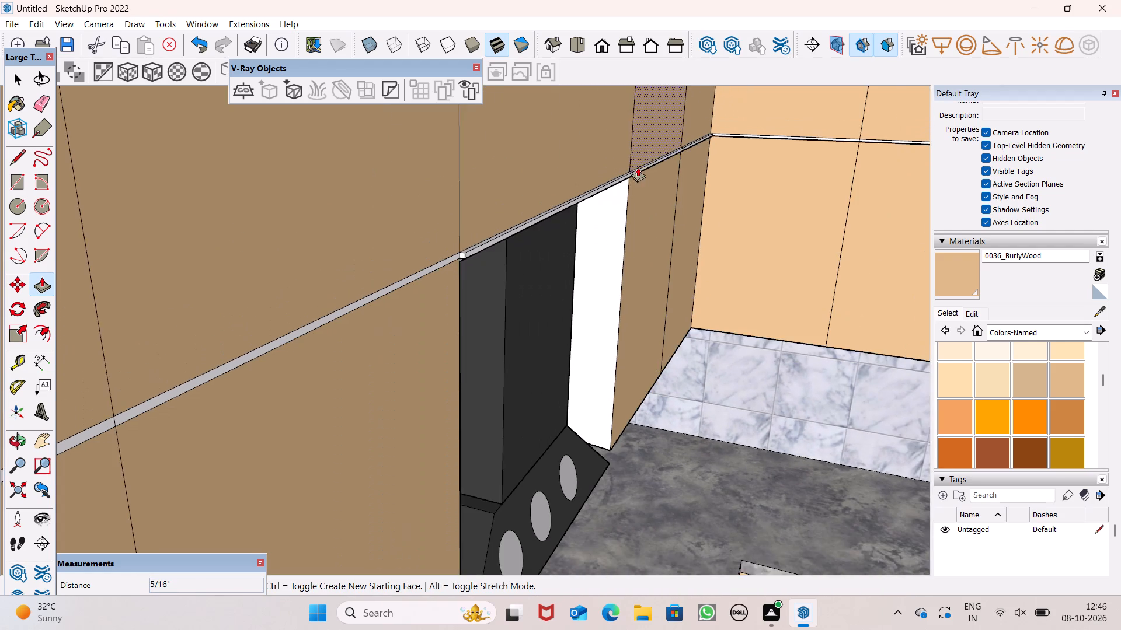
pyautogui.scroll(-1, 614, 244)
pyautogui.scroll(-1, 528, 278)
pyautogui.scroll(2, 300, 321)
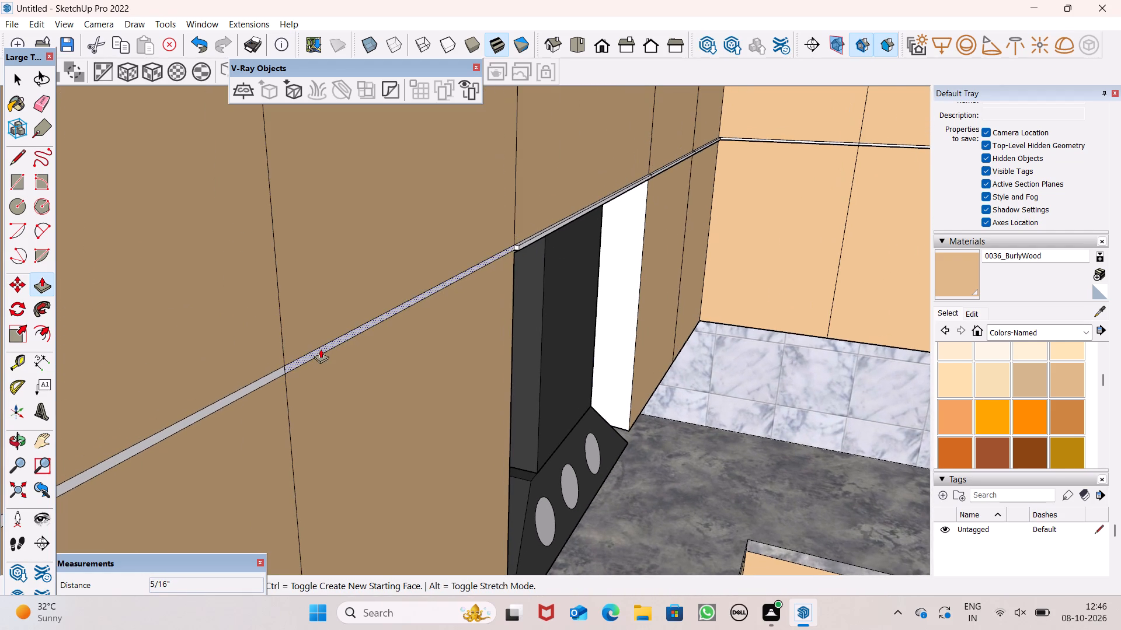
pyautogui.moveTo(321, 349); pyautogui.dragTo(343, 352)
# Push/Pull the hood wall's last strip section, at the free end away from the corner, by 5/16" to match the adjoining strip.
pyautogui.scroll(-7, 494, 272)
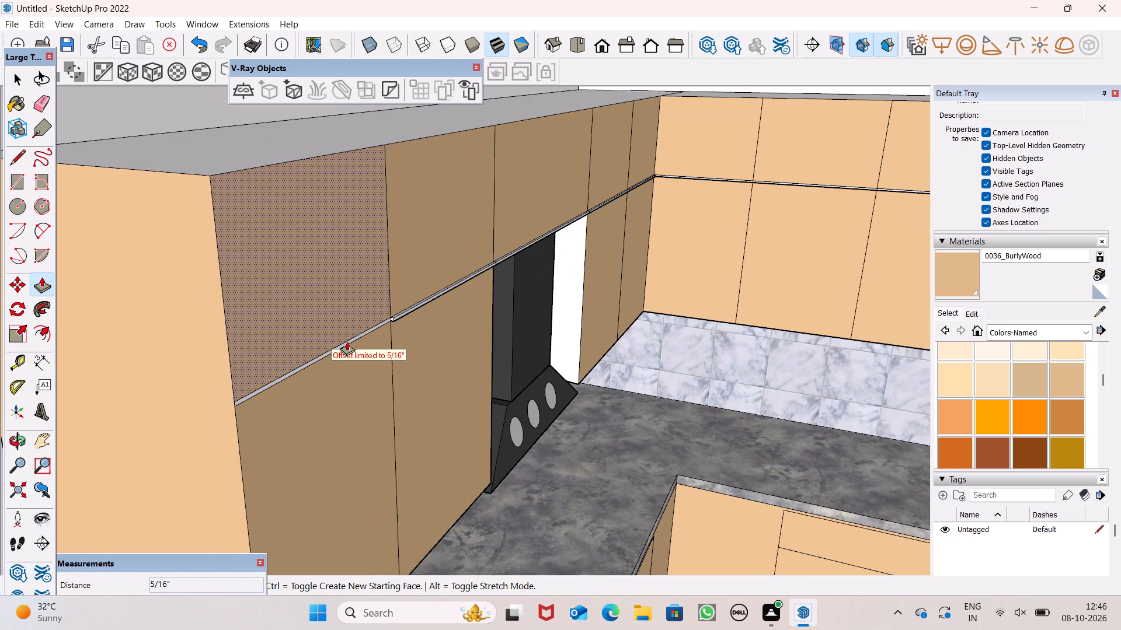
pyautogui.scroll(-1, 351, 338)
pyautogui.scroll(5, 351, 338)
pyautogui.middleClick(351, 338)
pyautogui.scroll(3, 374, 343)
pyautogui.moveTo(380, 326); pyautogui.dragTo(386, 326)
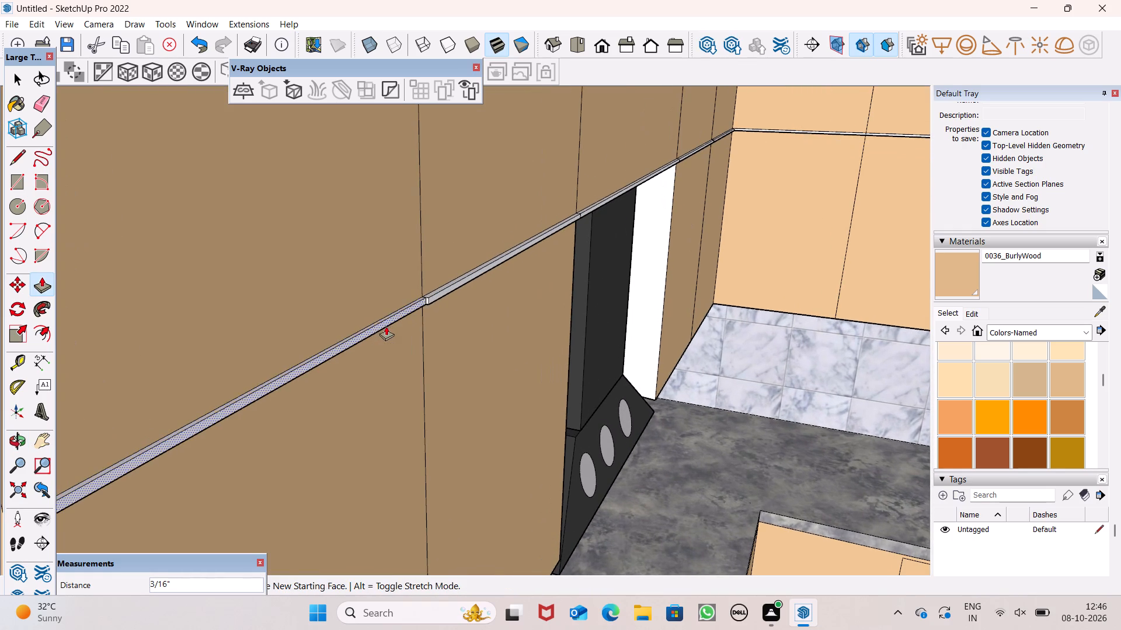
pyautogui.moveTo(386, 326); pyautogui.dragTo(392, 326)
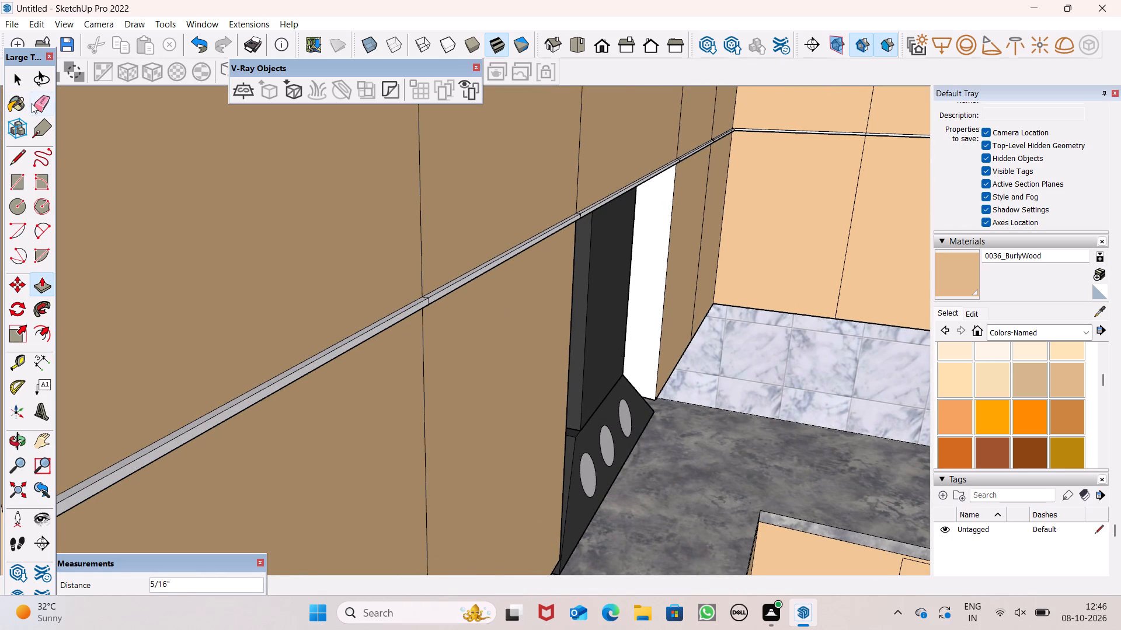
# Erase the top, front and underside seam edges between the two hood-wall strip sections farthest from the corner.
pyautogui.click(32, 103)
pyautogui.moveTo(459, 223); pyautogui.dragTo(217, 261, button='middle')
pyautogui.scroll(1, 440, 246)
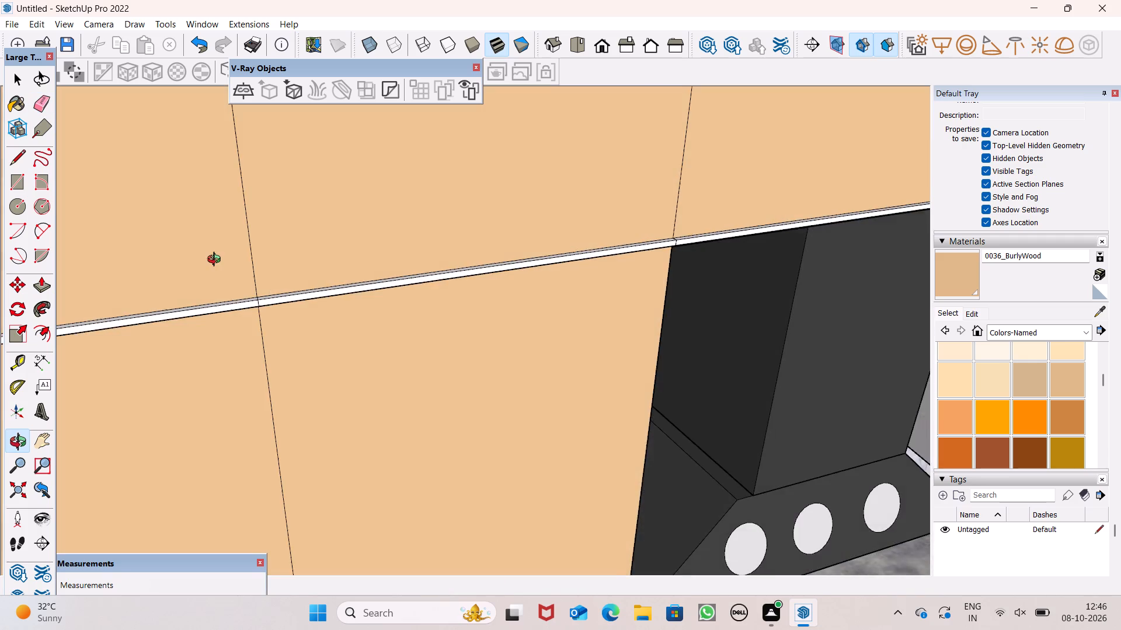
pyautogui.moveTo(217, 261); pyautogui.dragTo(205, 260, button='middle')
pyautogui.scroll(-1, 263, 316)
pyautogui.scroll(12, 260, 313)
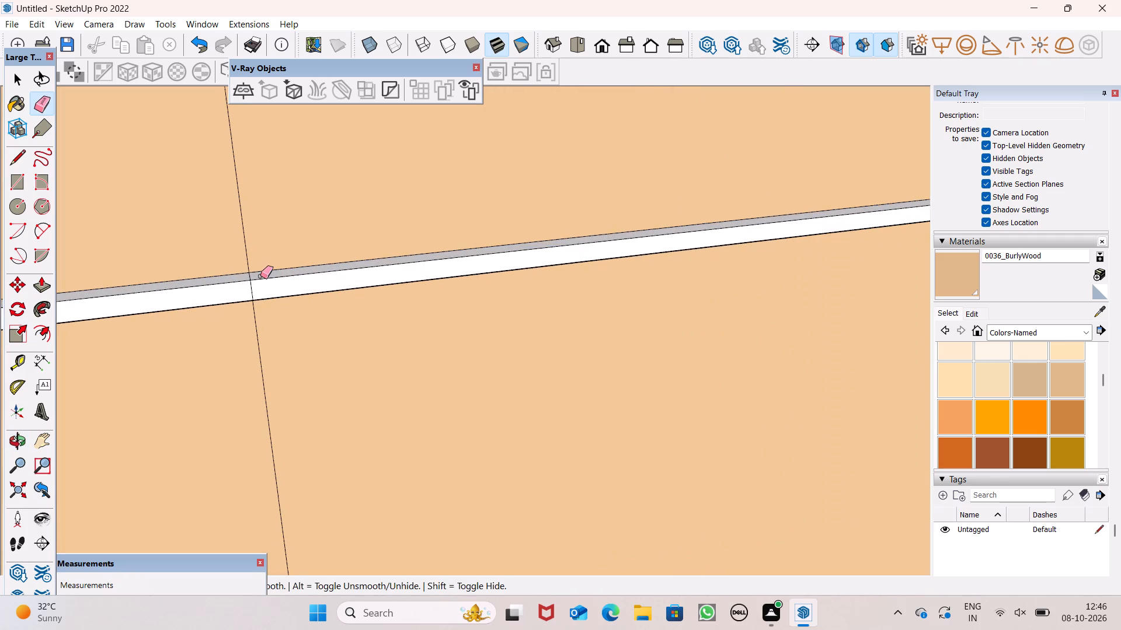
pyautogui.moveTo(260, 279); pyautogui.dragTo(262, 339, button='middle')
pyautogui.scroll(-1, 262, 282)
pyautogui.scroll(5, 262, 280)
pyautogui.click(238, 285)
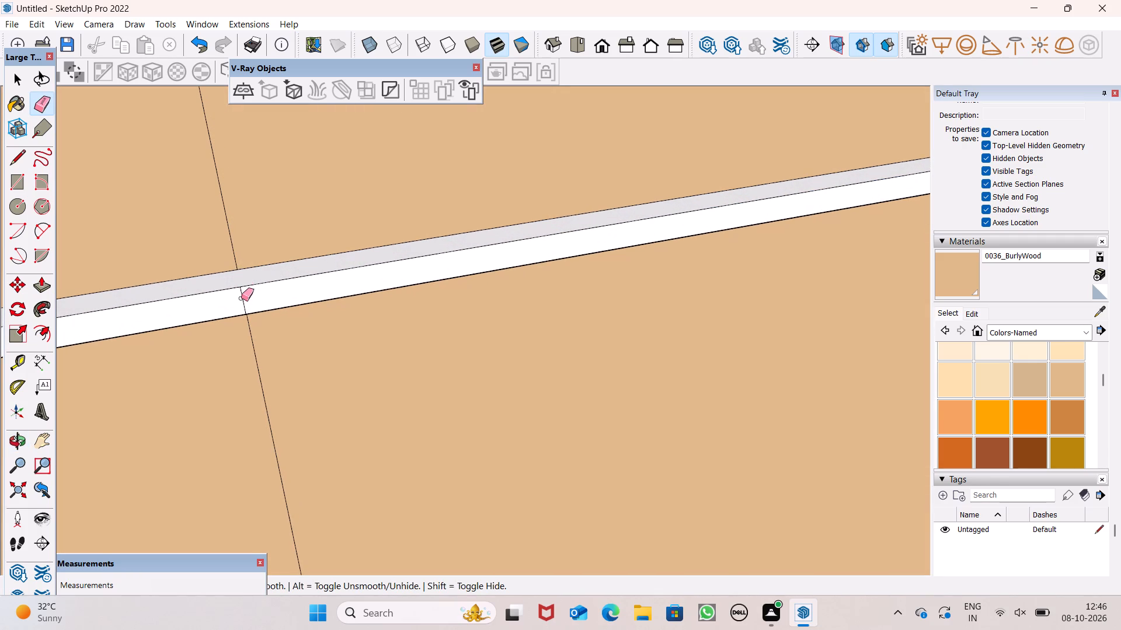
pyautogui.click(240, 297)
pyautogui.moveTo(298, 323); pyautogui.dragTo(338, 89, button='middle')
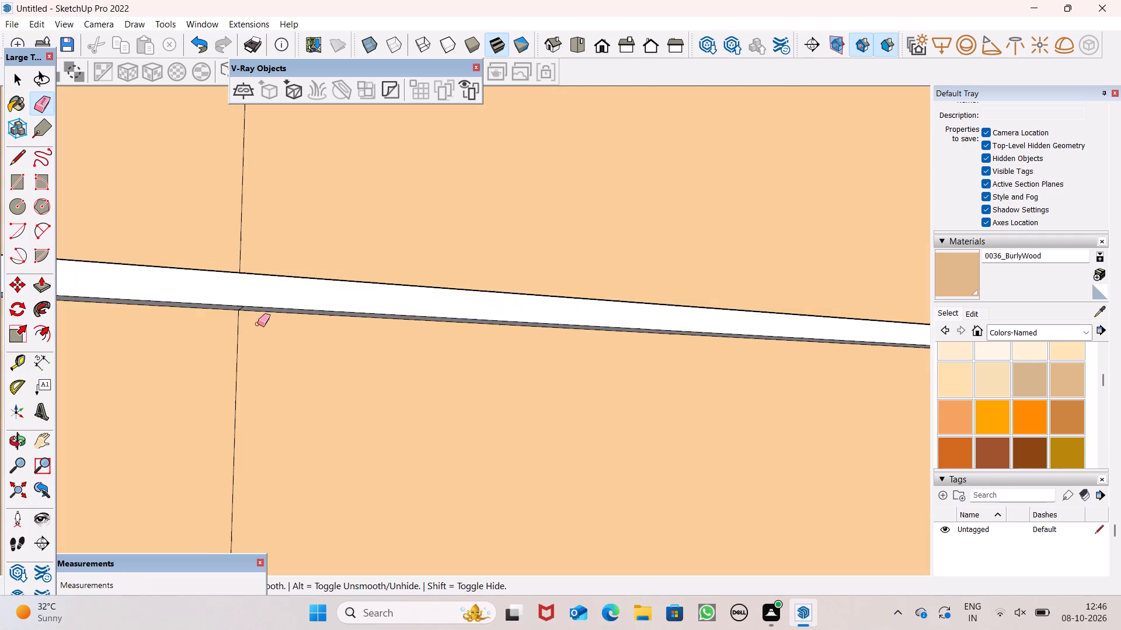
pyautogui.moveTo(257, 324); pyautogui.dragTo(310, 195, button='middle')
pyautogui.scroll(1, 310, 195)
pyautogui.scroll(6, 246, 323)
pyautogui.moveTo(230, 283); pyautogui.dragTo(219, 276)
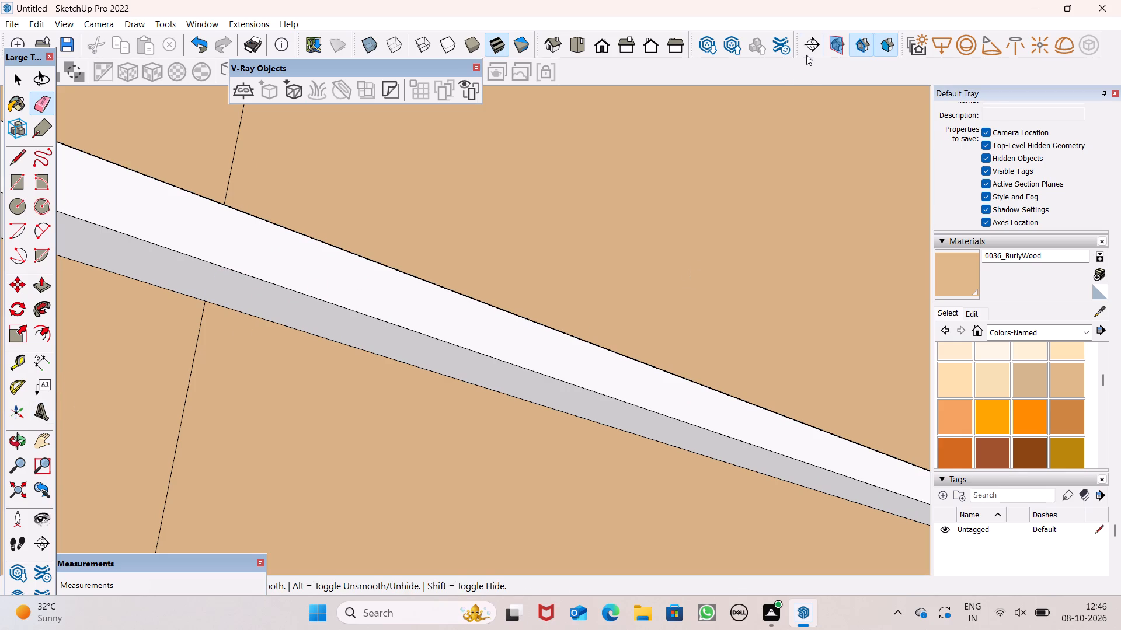
# Erase the front, top and underside seam edges where the strip above the hood meets the section away from the corner.
pyautogui.scroll(-1, 714, 109)
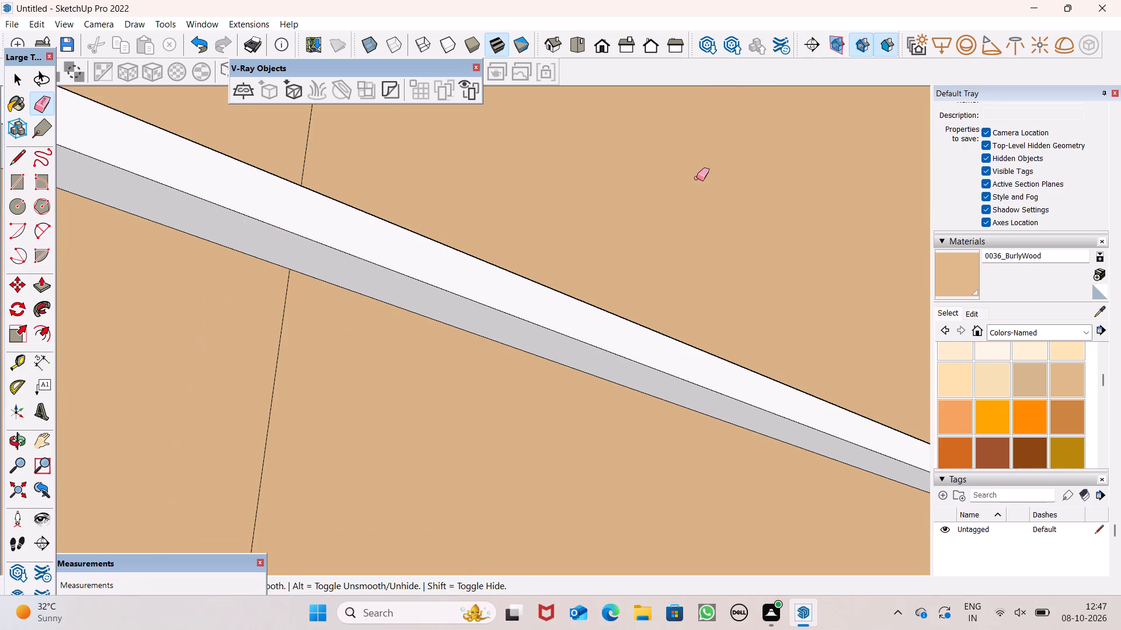
pyautogui.scroll(-6, 662, 181)
pyautogui.scroll(-12, 569, 250)
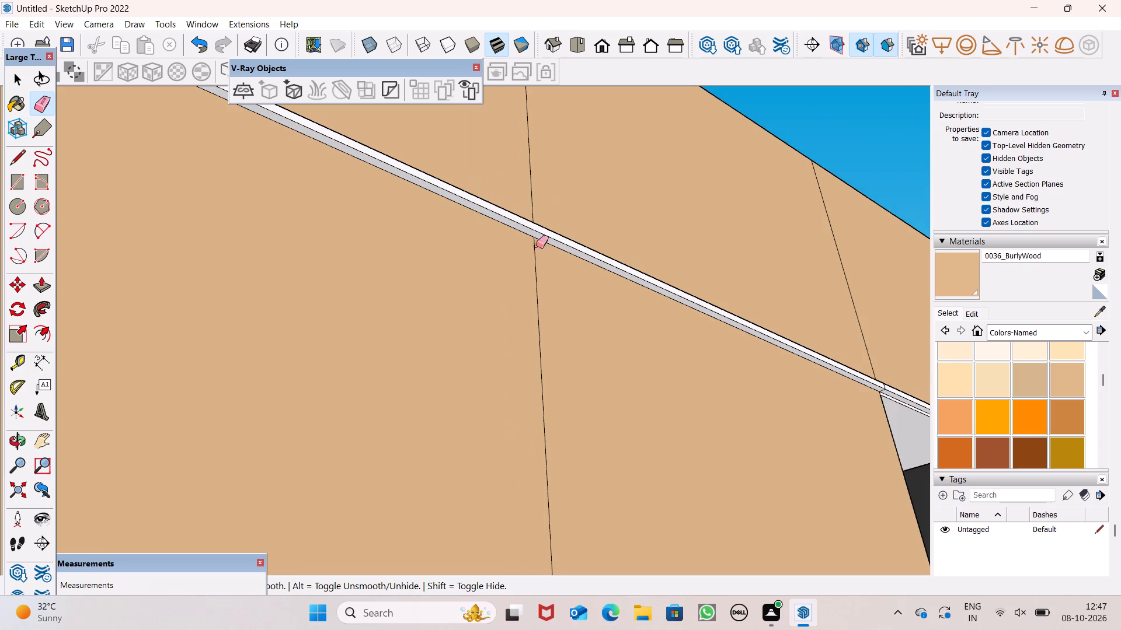
pyautogui.scroll(-12, 490, 274)
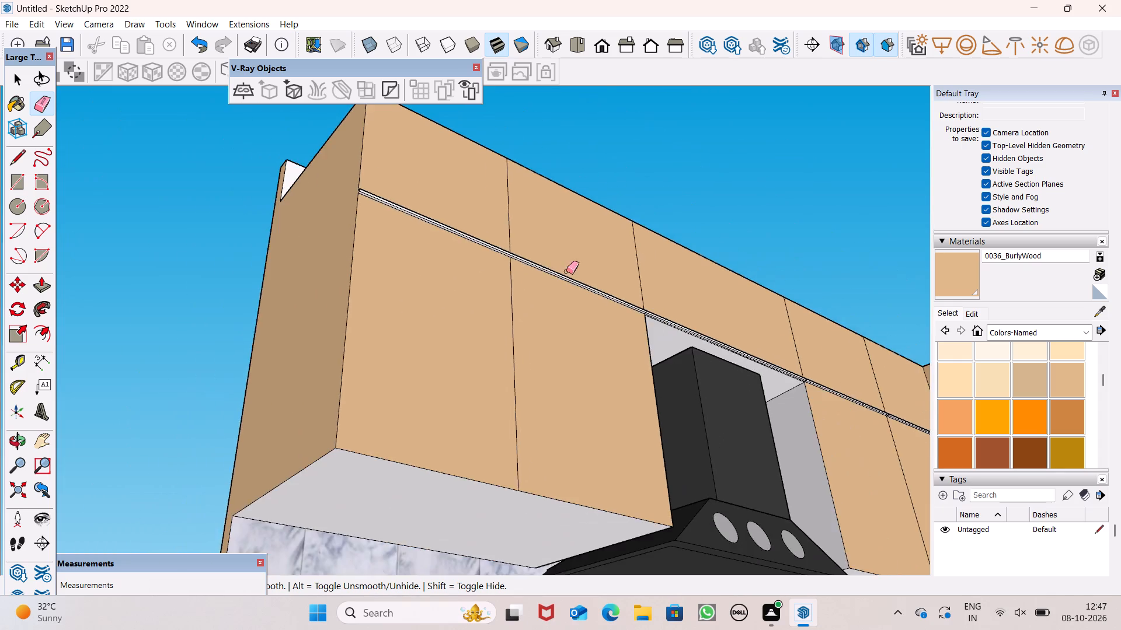
pyautogui.moveTo(566, 272); pyautogui.dragTo(302, 501, button='middle')
pyautogui.scroll(6, 576, 448)
pyautogui.scroll(-1, 530, 388)
pyautogui.scroll(5, 530, 388)
pyautogui.scroll(-1, 500, 399)
pyautogui.scroll(1, 499, 399)
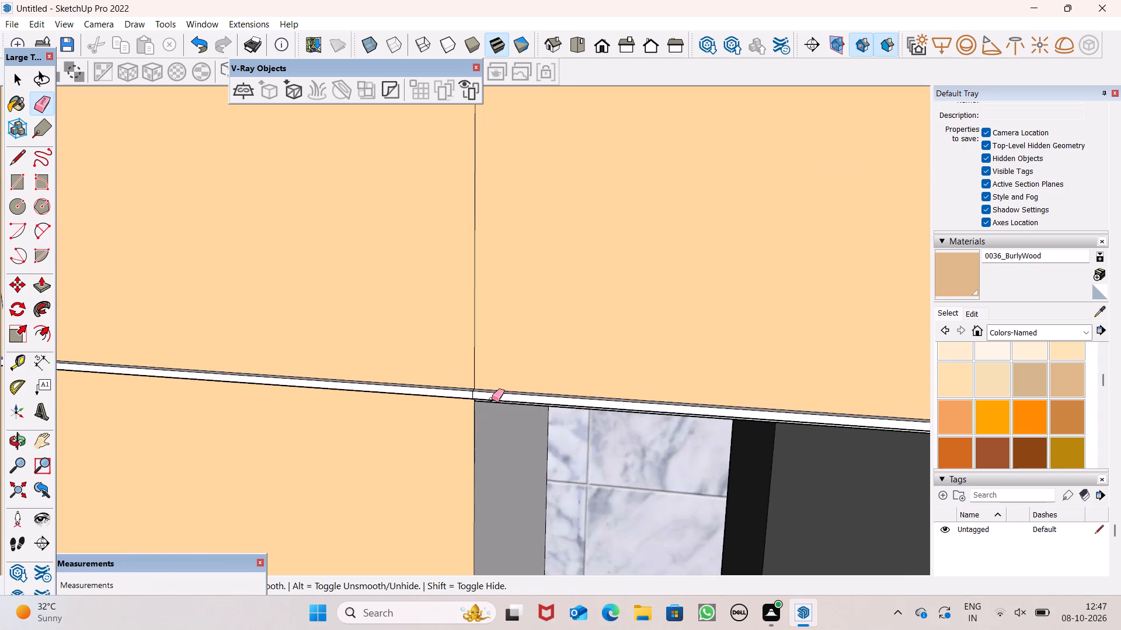
pyautogui.scroll(12, 487, 395)
pyautogui.scroll(-1, 458, 375)
pyautogui.scroll(3, 457, 377)
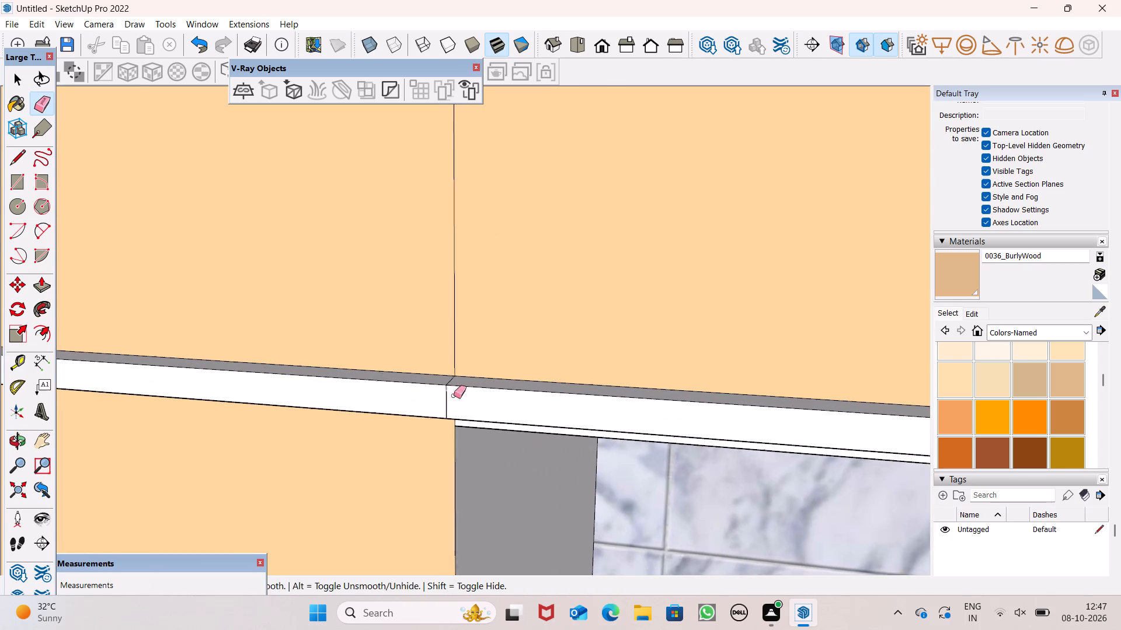
pyautogui.scroll(2, 454, 395)
pyautogui.scroll(-1, 448, 409)
pyautogui.scroll(1, 448, 409)
pyautogui.click(450, 401)
pyautogui.click(452, 366)
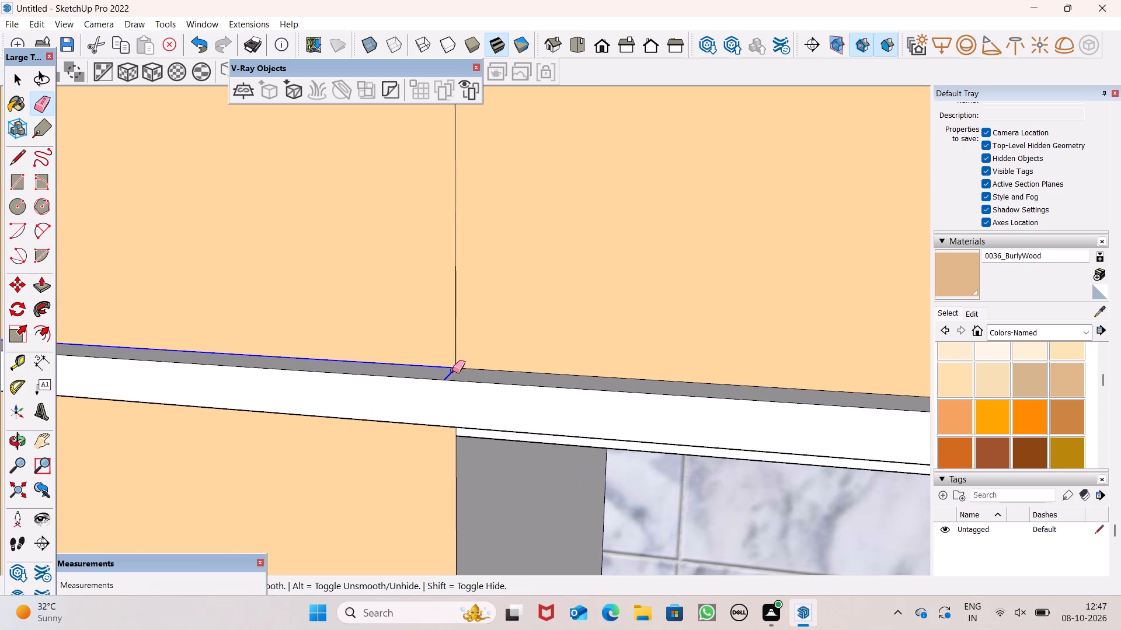
pyautogui.hotkey('ctrl', 'z')
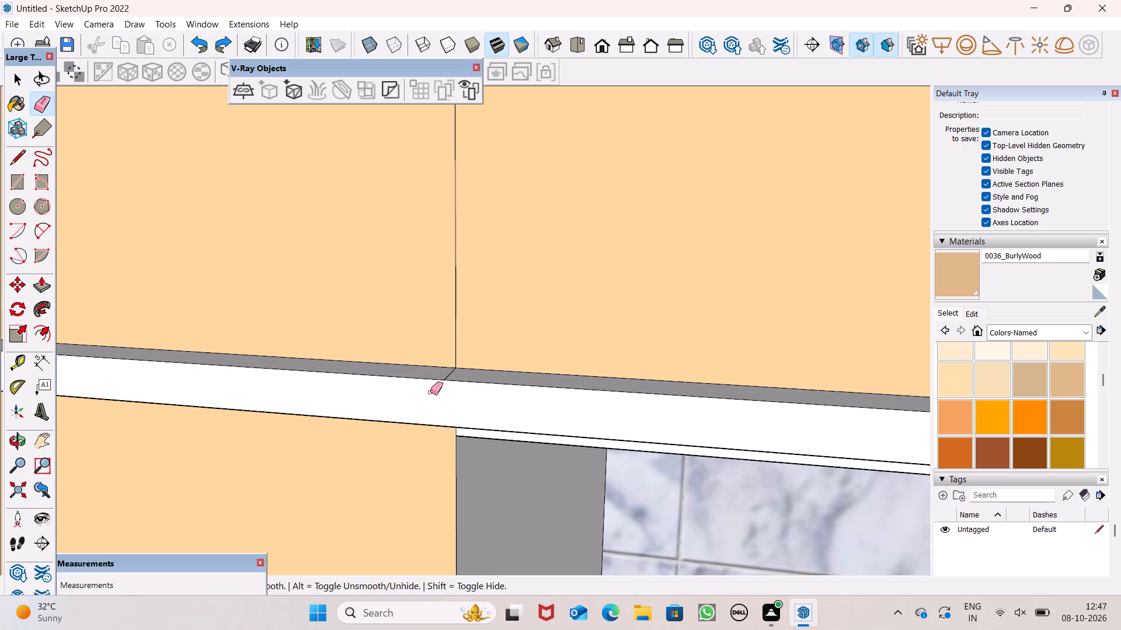
pyautogui.scroll(5, 447, 383)
pyautogui.moveTo(441, 366); pyautogui.dragTo(454, 364)
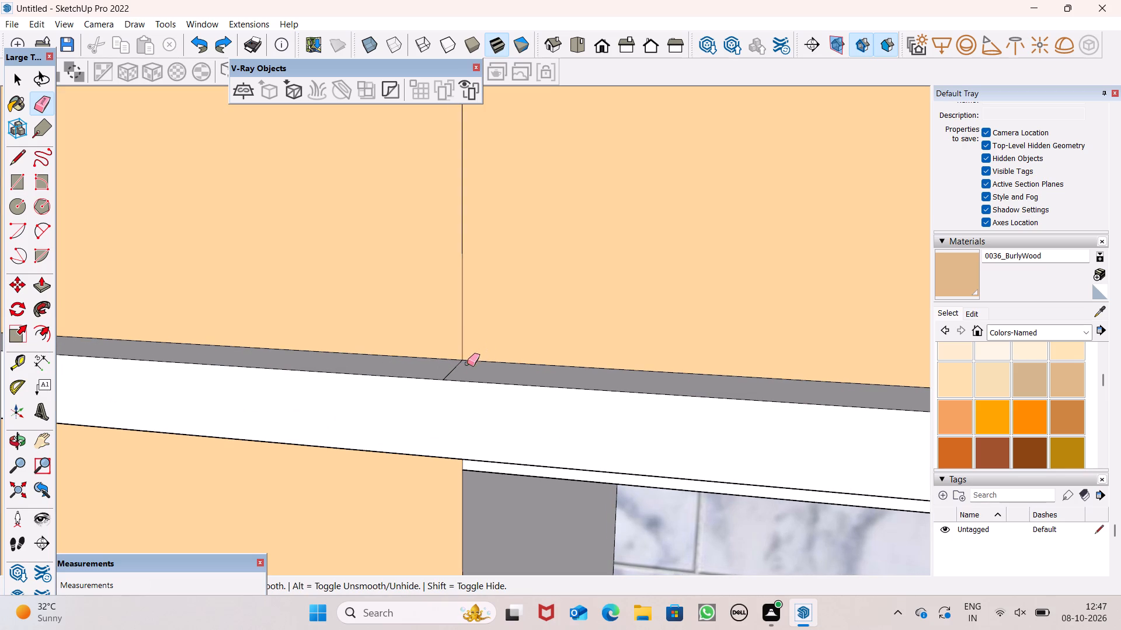
pyautogui.moveTo(460, 366); pyautogui.dragTo(453, 370)
pyautogui.scroll(-1, 529, 312)
pyautogui.moveTo(511, 404); pyautogui.dragTo(526, 244, button='middle')
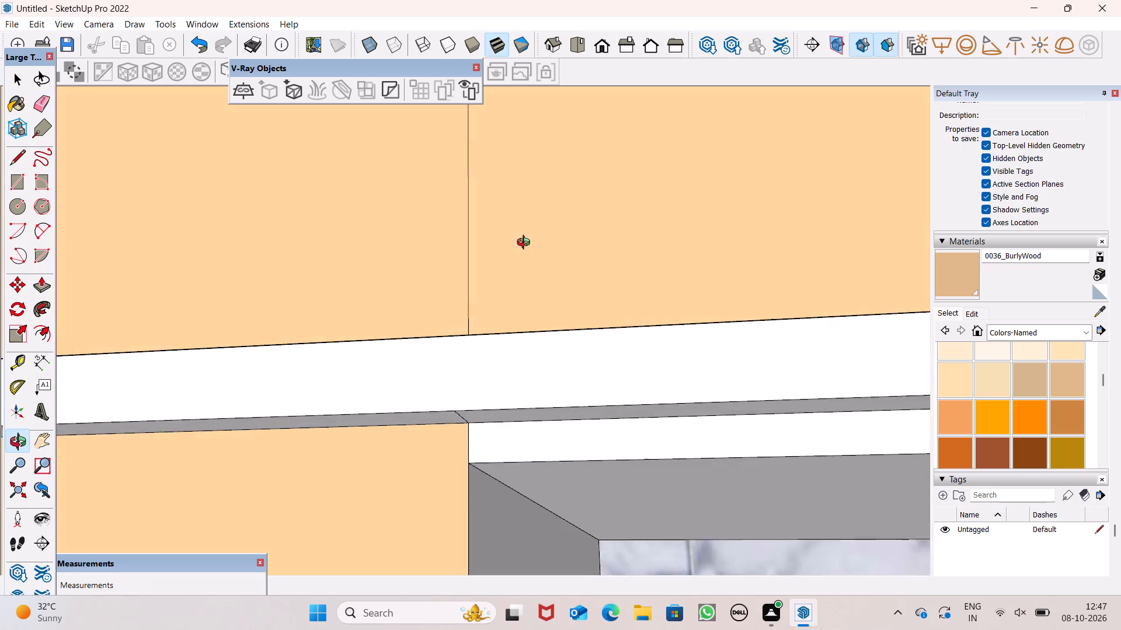
pyautogui.moveTo(526, 244); pyautogui.dragTo(564, 173, button='middle')
pyautogui.scroll(3, 484, 435)
pyautogui.click(459, 393)
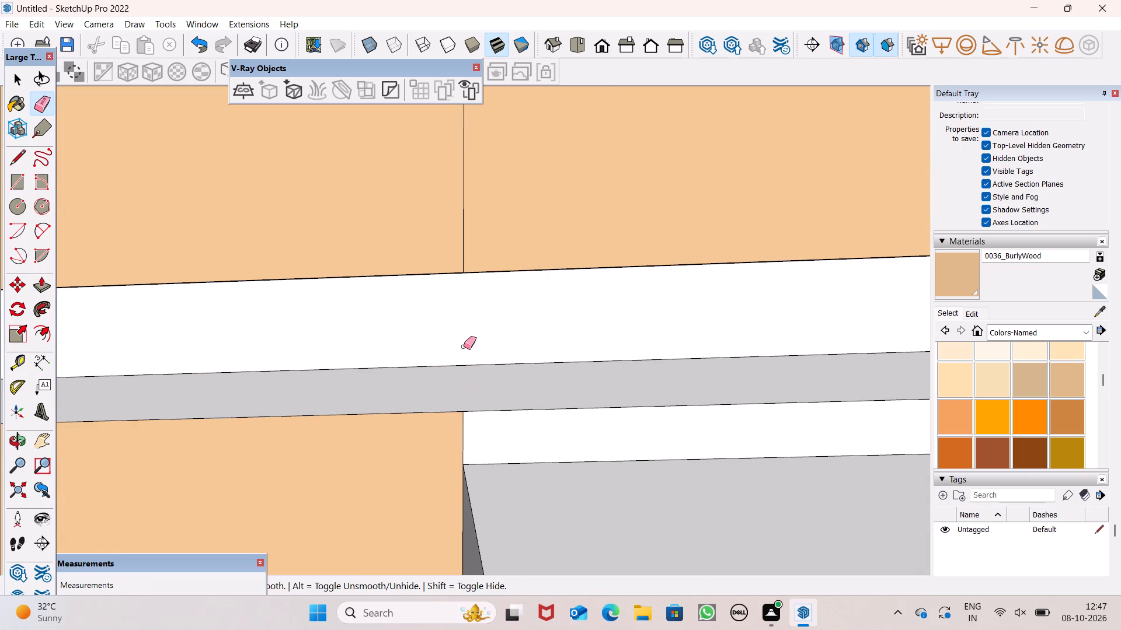
# Erase the front, top and underside seam edges between the two strip sections on the corner side of the hood.
pyautogui.scroll(-9, 496, 220)
pyautogui.scroll(1, 388, 237)
pyautogui.scroll(-2, 388, 237)
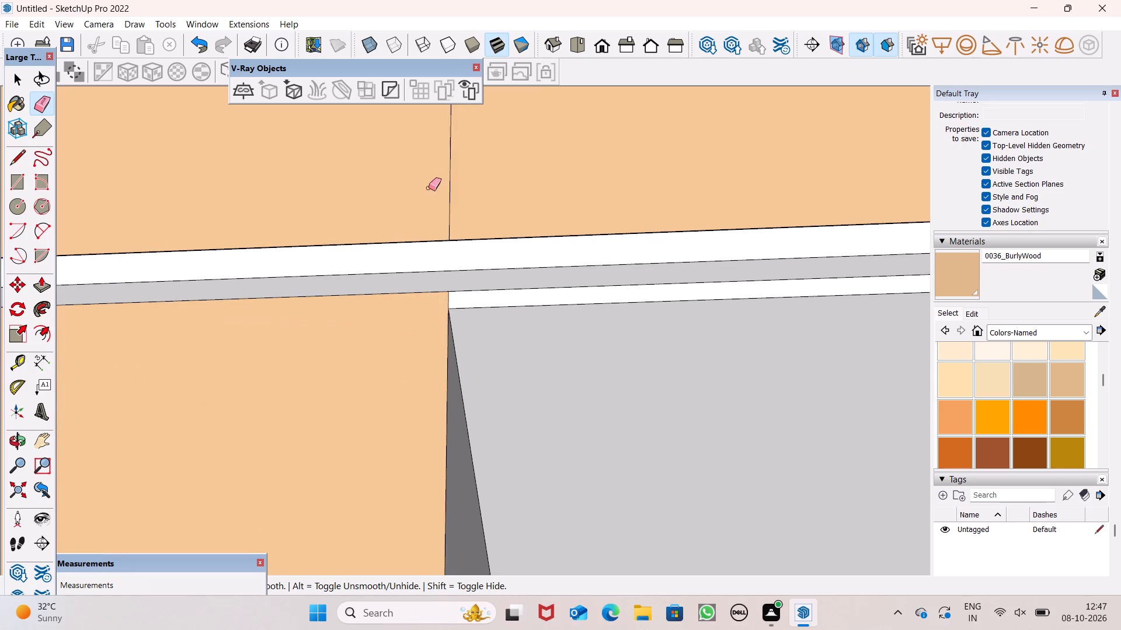
pyautogui.scroll(-2, 453, 169)
pyautogui.scroll(-6, 518, 136)
pyautogui.scroll(-1, 341, 341)
pyautogui.scroll(-7, 374, 307)
pyautogui.scroll(-2, 319, 306)
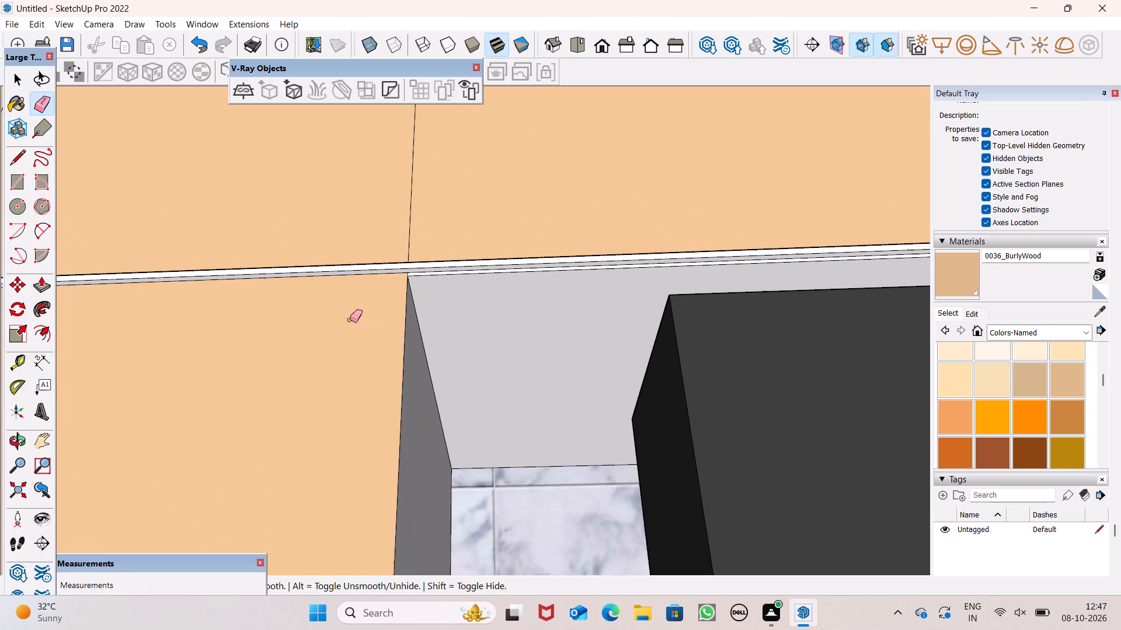
pyautogui.scroll(-12, 387, 267)
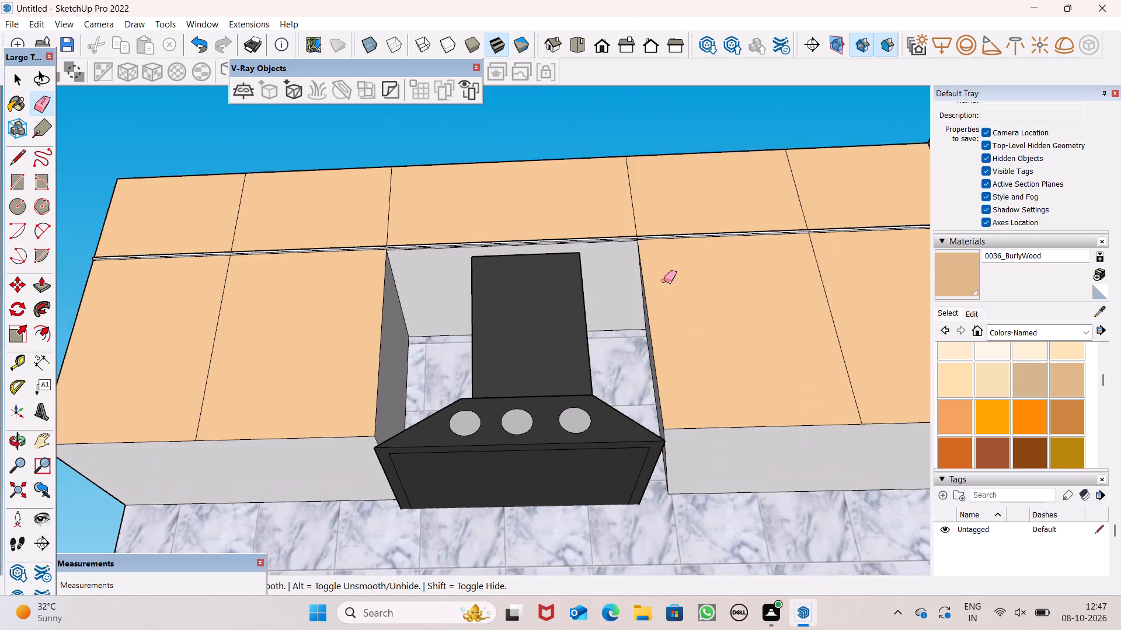
pyautogui.moveTo(664, 281); pyautogui.dragTo(622, 530, button='middle')
pyautogui.scroll(5, 827, 317)
pyautogui.scroll(6, 795, 282)
pyautogui.scroll(-1, 795, 282)
pyautogui.scroll(1, 791, 281)
pyautogui.scroll(-1, 771, 254)
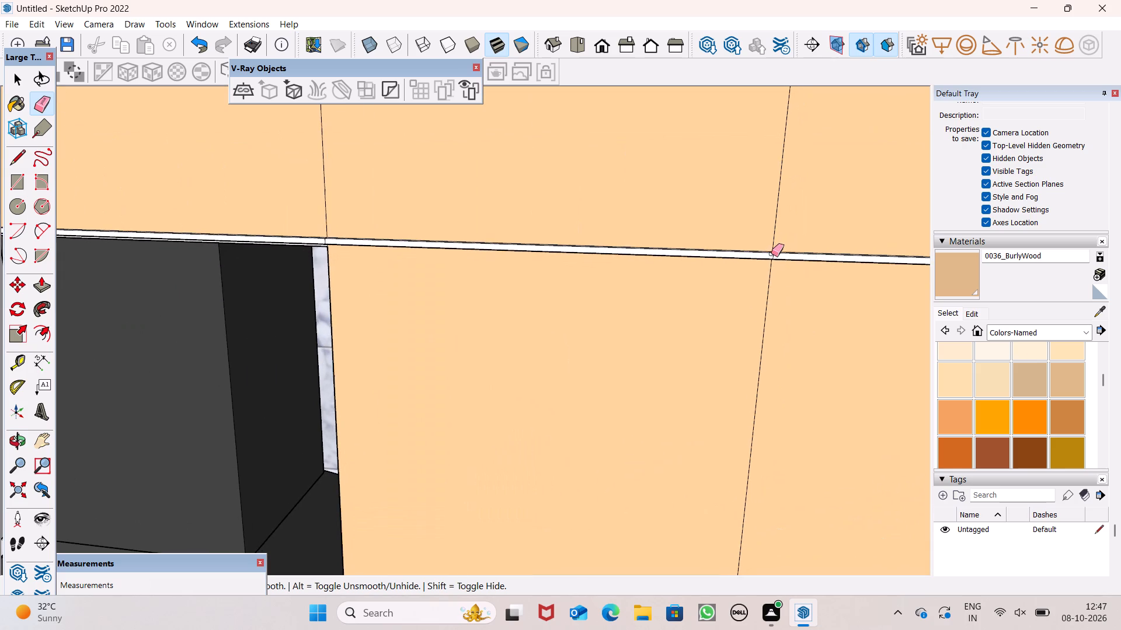
pyautogui.scroll(17, 785, 248)
pyautogui.scroll(-1, 770, 248)
pyautogui.scroll(1, 763, 248)
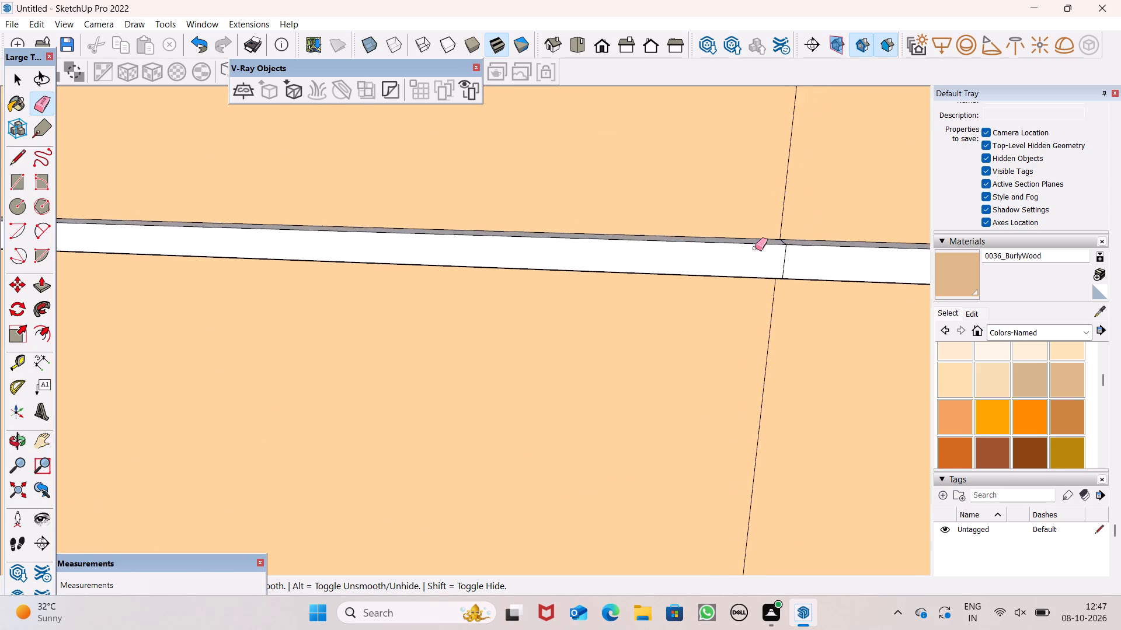
pyautogui.scroll(5, 865, 242)
pyautogui.scroll(1, 781, 246)
pyautogui.scroll(-1, 781, 246)
pyautogui.scroll(4, 781, 246)
pyautogui.click(750, 242)
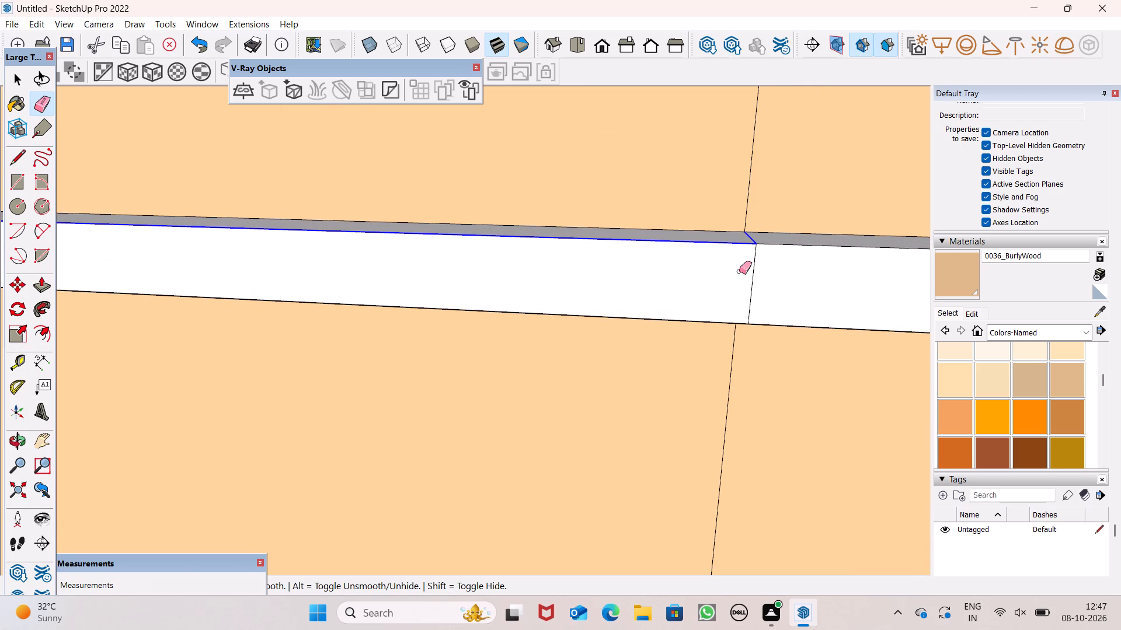
pyautogui.hotkey('ctrl', 'z')
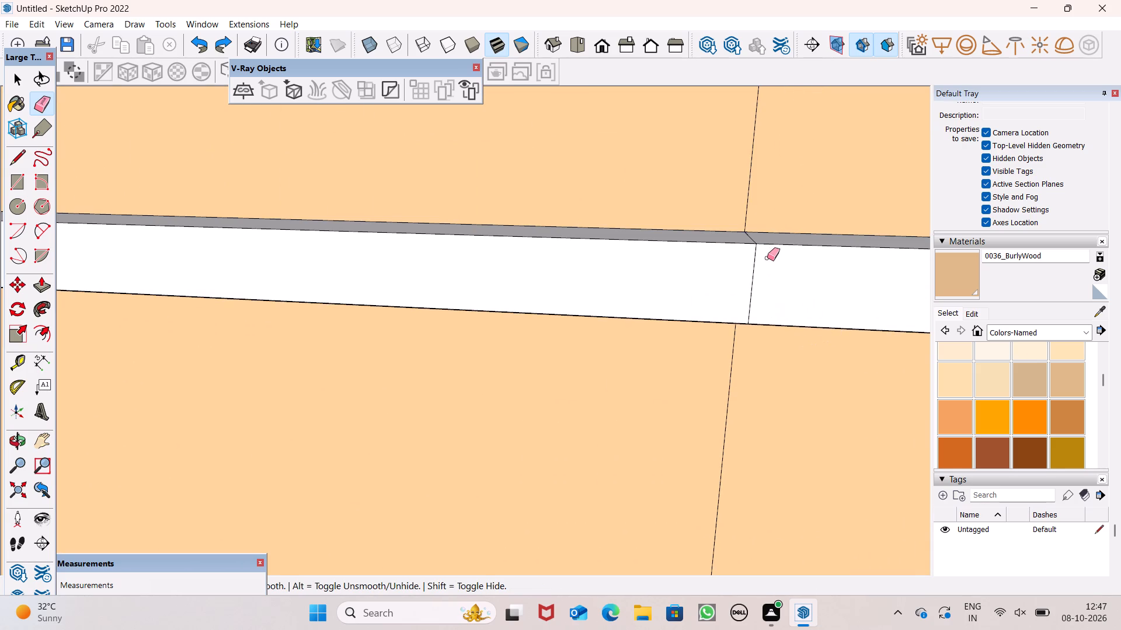
pyautogui.moveTo(764, 261); pyautogui.dragTo(747, 261)
pyautogui.moveTo(755, 238); pyautogui.dragTo(752, 232)
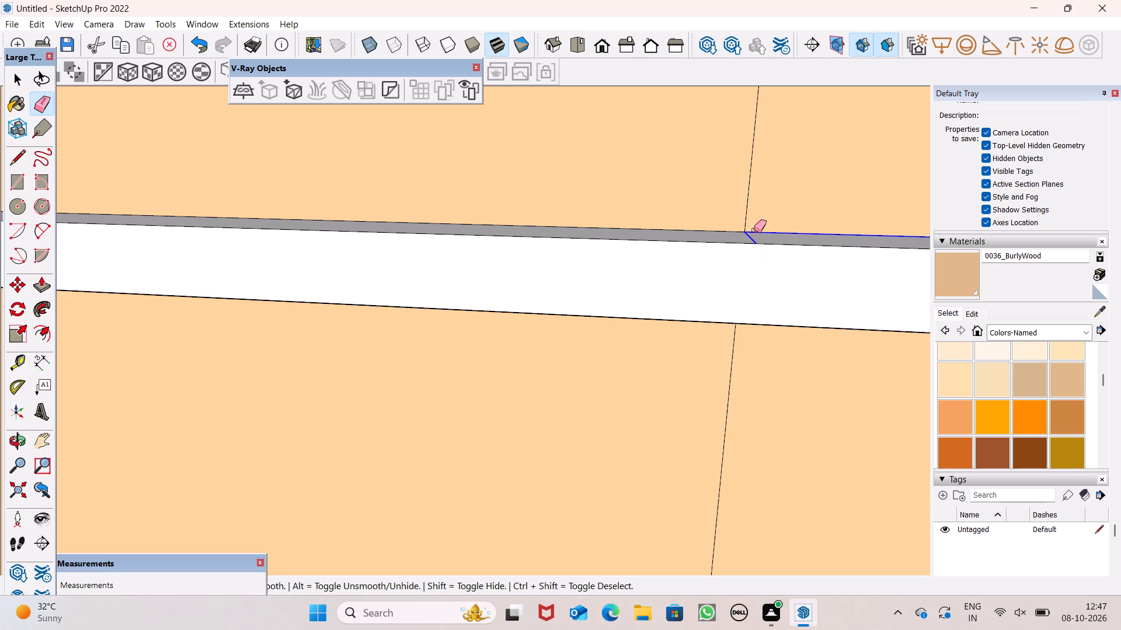
pyautogui.hotkey('ctrl', 'z')
pyautogui.moveTo(762, 298); pyautogui.dragTo(765, 512, button='middle')
pyautogui.moveTo(779, 250); pyautogui.dragTo(778, 253)
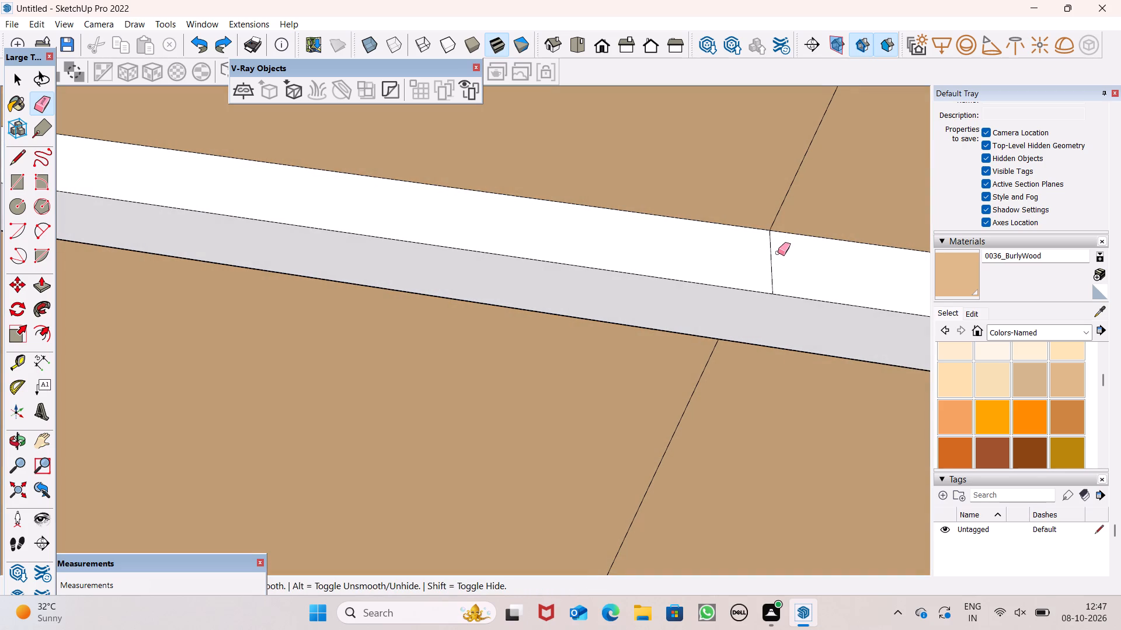
pyautogui.moveTo(778, 253); pyautogui.dragTo(772, 254)
pyautogui.scroll(-7, 788, 247)
pyautogui.moveTo(768, 321); pyautogui.dragTo(833, 1, button='middle')
pyautogui.scroll(1, 757, 356)
pyautogui.moveTo(759, 356); pyautogui.dragTo(752, 164, button='middle')
pyautogui.scroll(1, 752, 164)
pyautogui.moveTo(720, 315); pyautogui.dragTo(705, 316)
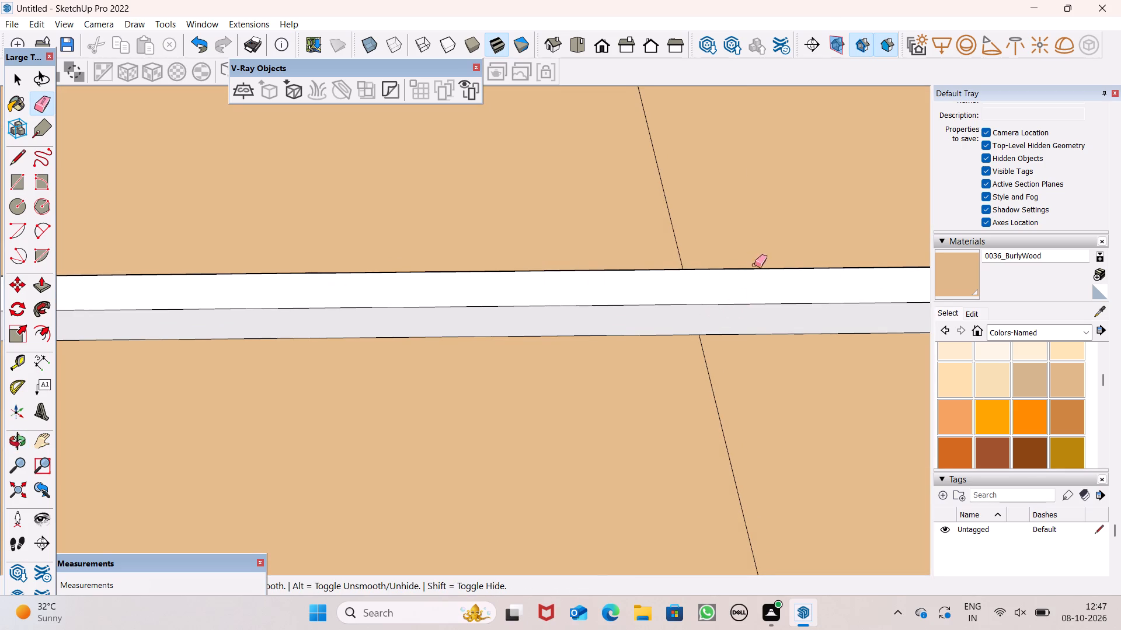
# Erase the front, top and underside seam edges where the strip above the hood meets the section on the corner side.
pyautogui.scroll(-2, 755, 263)
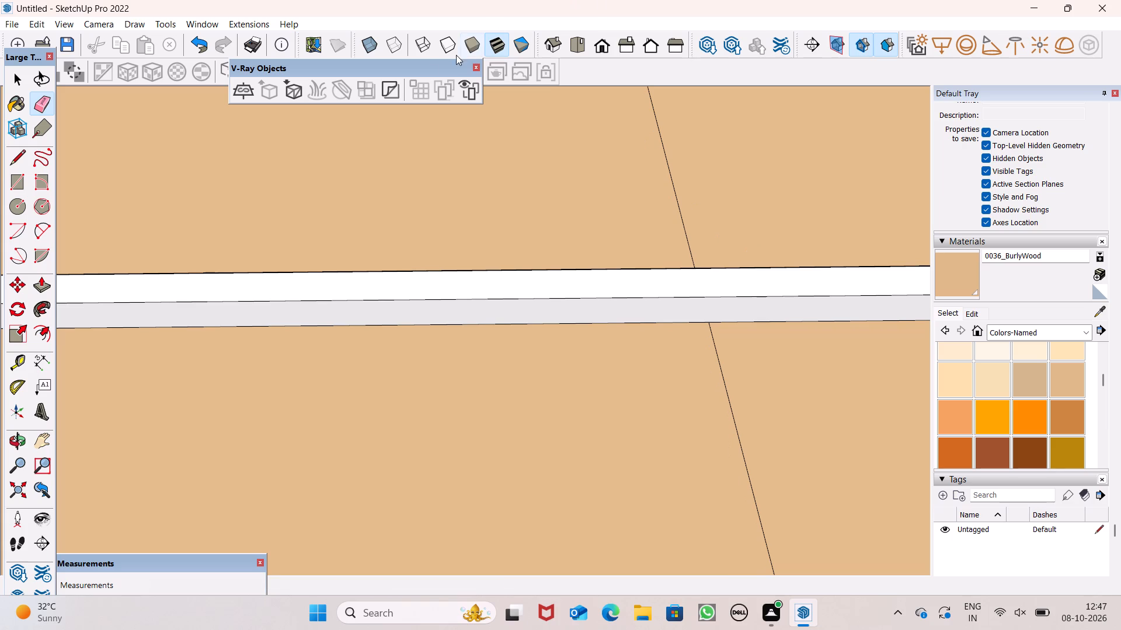
pyautogui.scroll(-6, 336, 164)
pyautogui.scroll(-4, 530, 201)
pyautogui.scroll(1, 618, 206)
pyautogui.scroll(-1, 622, 201)
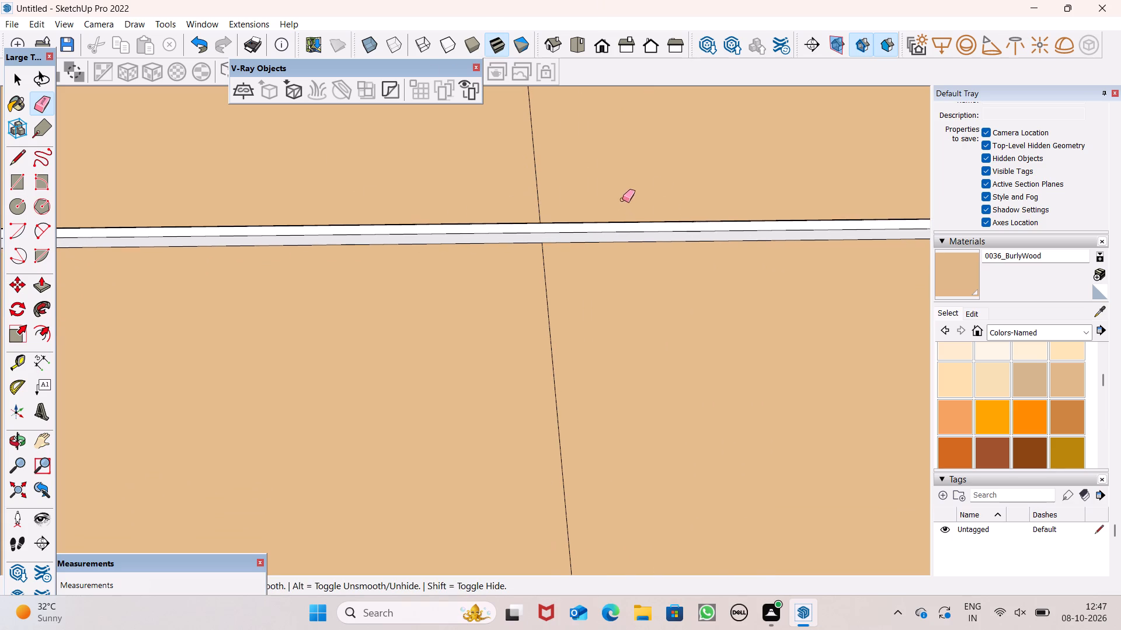
pyautogui.scroll(-9, 701, 185)
pyautogui.scroll(5, 106, 209)
pyautogui.scroll(-1, 241, 215)
pyautogui.scroll(6, 241, 215)
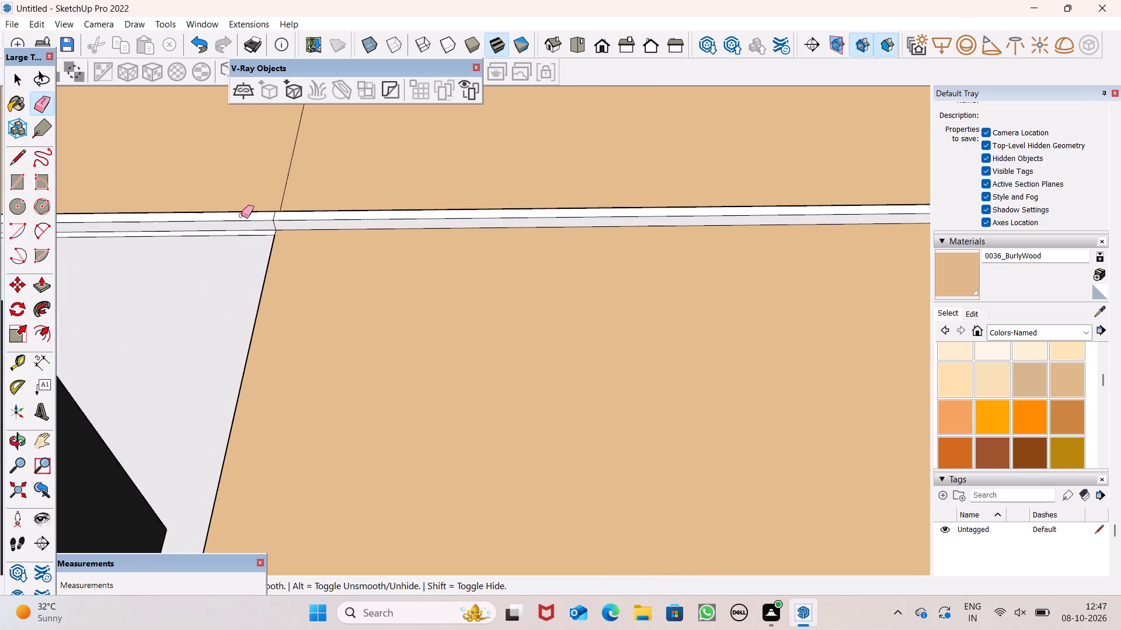
pyautogui.scroll(1, 241, 215)
pyautogui.scroll(9, 297, 221)
pyautogui.scroll(-1, 262, 228)
pyautogui.click(275, 228)
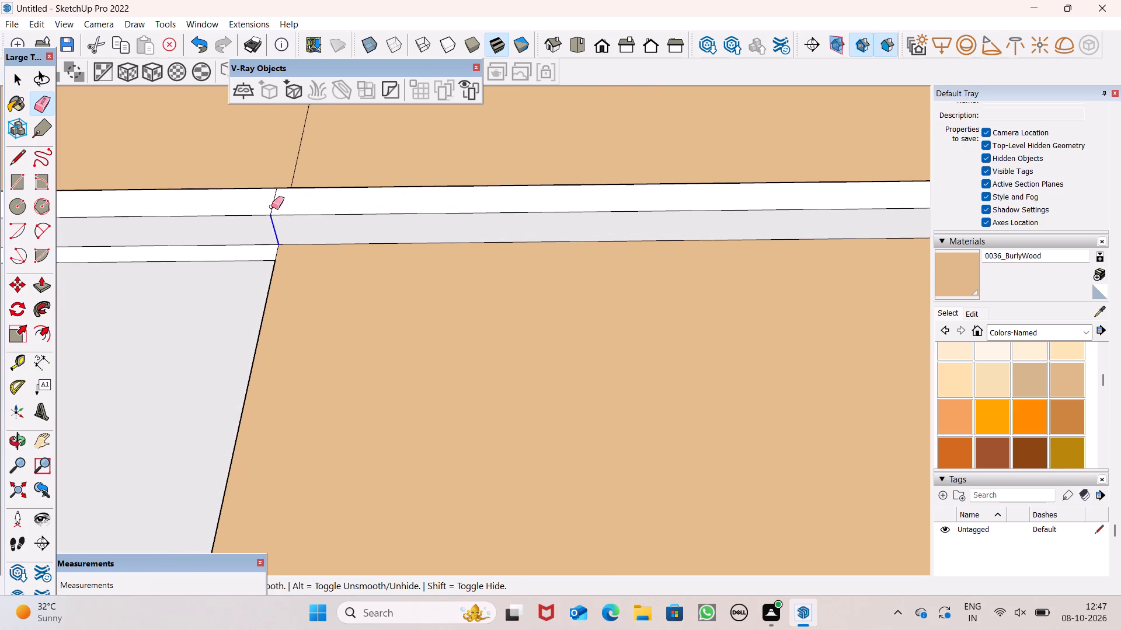
pyautogui.moveTo(271, 205); pyautogui.dragTo(280, 205)
pyautogui.scroll(-1, 289, 208)
pyautogui.moveTo(349, 237); pyautogui.dragTo(218, 620, button='middle')
pyautogui.scroll(4, 227, 276)
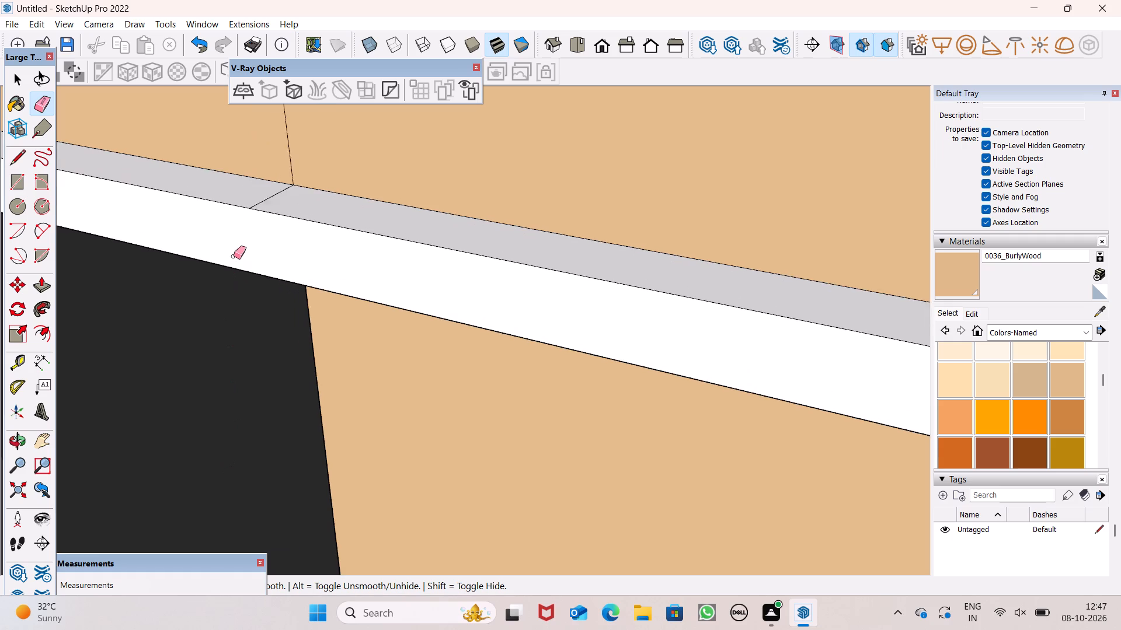
pyautogui.scroll(2, 234, 256)
pyautogui.moveTo(268, 187); pyautogui.dragTo(276, 186)
pyautogui.scroll(-2, 414, 256)
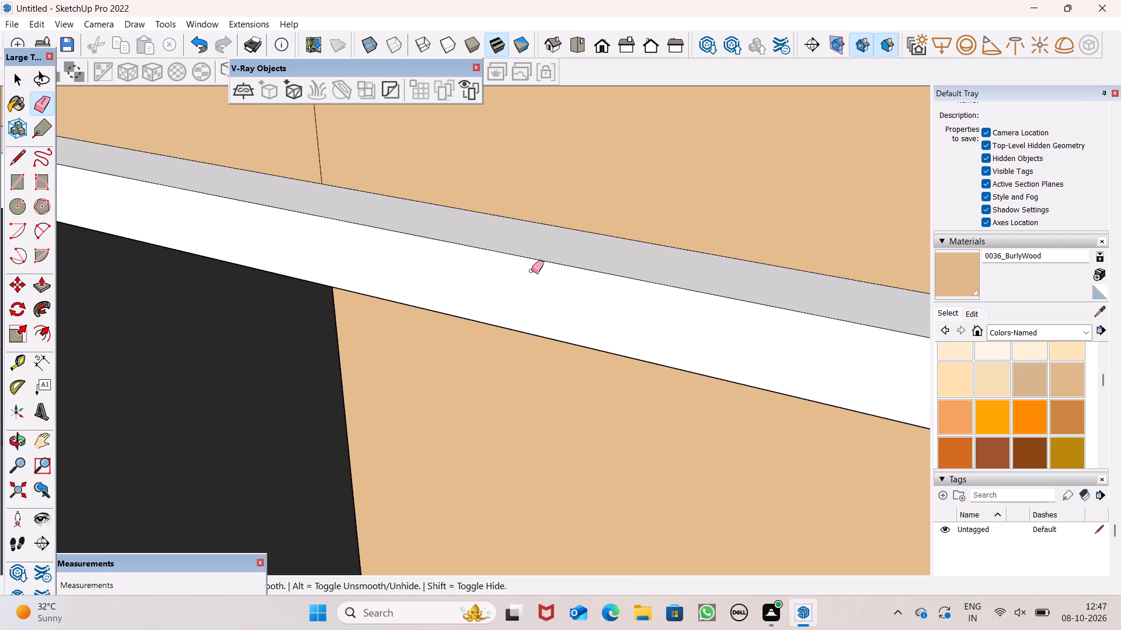
# Erase the front and top seam edges between the two sink-wall strip sections farthest from the corner.
pyautogui.scroll(-4, 475, 278)
pyautogui.scroll(-4, 596, 216)
pyautogui.scroll(-1, 489, 111)
pyautogui.scroll(-1, 402, 149)
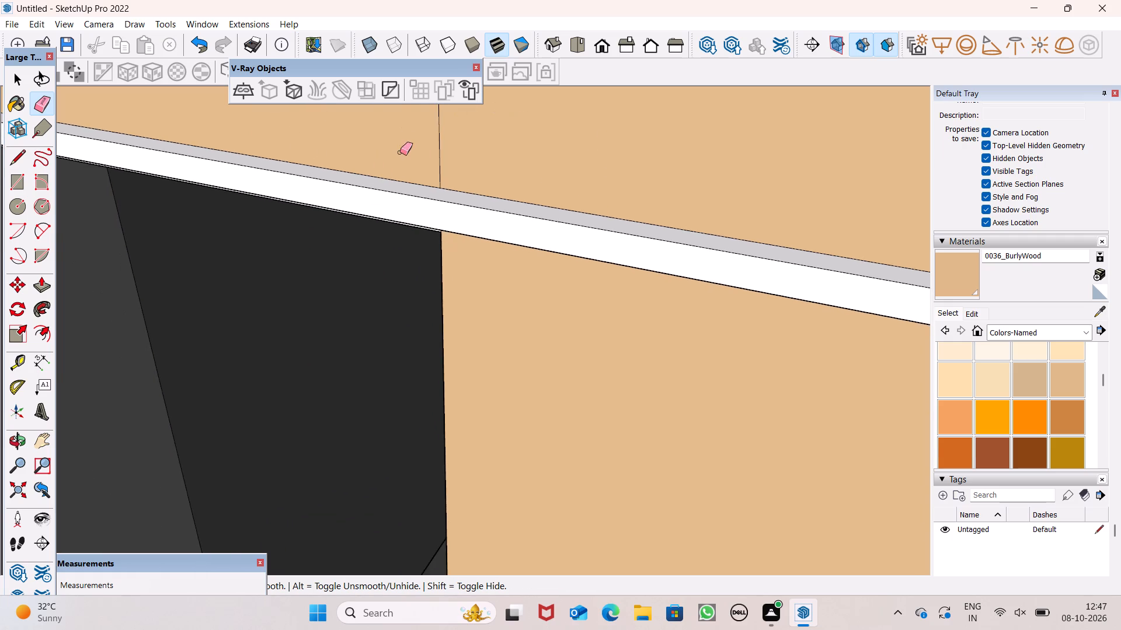
pyautogui.scroll(-8, 407, 148)
pyautogui.scroll(-10, 631, 225)
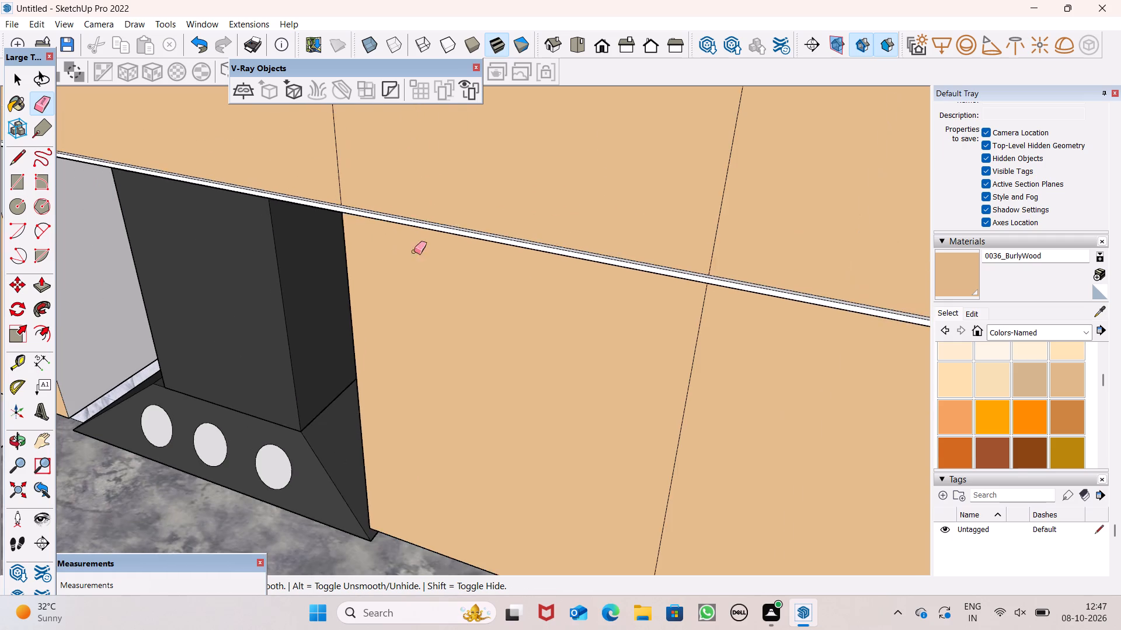
pyautogui.scroll(-2, 490, 220)
pyautogui.scroll(-8, 644, 226)
pyautogui.scroll(1, 452, 337)
pyautogui.moveTo(454, 344); pyautogui.dragTo(502, 349, button='middle')
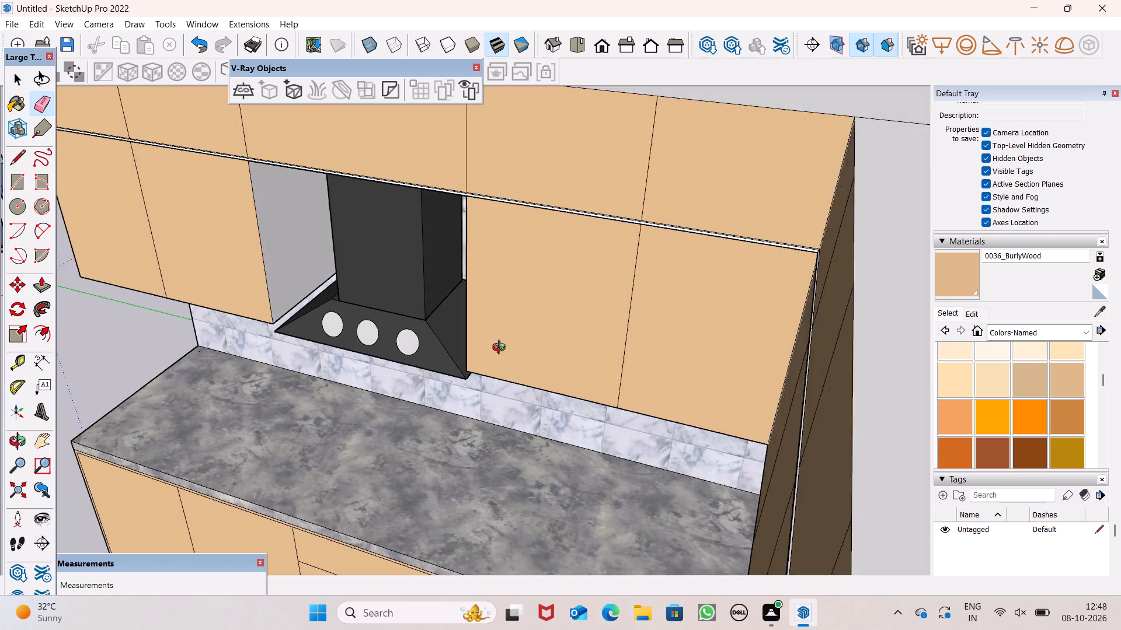
pyautogui.scroll(1, 502, 349)
pyautogui.moveTo(502, 349); pyautogui.dragTo(885, 299, button='middle')
pyautogui.scroll(1, 869, 289)
pyautogui.scroll(-8, 359, 272)
pyautogui.scroll(-3, 318, 298)
pyautogui.scroll(4, 779, 260)
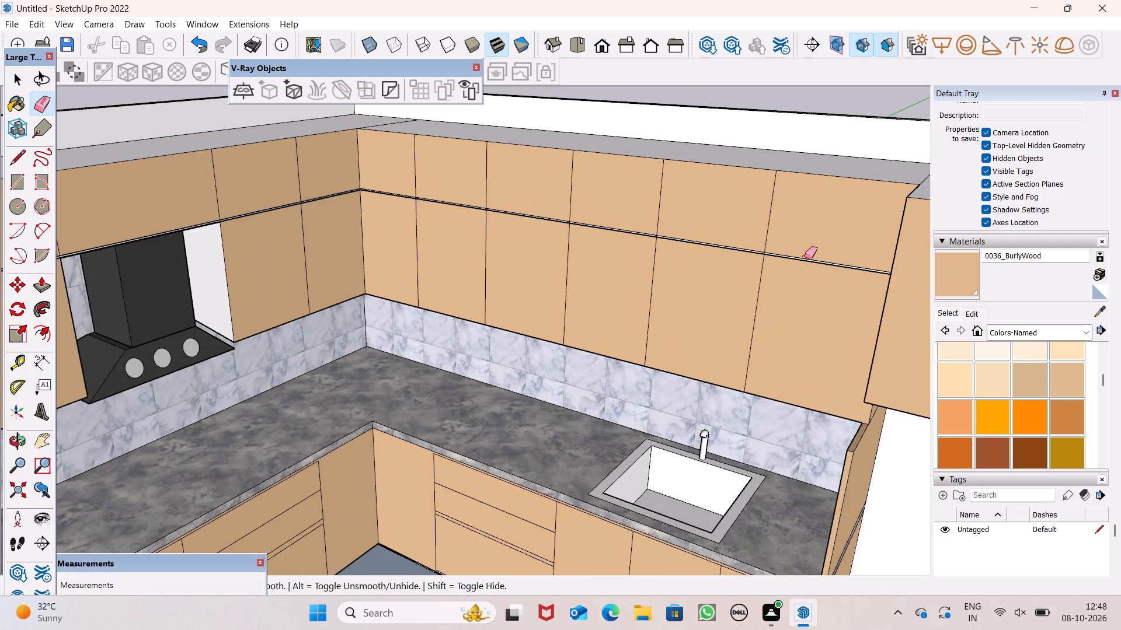
pyautogui.scroll(12, 806, 260)
pyautogui.scroll(5, 722, 231)
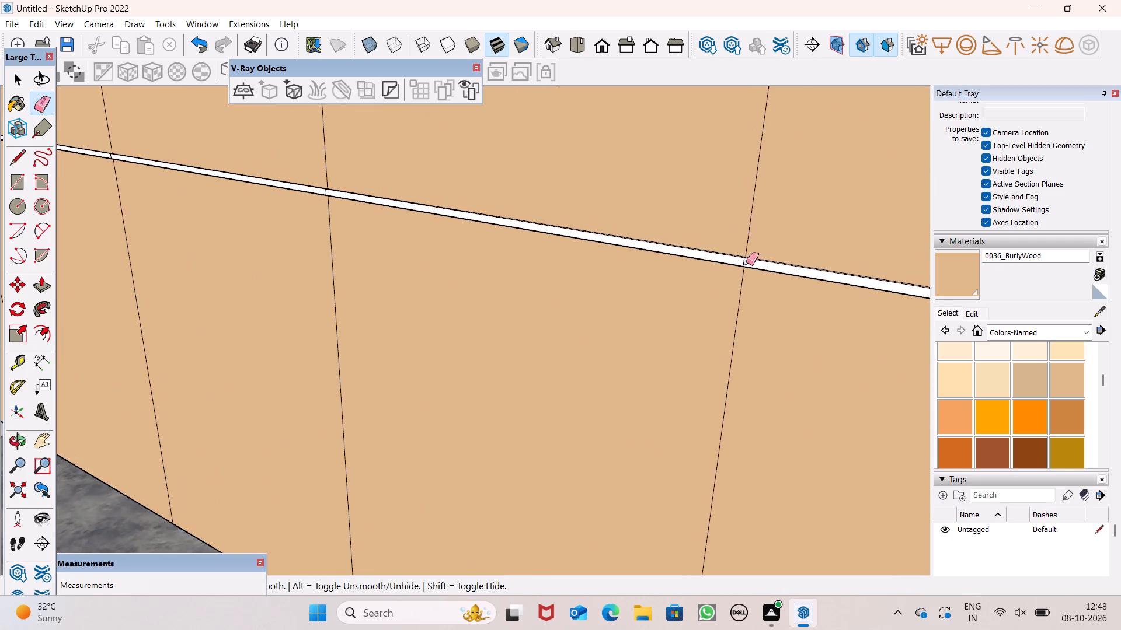
pyautogui.moveTo(754, 304); pyautogui.dragTo(753, 380, button='middle')
pyautogui.scroll(3, 753, 380)
pyautogui.scroll(-1, 757, 355)
pyautogui.scroll(1, 757, 355)
pyautogui.scroll(-1, 757, 355)
pyautogui.scroll(11, 757, 355)
pyautogui.scroll(-1, 745, 300)
pyautogui.scroll(4, 744, 299)
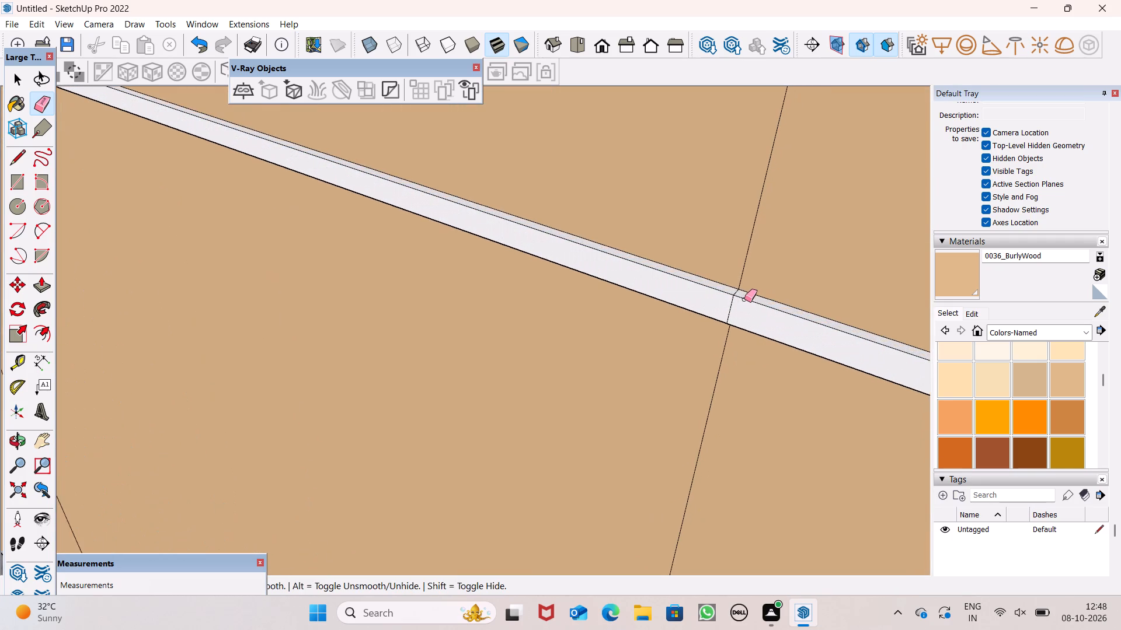
pyautogui.scroll(4, 744, 299)
pyautogui.moveTo(708, 312); pyautogui.dragTo(722, 311)
pyautogui.click(725, 284)
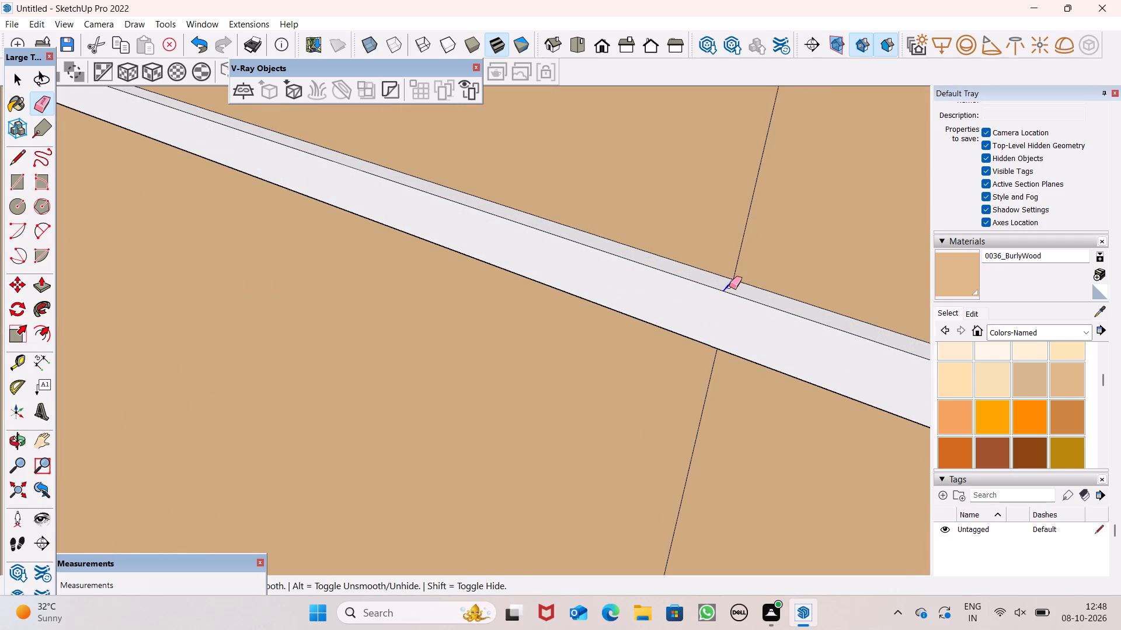
# Paint the top, front and underside of the two sink-wall strip sections farthest from the corner with 0036_BurlyWood.
pyautogui.click(956, 281)
pyautogui.click(712, 277)
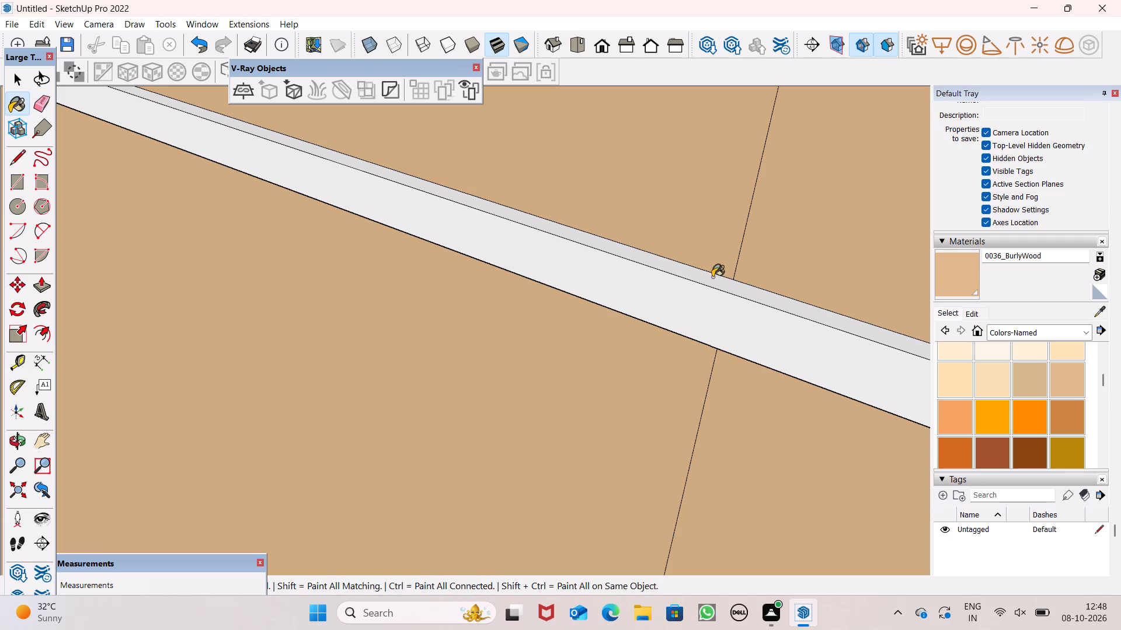
pyautogui.click(695, 305)
pyautogui.scroll(-2, 727, 274)
pyautogui.moveTo(730, 338); pyautogui.dragTo(787, 0, button='middle')
pyautogui.moveTo(694, 528); pyautogui.dragTo(722, 270, button='middle')
pyautogui.scroll(1, 722, 260)
pyautogui.click(739, 367)
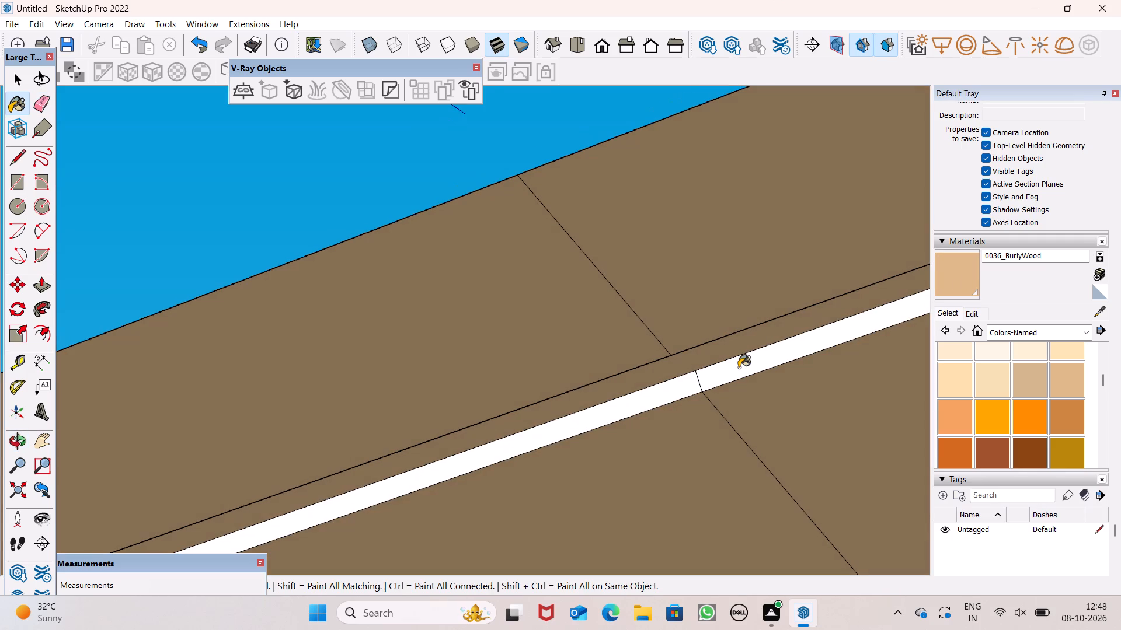
pyautogui.click(690, 388)
# Paint the underside and front of the adjoining sink-wall strip section toward the corner with 0036_BurlyWood.
pyautogui.scroll(-13, 709, 309)
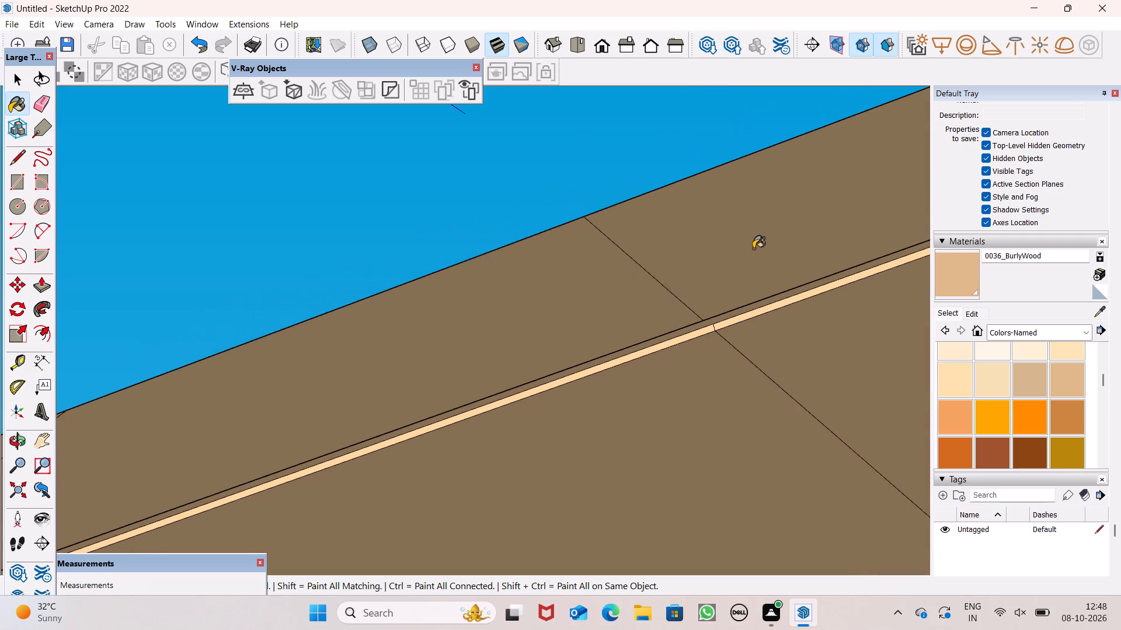
pyautogui.scroll(-8, 753, 249)
pyautogui.scroll(8, 172, 444)
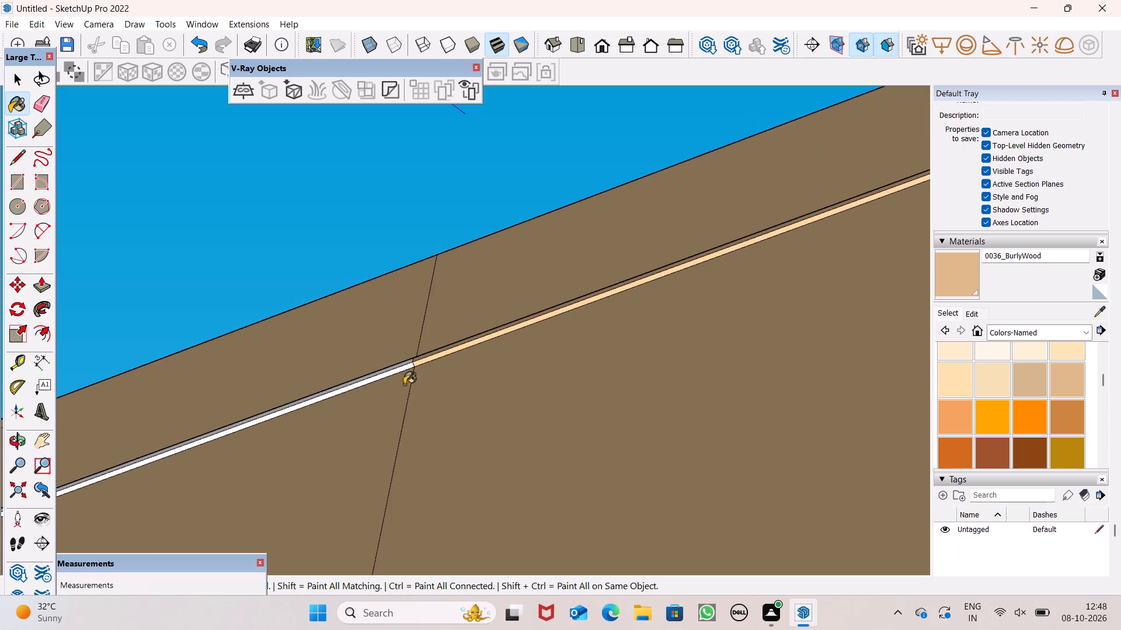
pyautogui.scroll(6, 426, 369)
pyautogui.scroll(6, 331, 363)
pyautogui.scroll(6, 395, 426)
pyautogui.click(486, 334)
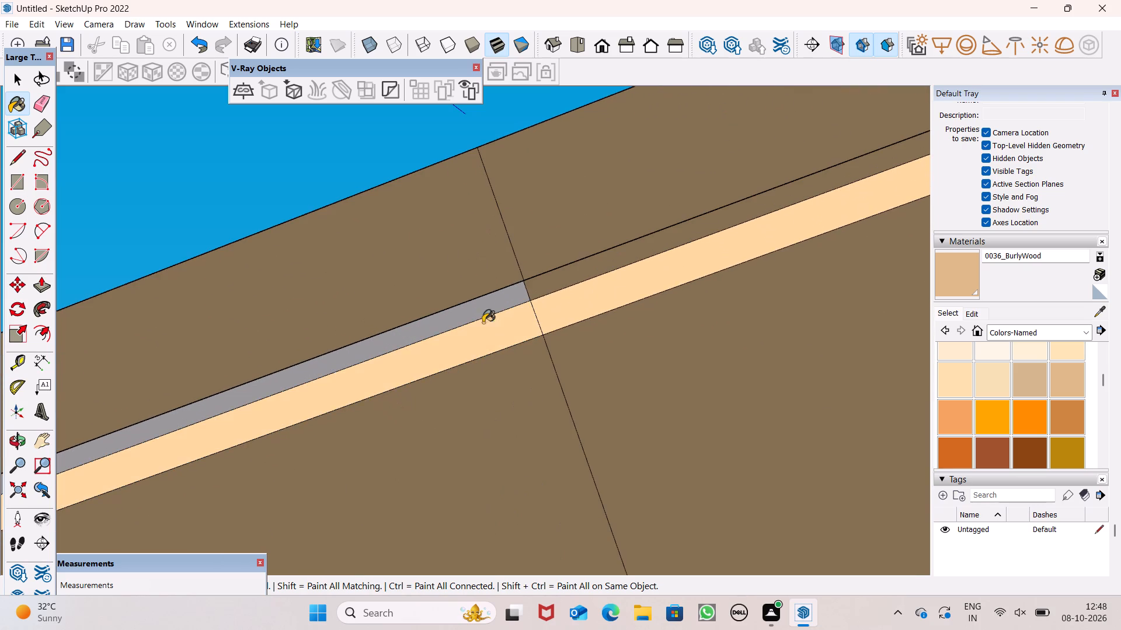
pyautogui.click(481, 306)
# Paint the underside and front of the following sink-wall strip section, one closer to the corner, with 0036_BurlyWood.
pyautogui.scroll(-9, 504, 295)
pyautogui.scroll(1, 549, 300)
pyautogui.scroll(-9, 551, 300)
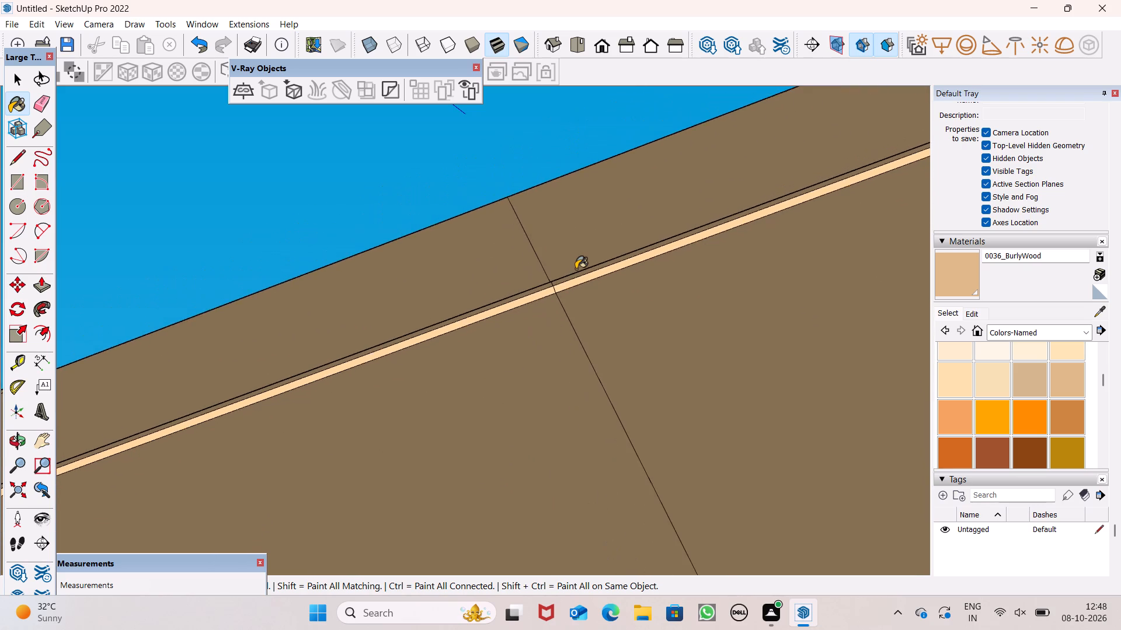
pyautogui.scroll(-10, 618, 215)
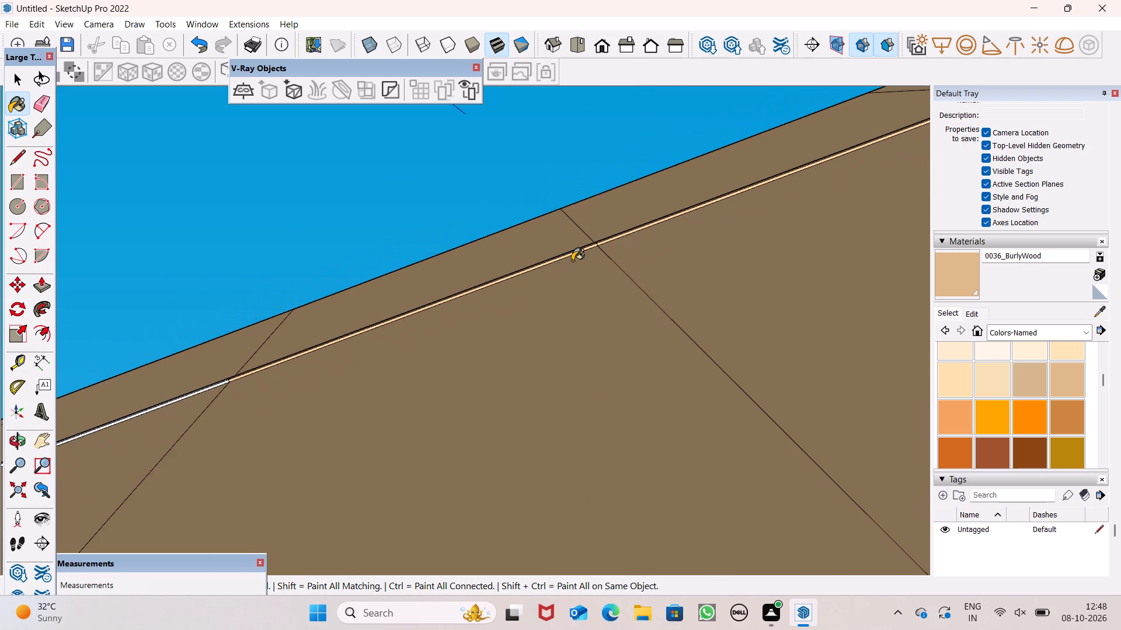
pyautogui.scroll(4, 241, 382)
pyautogui.scroll(3, 170, 383)
pyautogui.scroll(6, 229, 391)
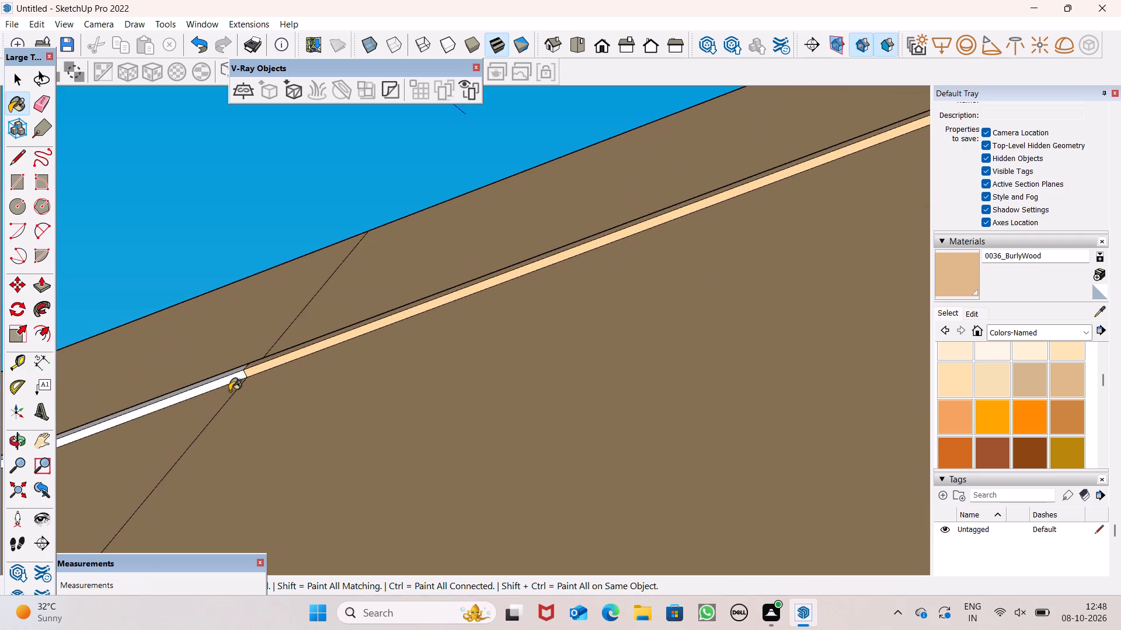
pyautogui.scroll(8, 248, 369)
pyautogui.scroll(-1, 243, 380)
pyautogui.scroll(8, 243, 380)
pyautogui.click(220, 380)
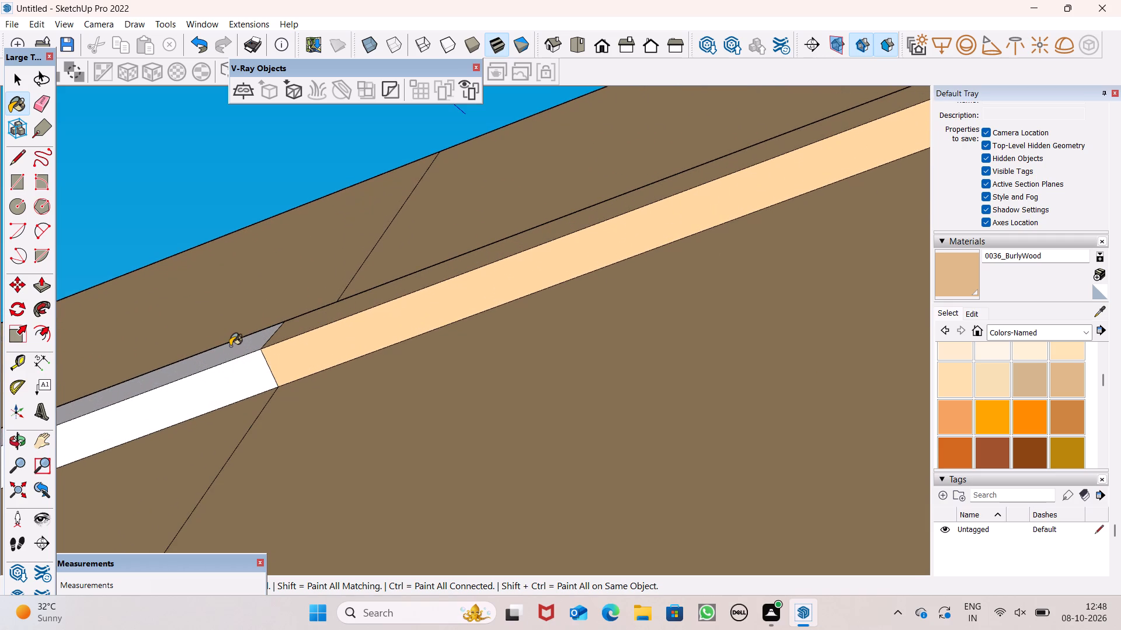
pyautogui.click(231, 345)
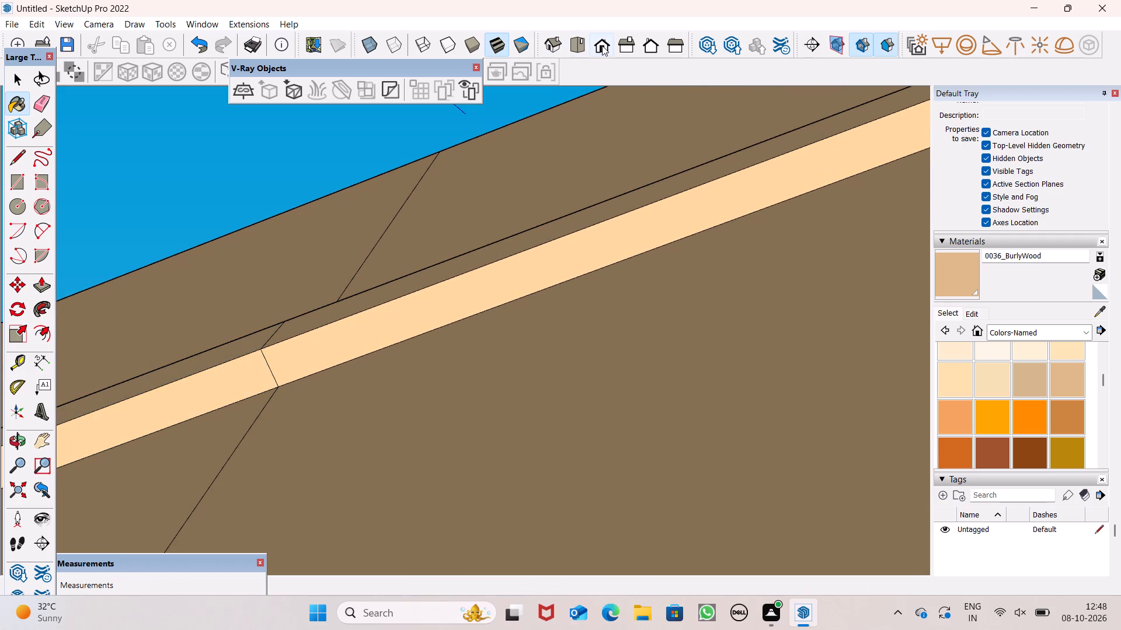
# From the front view, paint the front of the remaining white sink-wall strip section near the corner with 0036_BurlyWood.
pyautogui.click(602, 45)
pyautogui.scroll(-6, 586, 134)
pyautogui.scroll(-1, 497, 324)
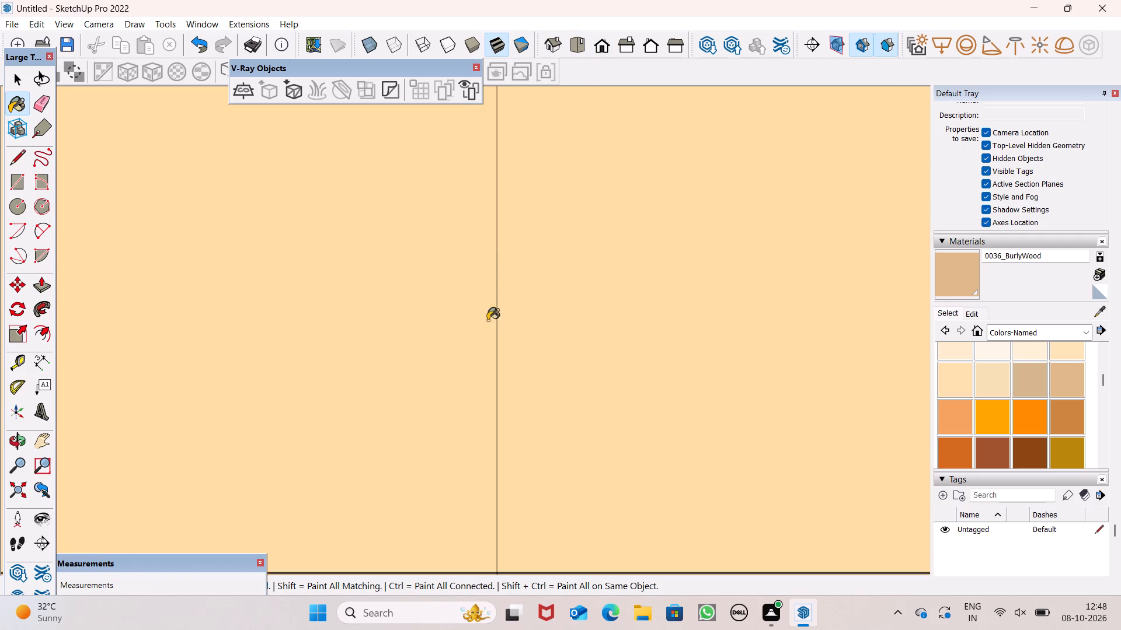
pyautogui.scroll(-18, 488, 320)
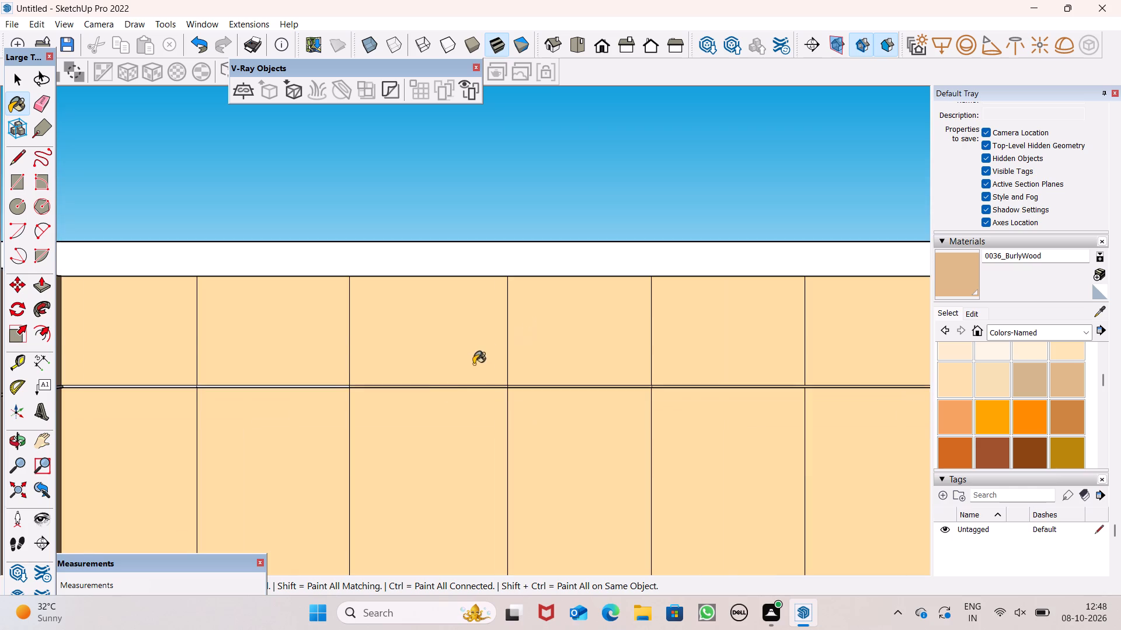
pyautogui.scroll(5, 394, 409)
pyautogui.scroll(5, 160, 299)
pyautogui.scroll(4, 218, 404)
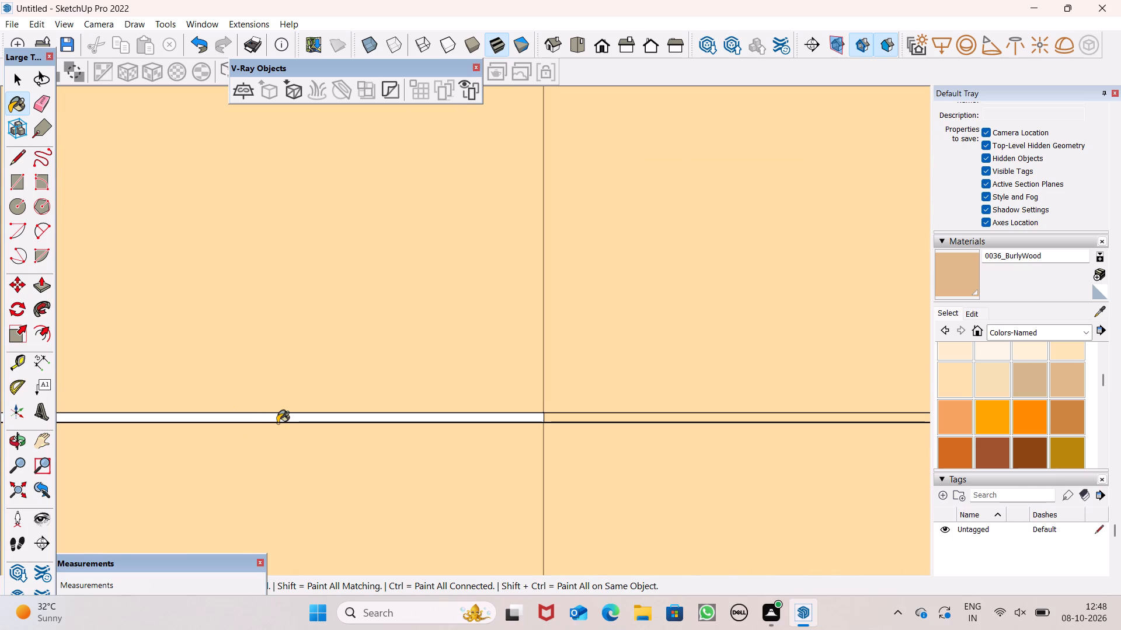
pyautogui.click(278, 418)
# Paint the top faces on both sides of the sink-wall strip seam nearer the corner with 0036_BurlyWood.
pyautogui.scroll(-2, 469, 290)
pyautogui.scroll(1, 563, 315)
pyautogui.moveTo(556, 341); pyautogui.dragTo(611, 548, button='middle')
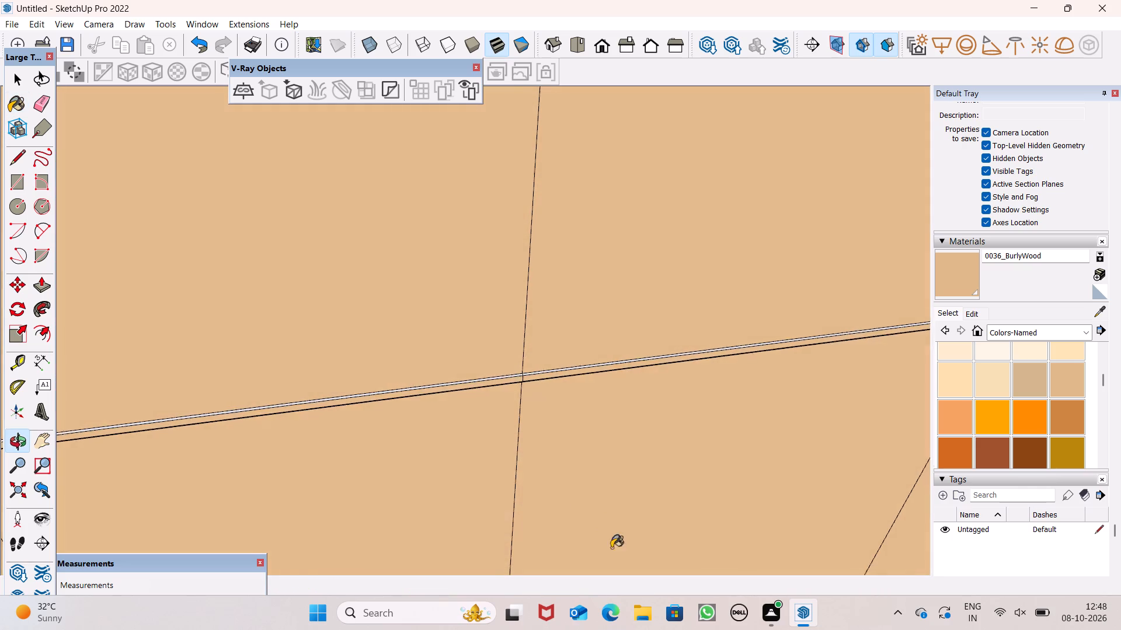
pyautogui.moveTo(611, 548); pyautogui.dragTo(613, 551, button='middle')
pyautogui.scroll(6, 502, 437)
pyautogui.moveTo(579, 333); pyautogui.dragTo(532, 516, button='middle')
pyautogui.scroll(1, 533, 514)
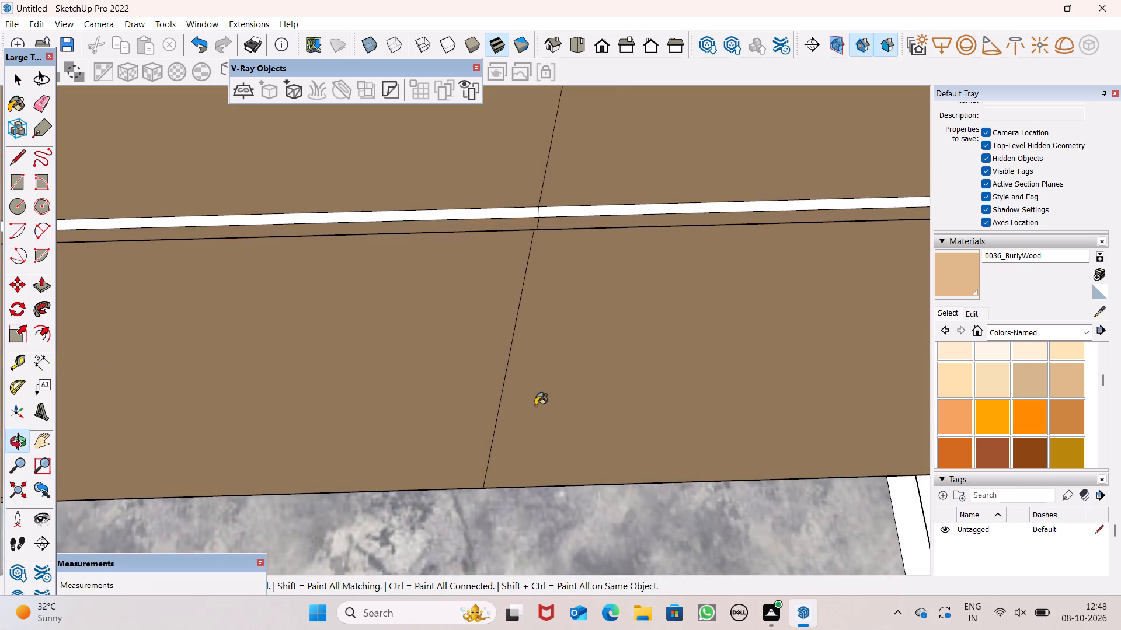
pyautogui.scroll(-1, 545, 302)
pyautogui.scroll(4, 545, 289)
pyautogui.click(539, 194)
pyautogui.click(523, 197)
# Paint the top of the white sink-wall strip section near the sink, between the painted sections, with 0036_BurlyWood.
pyautogui.scroll(-1, 141, 232)
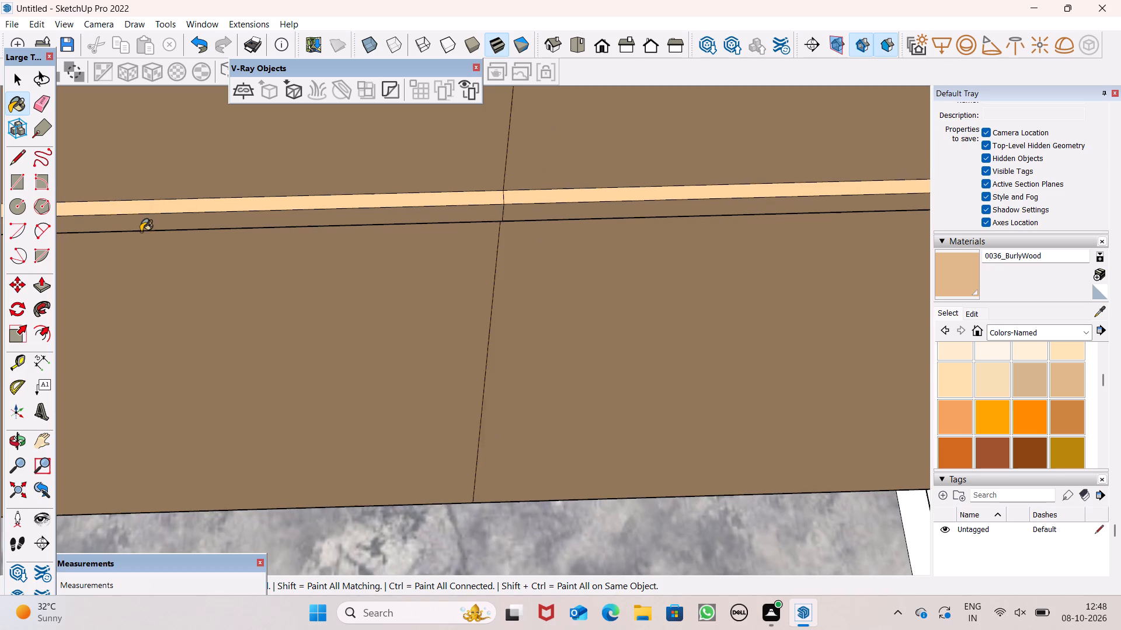
pyautogui.scroll(-1, 141, 232)
pyautogui.scroll(1, 141, 232)
pyautogui.scroll(-1, 141, 232)
pyautogui.scroll(-4, 34, 244)
pyautogui.scroll(-7, 112, 246)
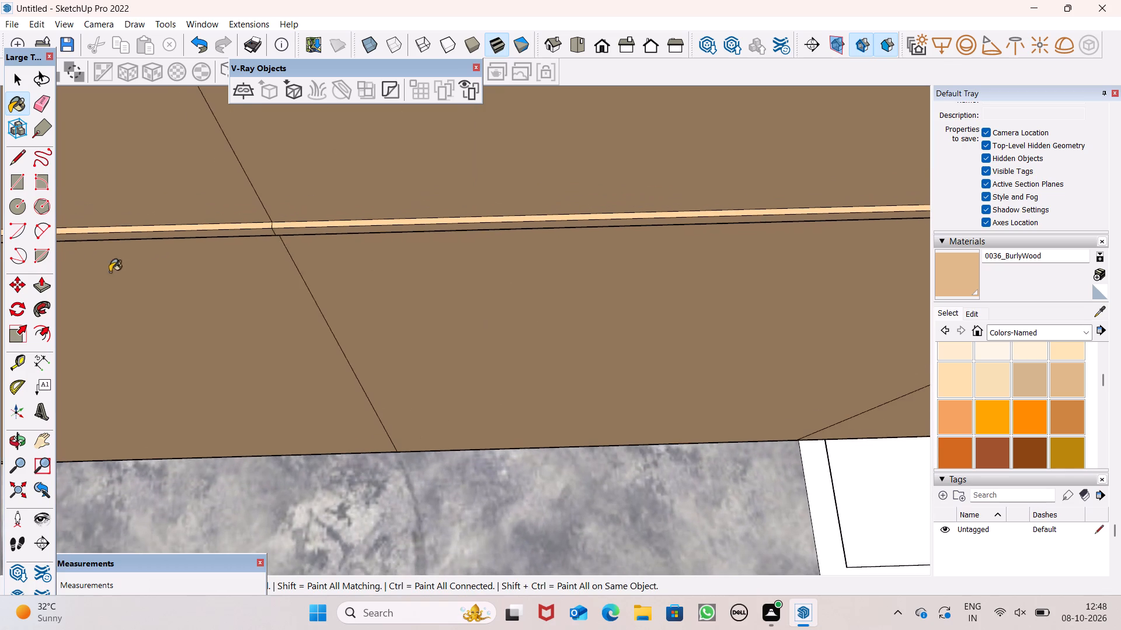
pyautogui.scroll(-3, 110, 274)
pyautogui.scroll(-8, 296, 175)
pyautogui.scroll(-1, 412, 318)
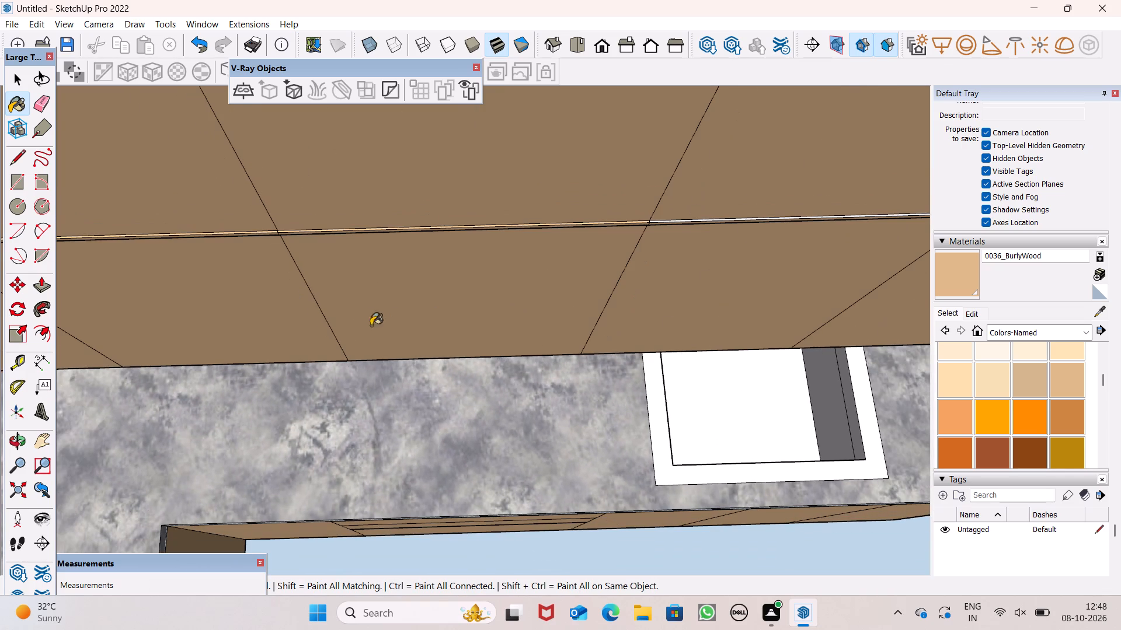
pyautogui.scroll(-10, 520, 222)
pyautogui.scroll(4, 853, 279)
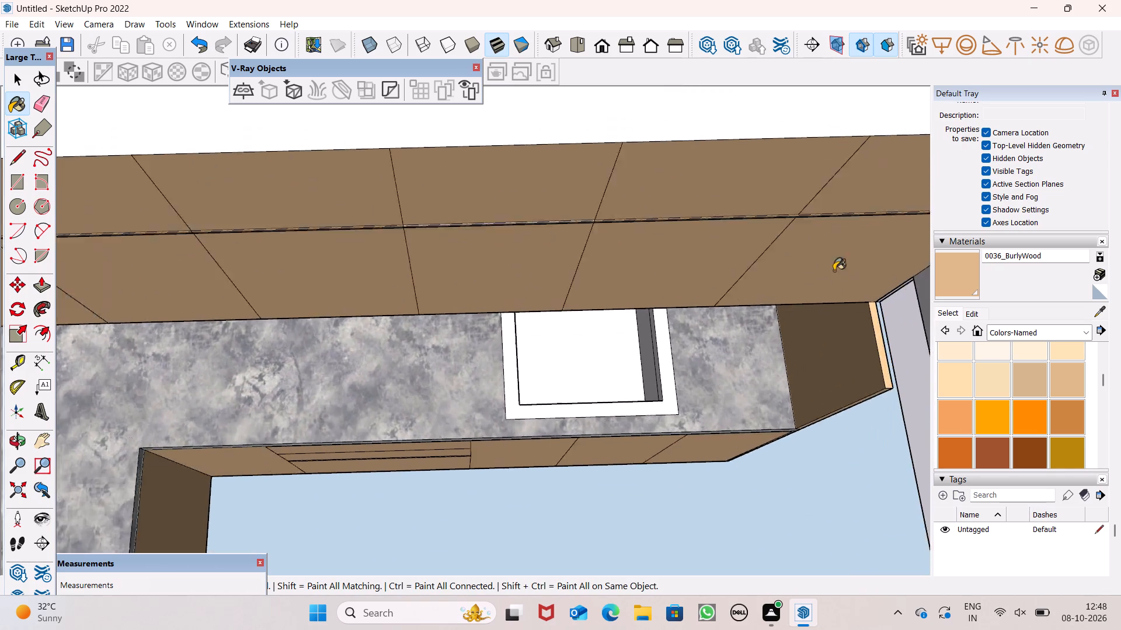
pyautogui.scroll(2, 834, 271)
pyautogui.scroll(7, 575, 196)
pyautogui.scroll(10, 413, 214)
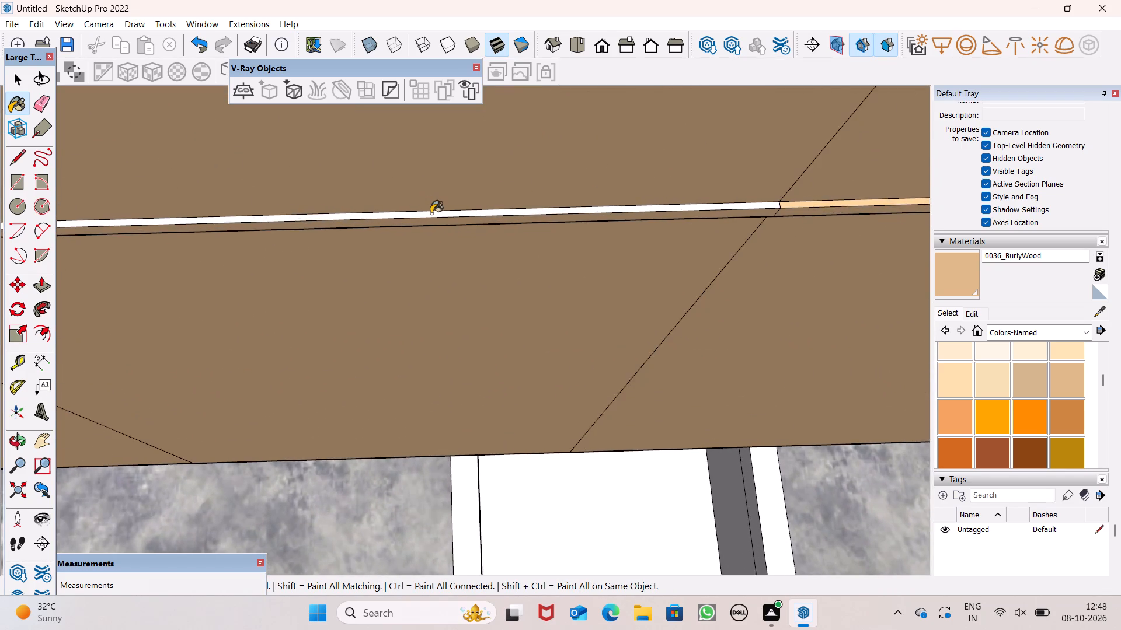
pyautogui.scroll(7, 432, 213)
pyautogui.click(430, 221)
pyautogui.scroll(-7, 468, 206)
pyautogui.scroll(-4, 514, 189)
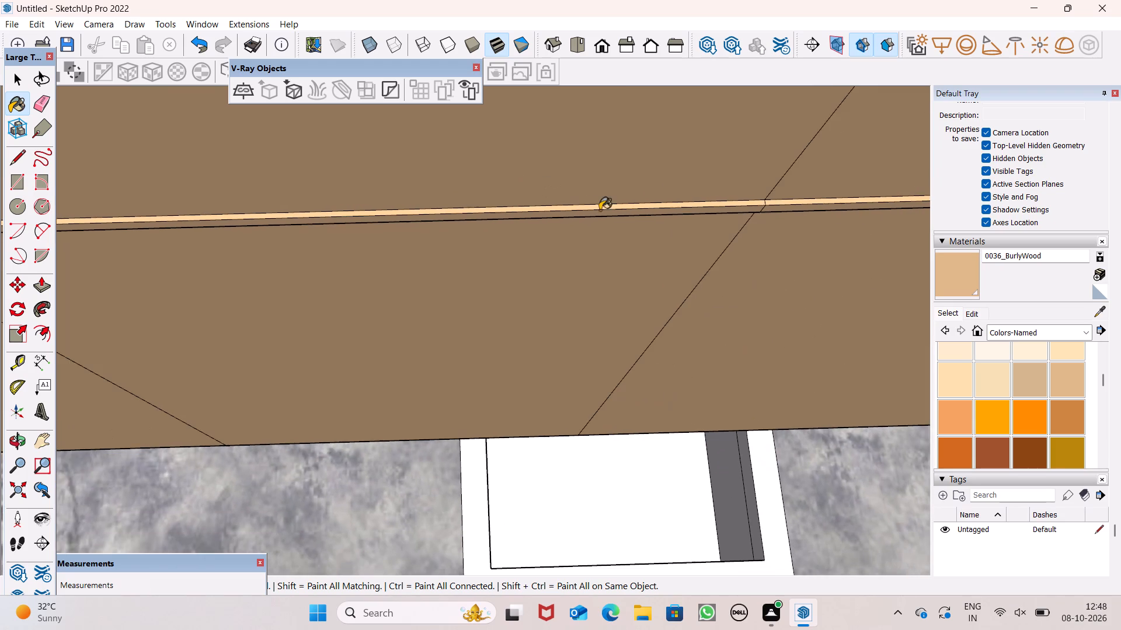
pyautogui.scroll(-19, 666, 226)
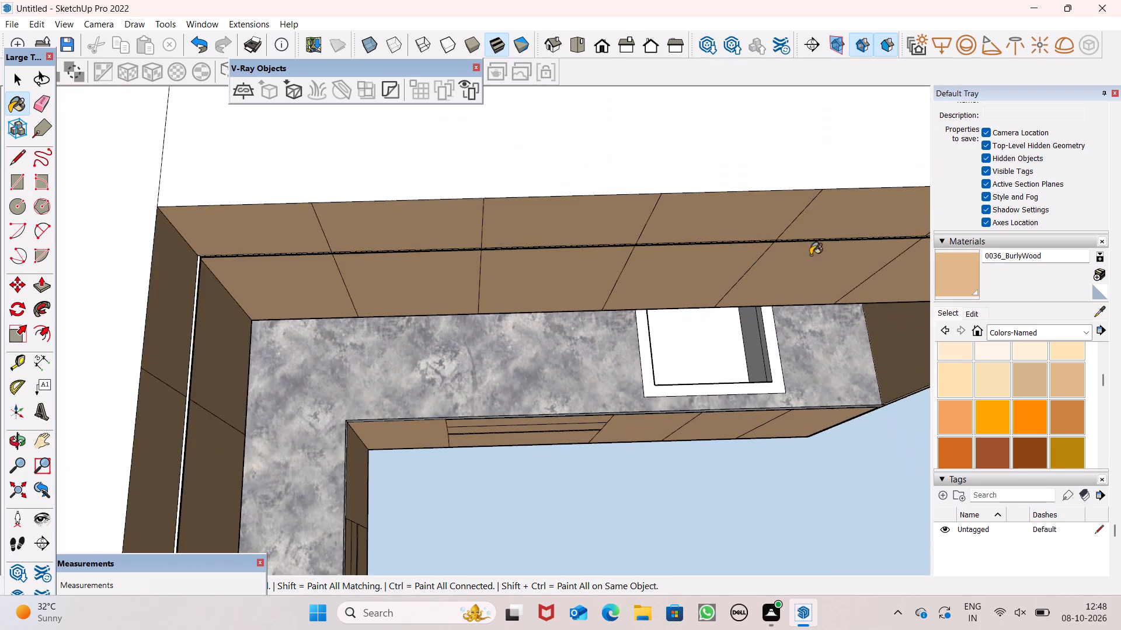
# Paint the top and front of the remaining white wall-cabinet strip section at the corner, on the sink-wall side, with 0036_BurlyWood.
pyautogui.scroll(-3, 810, 255)
pyautogui.scroll(3, 525, 283)
pyautogui.scroll(-1, 491, 317)
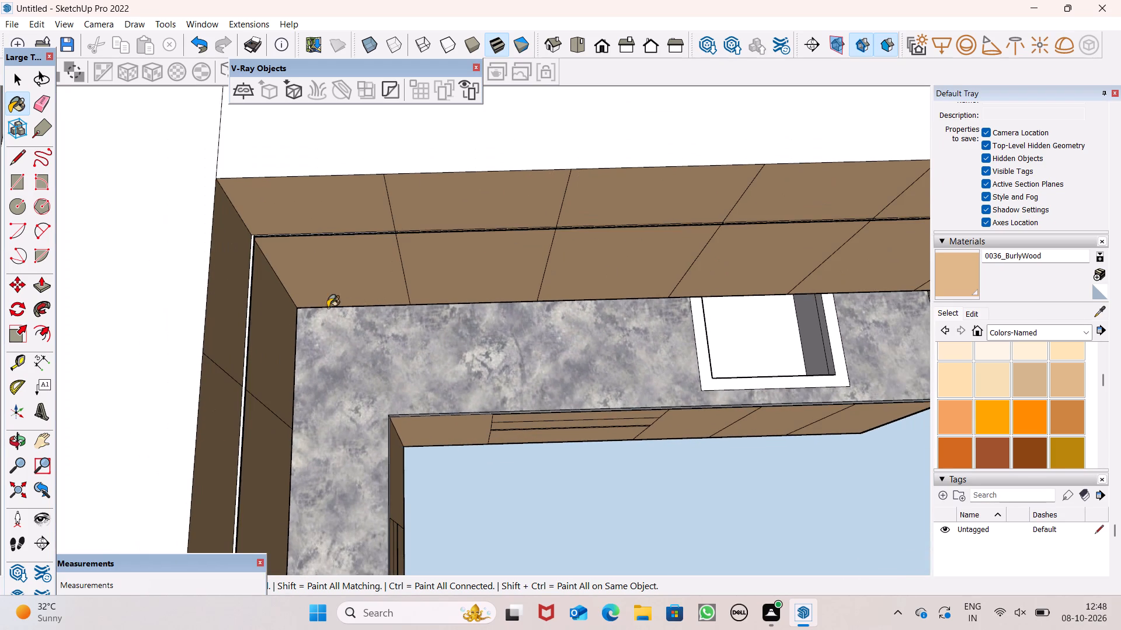
pyautogui.scroll(5, 311, 309)
pyautogui.moveTo(363, 267); pyautogui.dragTo(288, 290, button='middle')
pyautogui.scroll(6, 257, 186)
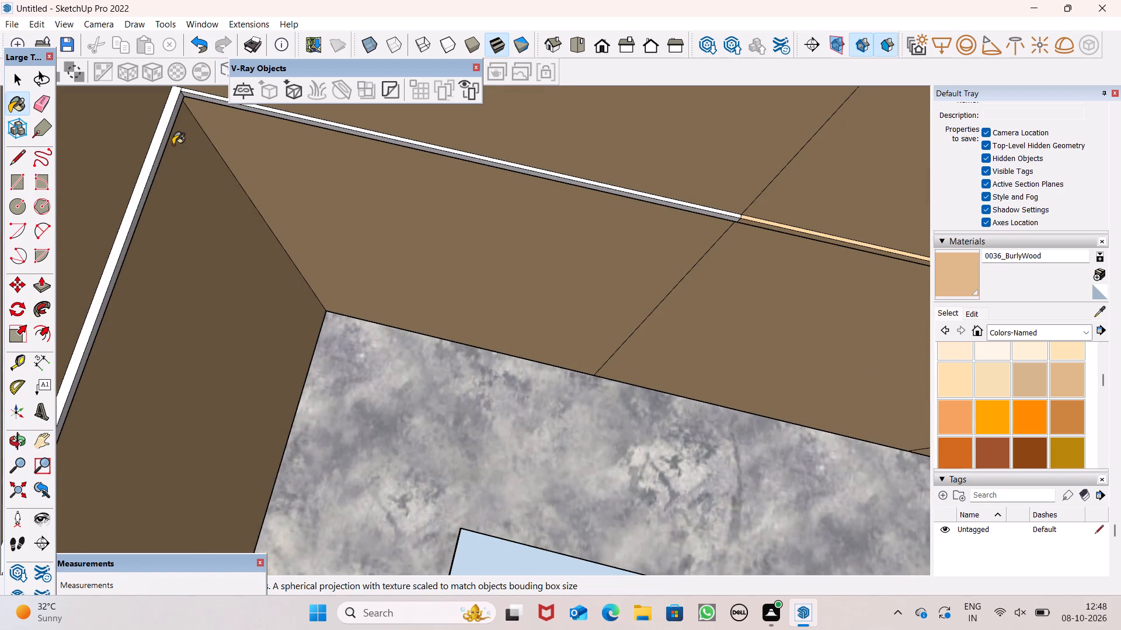
pyautogui.click(168, 135)
pyautogui.click(167, 125)
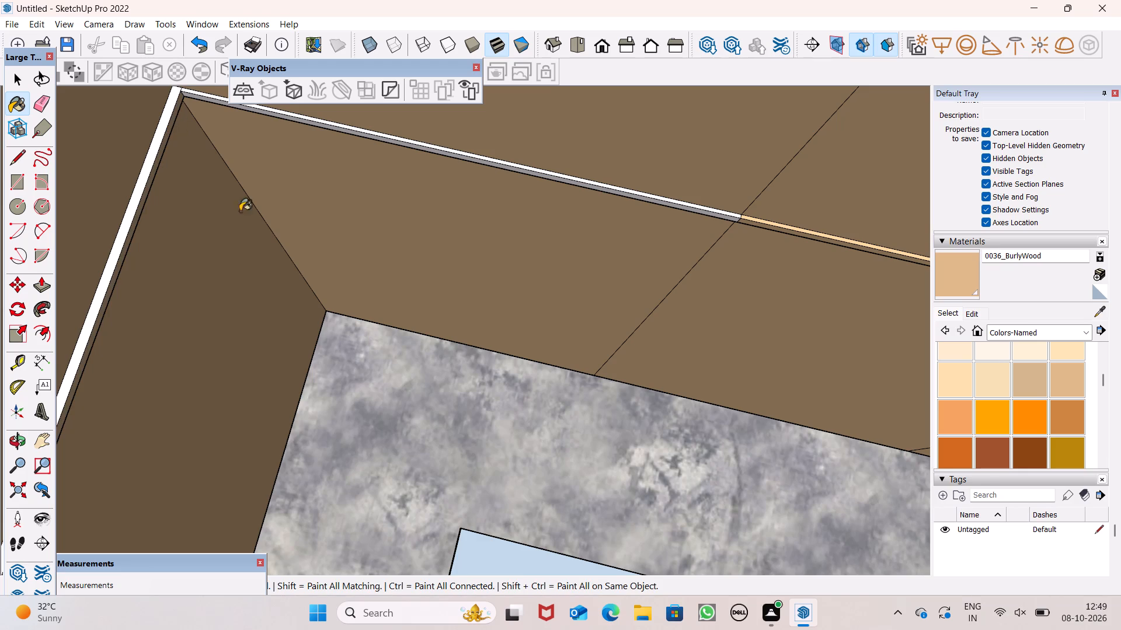
pyautogui.scroll(-6, 249, 274)
pyautogui.scroll(4, 380, 201)
pyautogui.scroll(10, 534, 265)
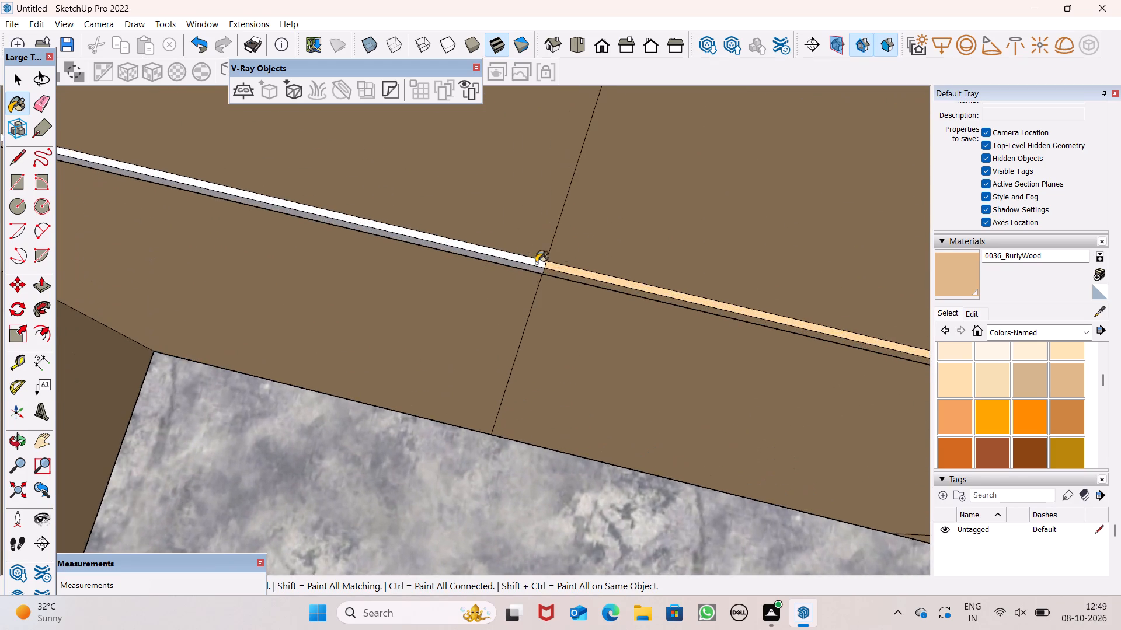
pyautogui.scroll(12, 566, 260)
pyautogui.click(532, 251)
pyautogui.click(527, 270)
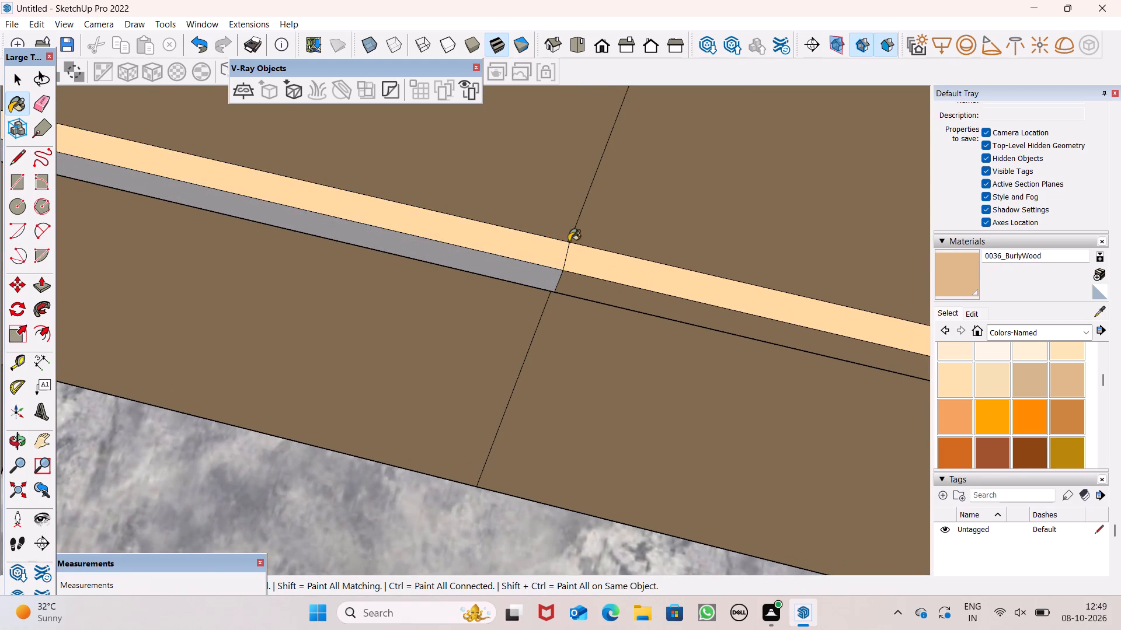
# Examine the wall-cabinet strips on both walls and the whole kitchen from below, from the front and from above for unpainted faces.
pyautogui.scroll(-16, 686, 207)
pyautogui.scroll(-1, 739, 244)
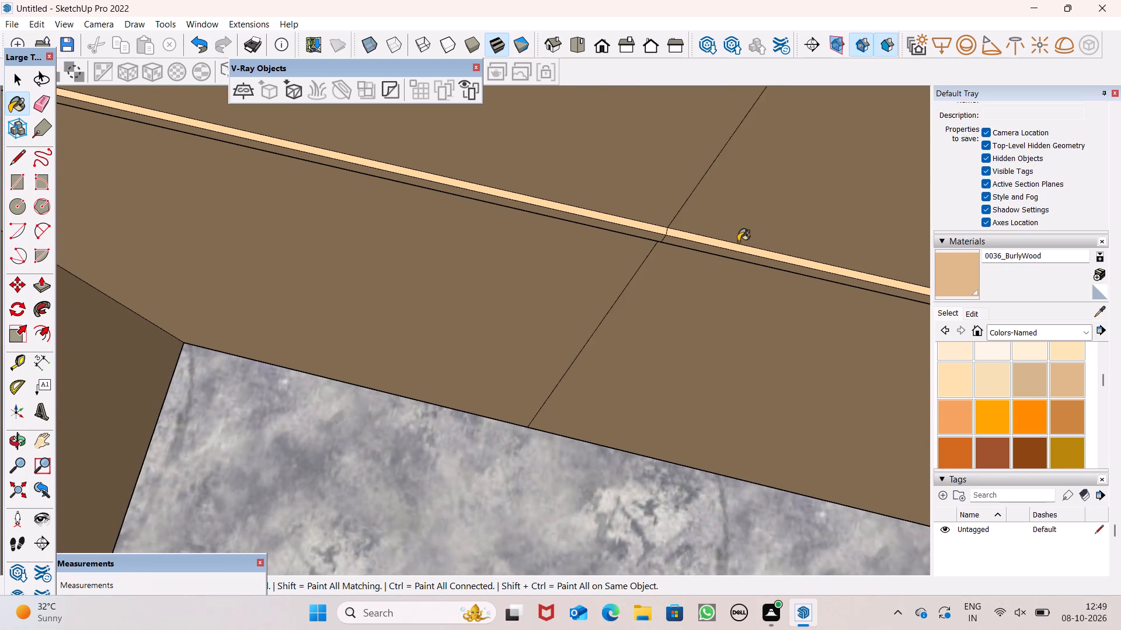
pyautogui.scroll(-12, 738, 242)
pyautogui.moveTo(445, 272); pyautogui.dragTo(394, 134, button='middle')
pyautogui.scroll(1, 407, 163)
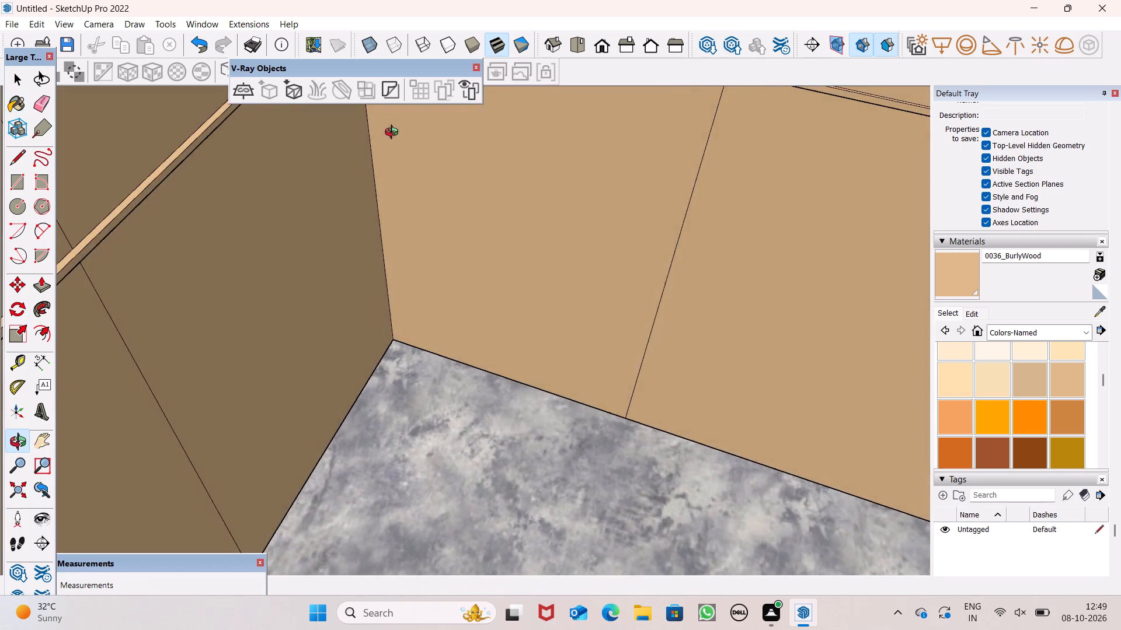
pyautogui.moveTo(394, 134); pyautogui.dragTo(341, 24, button='middle')
pyautogui.scroll(-1, 456, 188)
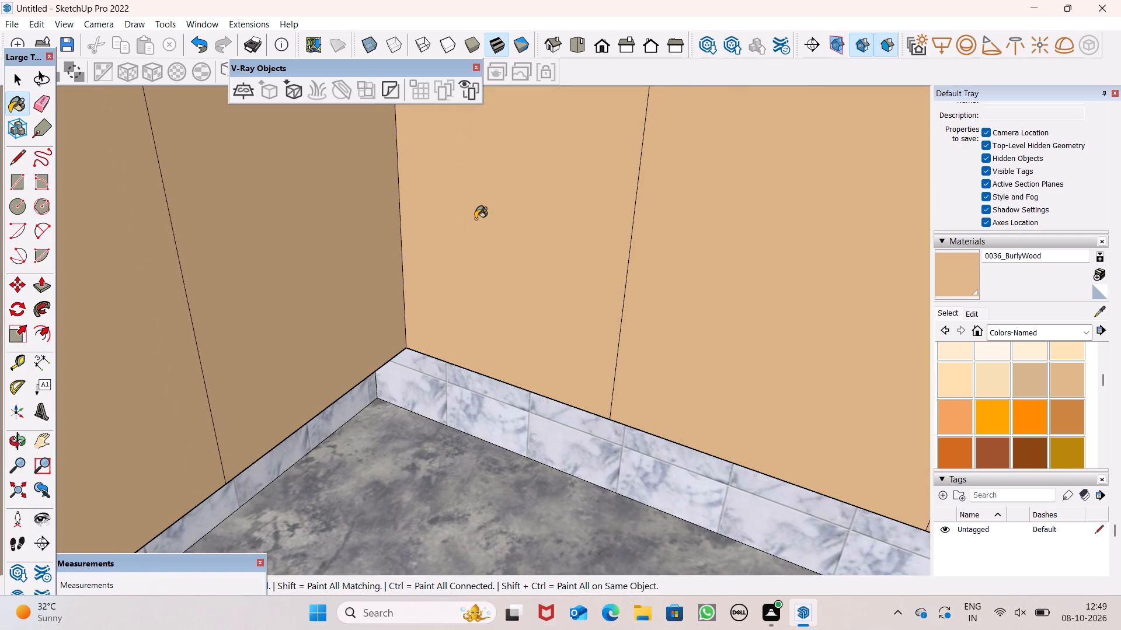
pyautogui.moveTo(473, 196); pyautogui.dragTo(438, 127, button='middle')
pyautogui.scroll(-8, 466, 183)
pyautogui.scroll(-3, 513, 310)
pyautogui.moveTo(448, 262); pyautogui.dragTo(423, 159, button='middle')
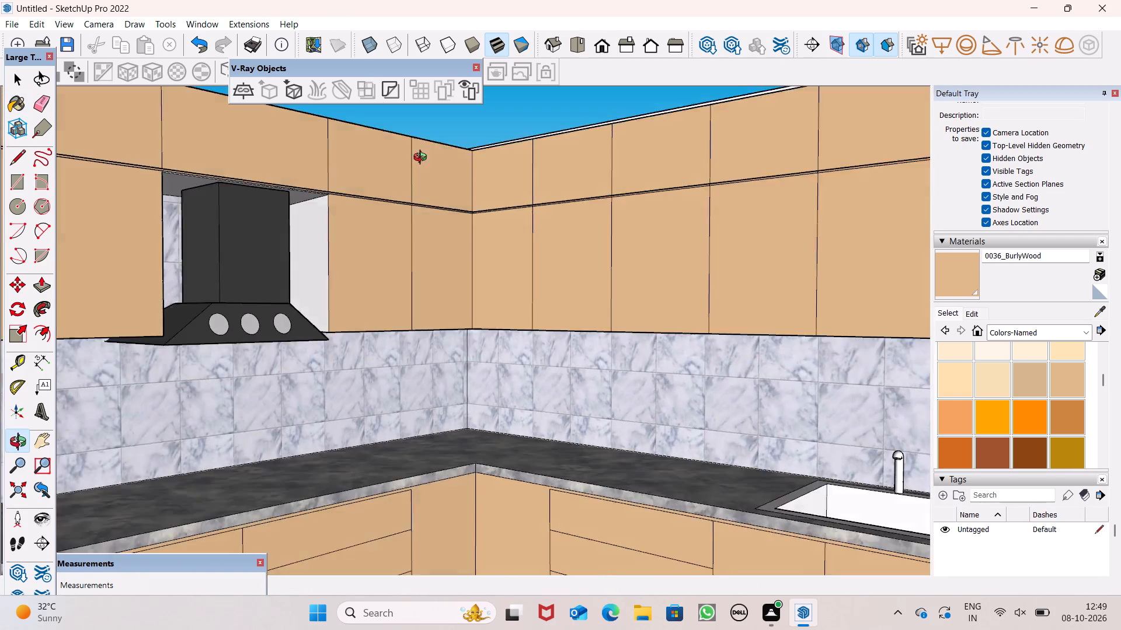
pyautogui.moveTo(423, 159); pyautogui.dragTo(384, 0, button='middle')
pyautogui.scroll(1, 394, 19)
pyautogui.scroll(-2, 427, 151)
pyautogui.moveTo(492, 213); pyautogui.dragTo(649, 379, button='middle')
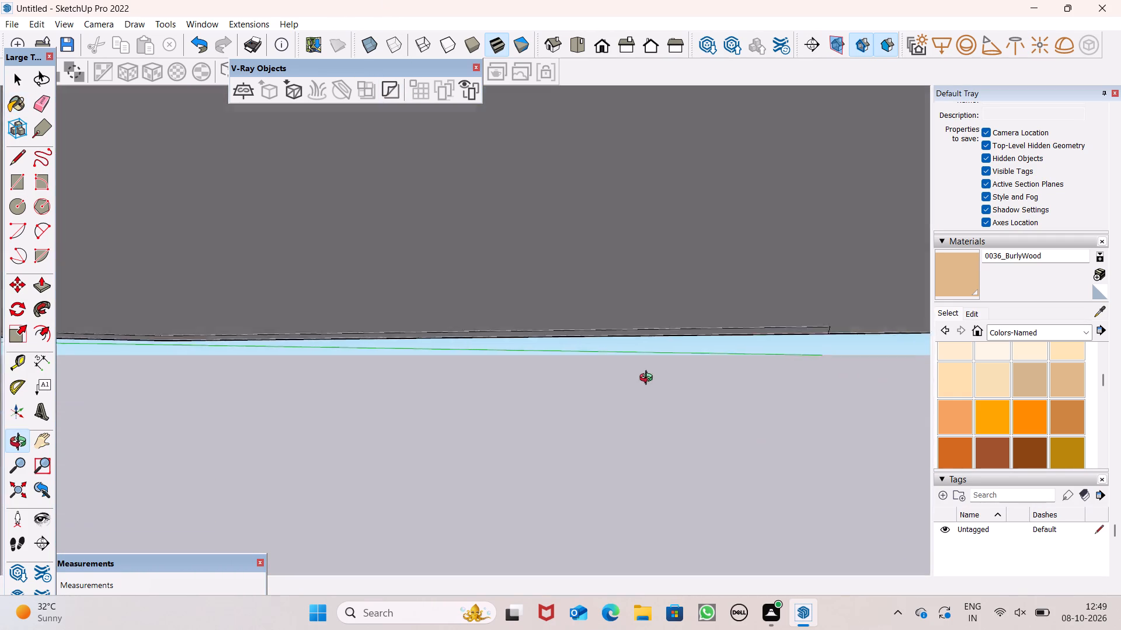
pyautogui.moveTo(649, 379); pyautogui.dragTo(725, 400, button='middle')
pyautogui.click(597, 50)
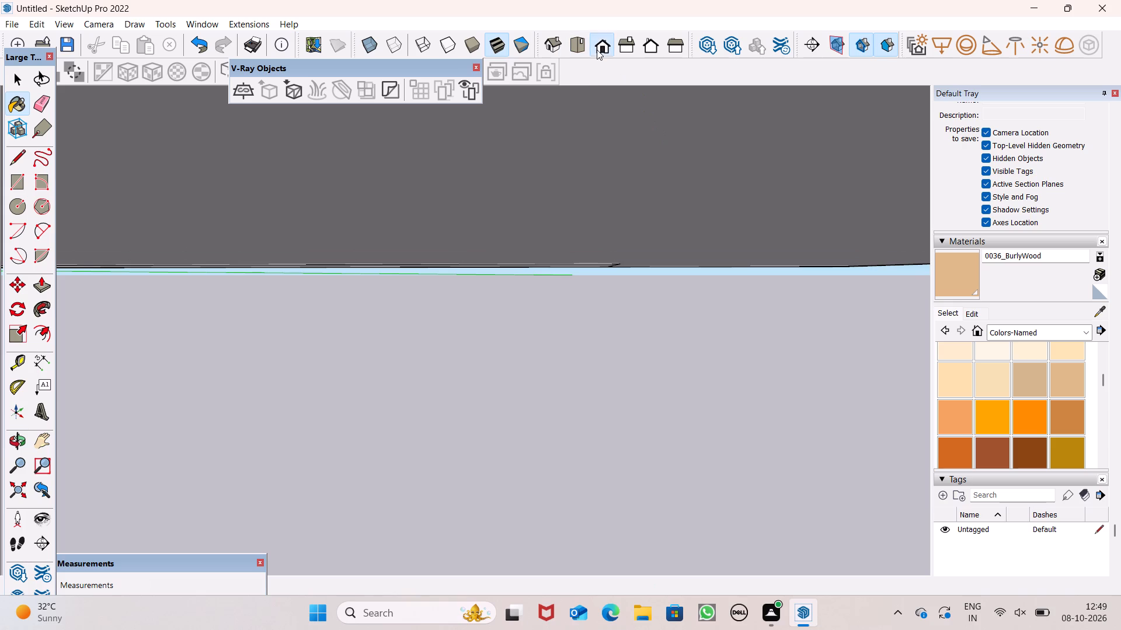
pyautogui.scroll(-9, 642, 245)
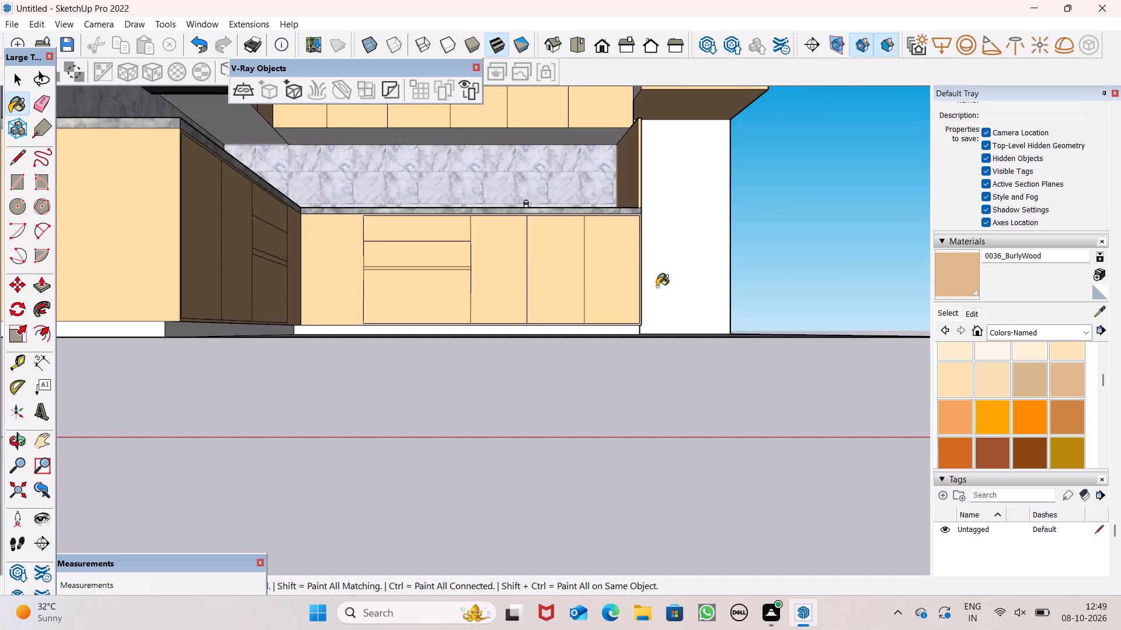
pyautogui.scroll(-4, 657, 286)
pyautogui.moveTo(646, 288); pyautogui.dragTo(433, 623, button='middle')
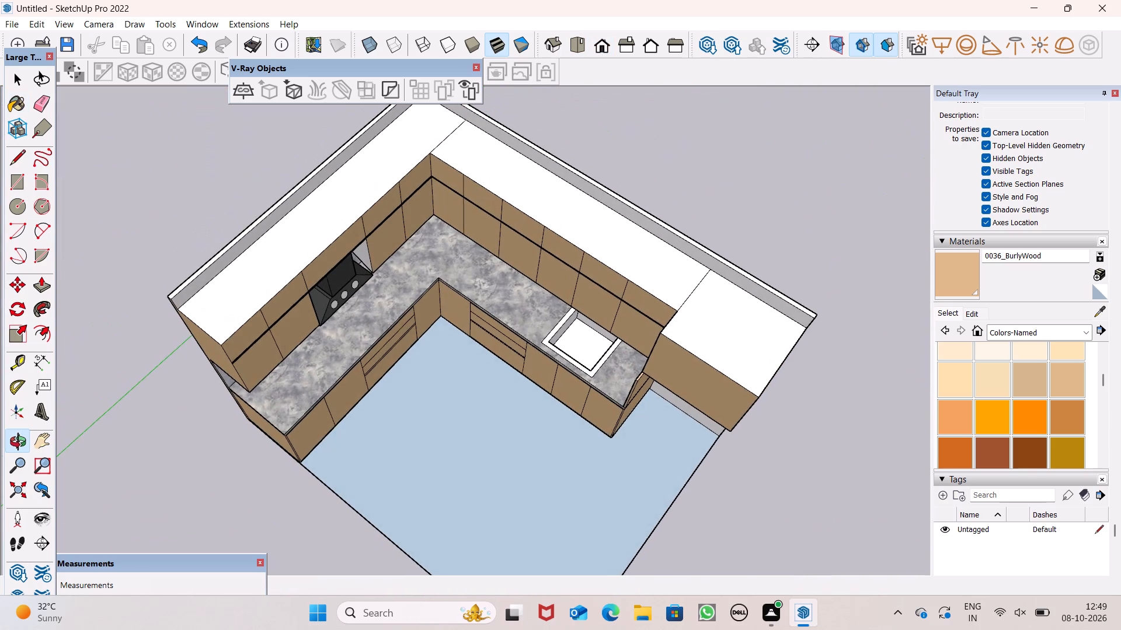
pyautogui.scroll(5, 346, 506)
pyautogui.scroll(1, 286, 273)
pyautogui.scroll(1, 206, 220)
pyautogui.scroll(-1, 206, 220)
pyautogui.scroll(6, 206, 220)
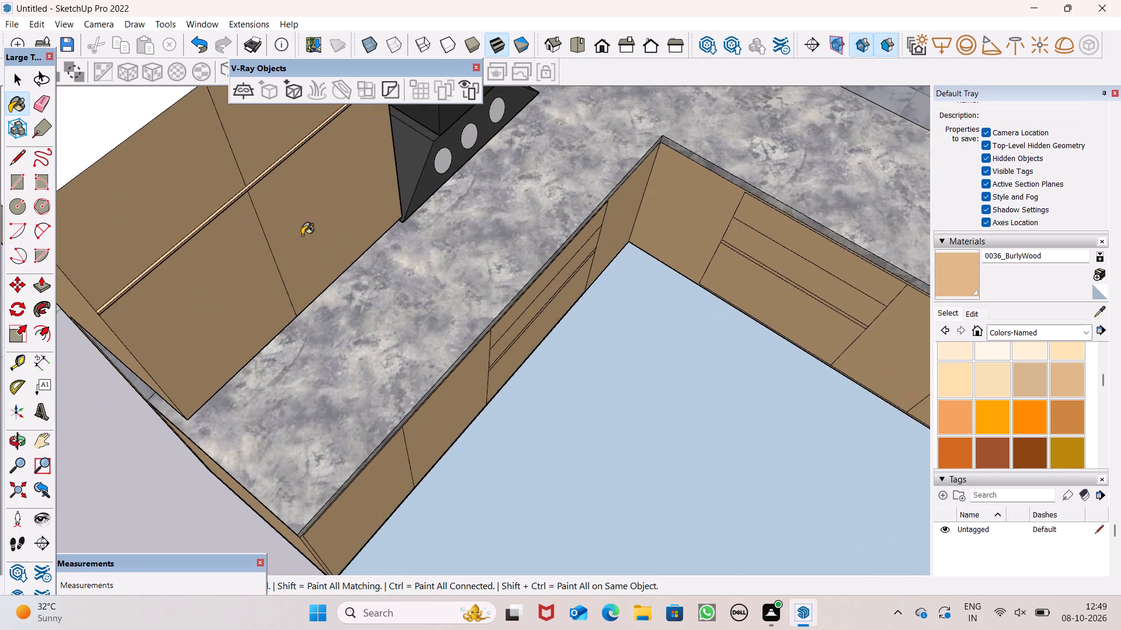
pyautogui.moveTo(332, 239); pyautogui.dragTo(286, 80, button='middle')
pyautogui.scroll(1, 321, 199)
pyautogui.scroll(-12, 352, 373)
pyautogui.moveTo(453, 346); pyautogui.dragTo(446, 284, button='middle')
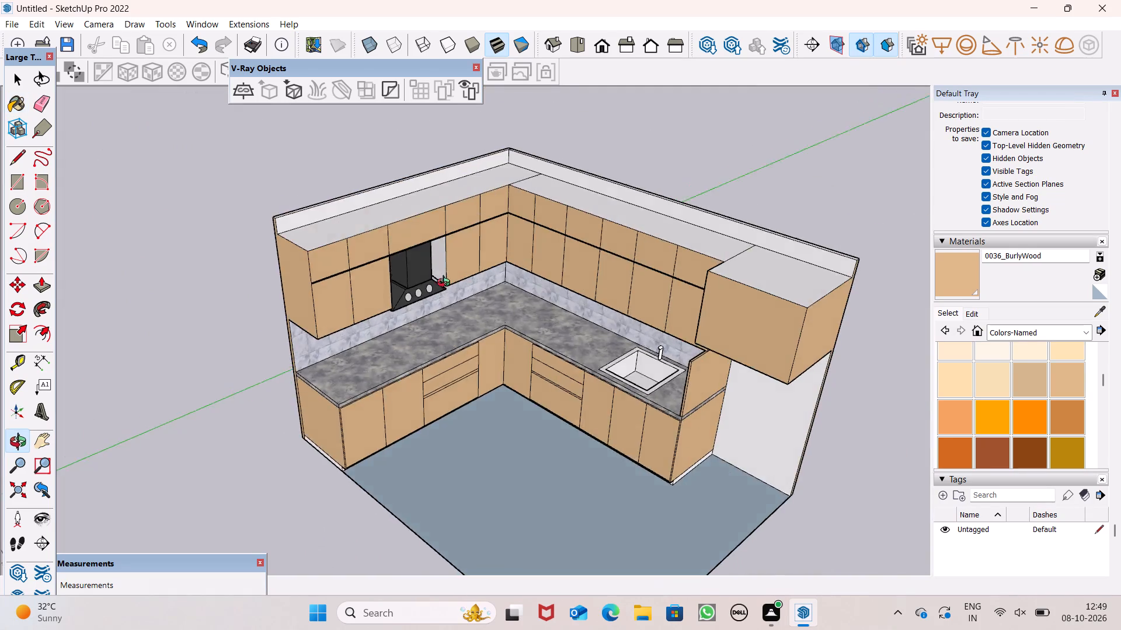
# From below, paint the white underside of the hood-wall strip between the hood and the corner with 0036_BurlyWood.
pyautogui.moveTo(446, 284); pyautogui.dragTo(332, 36, button='middle')
pyautogui.scroll(7, 476, 179)
pyautogui.scroll(4, 486, 271)
pyautogui.scroll(-1, 469, 289)
pyautogui.scroll(1, 465, 294)
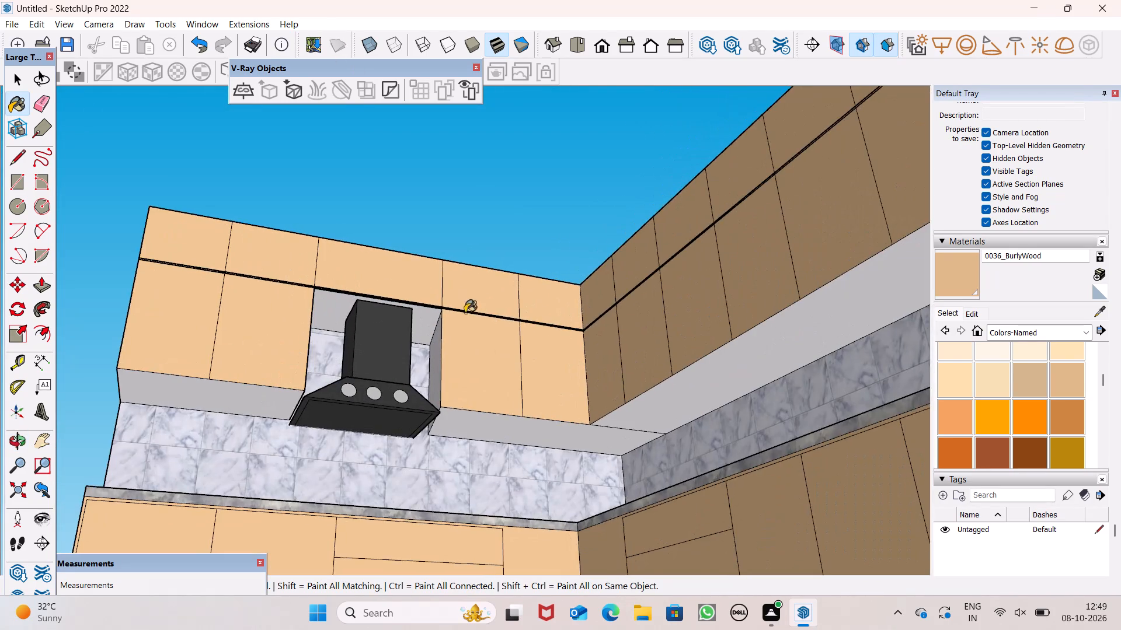
pyautogui.scroll(2, 468, 322)
pyautogui.scroll(-1, 469, 321)
pyautogui.scroll(9, 470, 320)
pyautogui.moveTo(484, 320); pyautogui.dragTo(480, 226, button='middle')
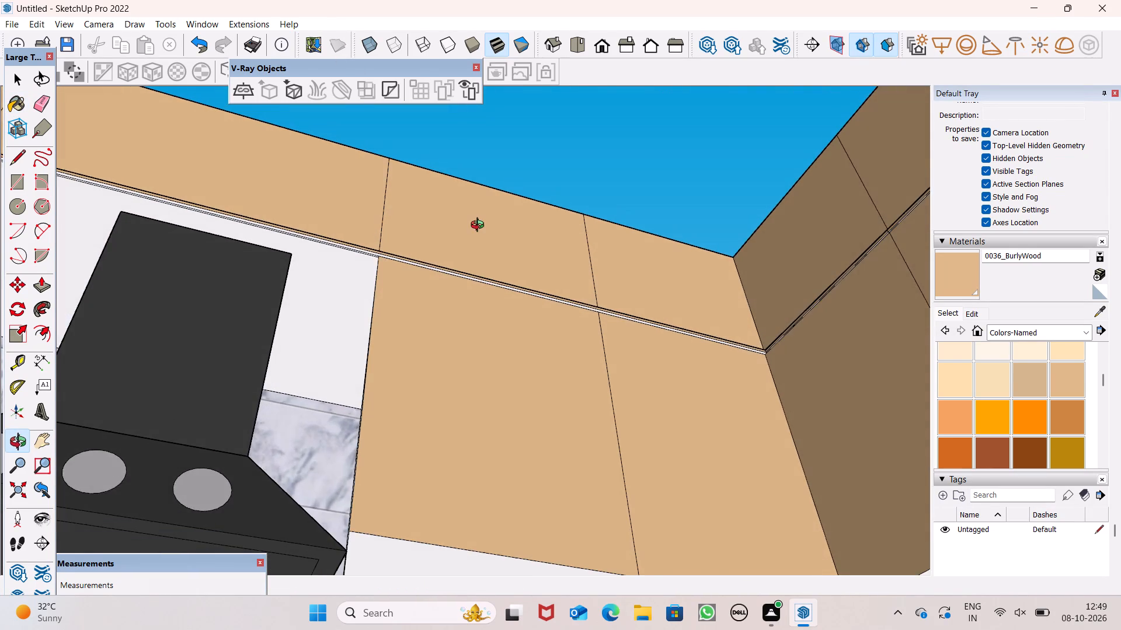
pyautogui.moveTo(480, 226); pyautogui.dragTo(476, 208, button='middle')
pyautogui.scroll(1, 476, 208)
pyautogui.scroll(8, 719, 353)
pyautogui.scroll(2, 614, 324)
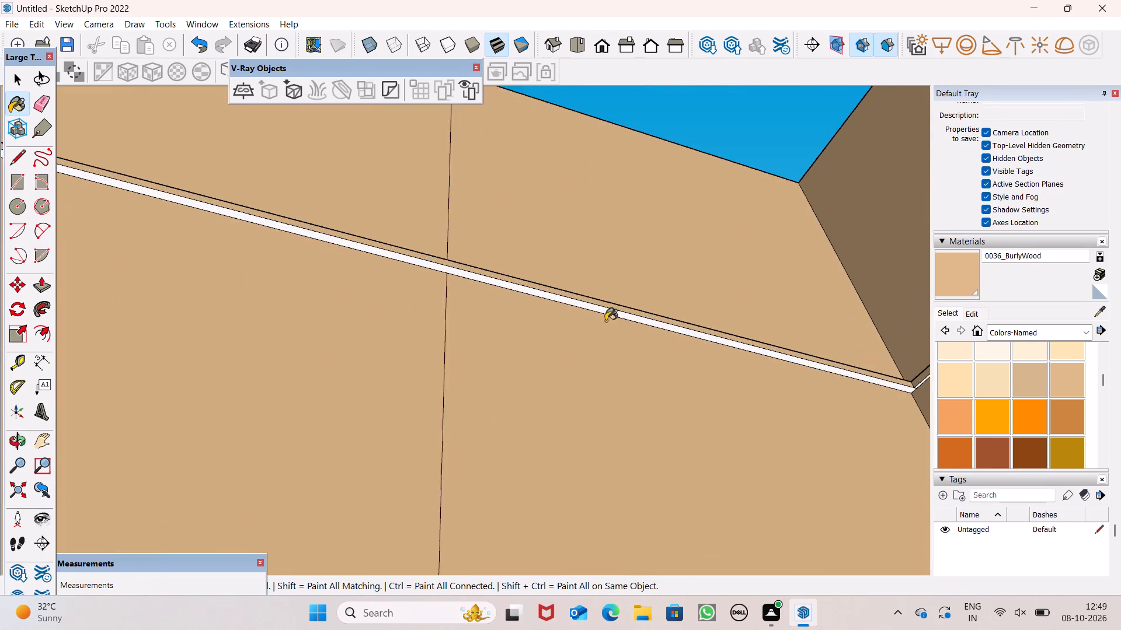
pyautogui.scroll(3, 605, 321)
pyautogui.scroll(5, 447, 267)
pyautogui.click(433, 255)
pyautogui.scroll(-3, 598, 232)
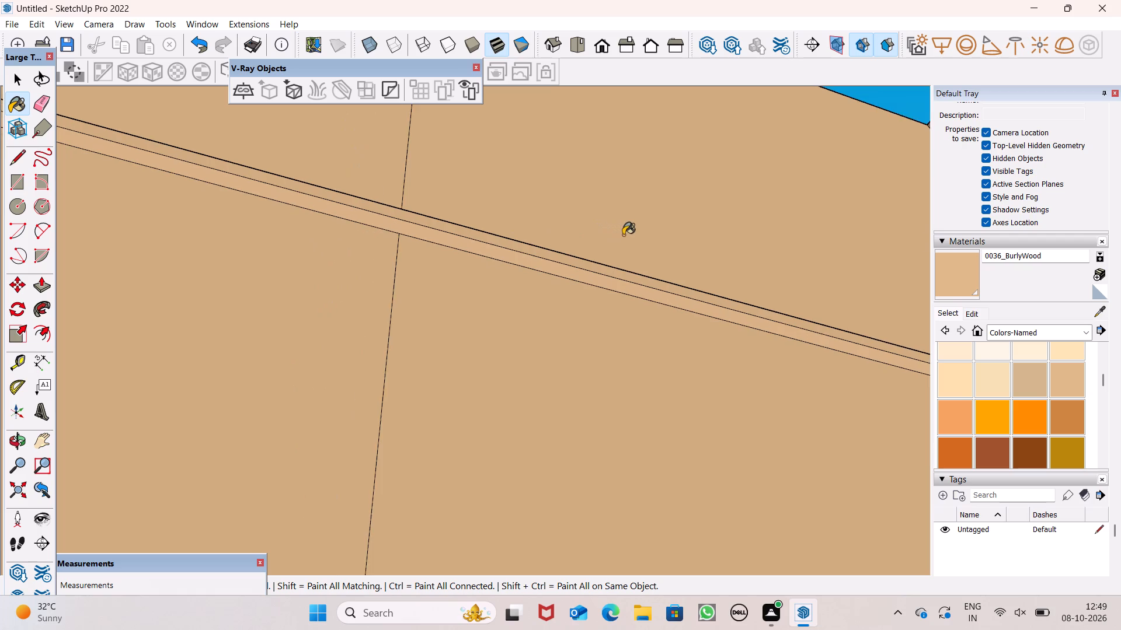
# Paint the white undersides of the two sink-wall strip sections meeting at the seam nearest the corner with 0036_BurlyWood.
pyautogui.scroll(-11, 626, 234)
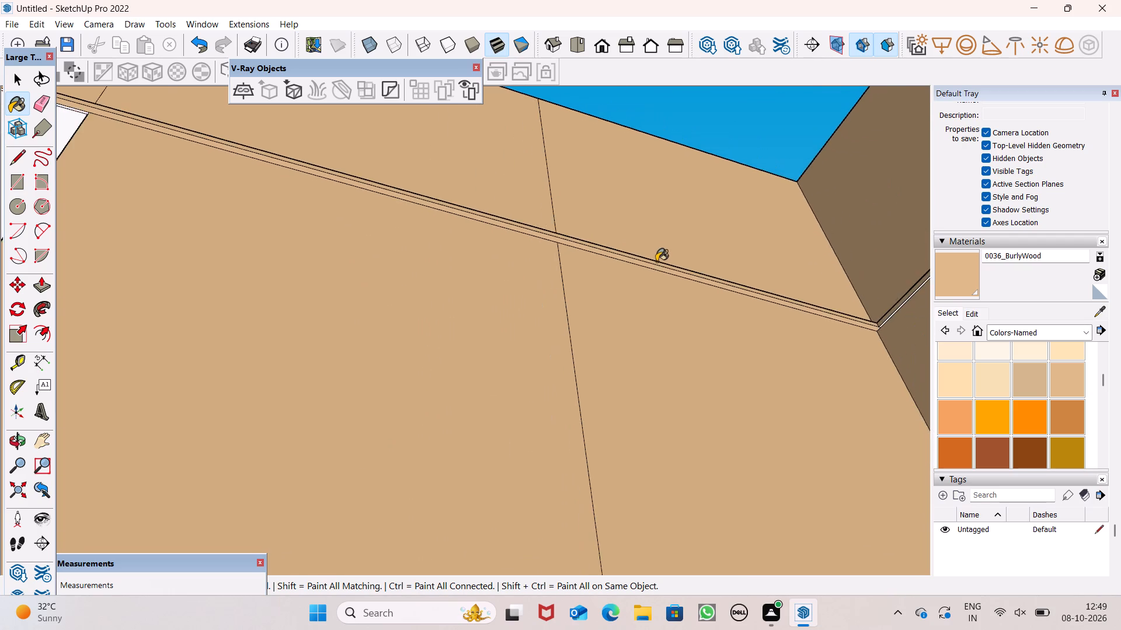
pyautogui.scroll(-4, 656, 261)
pyautogui.scroll(-4, 463, 220)
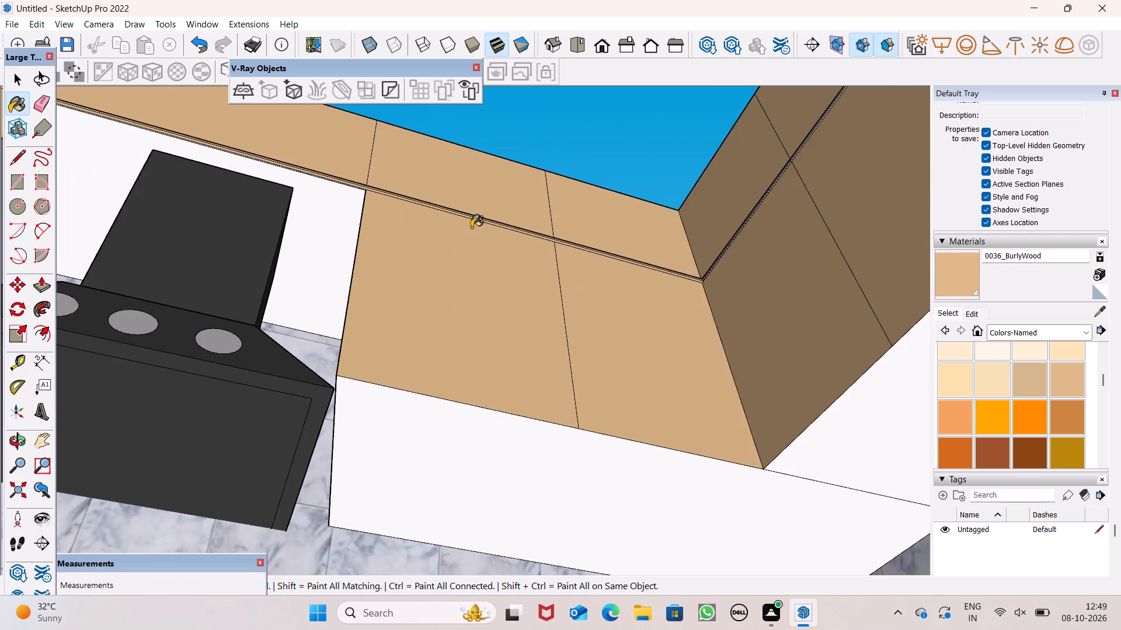
pyautogui.scroll(-3, 471, 228)
pyautogui.scroll(5, 684, 239)
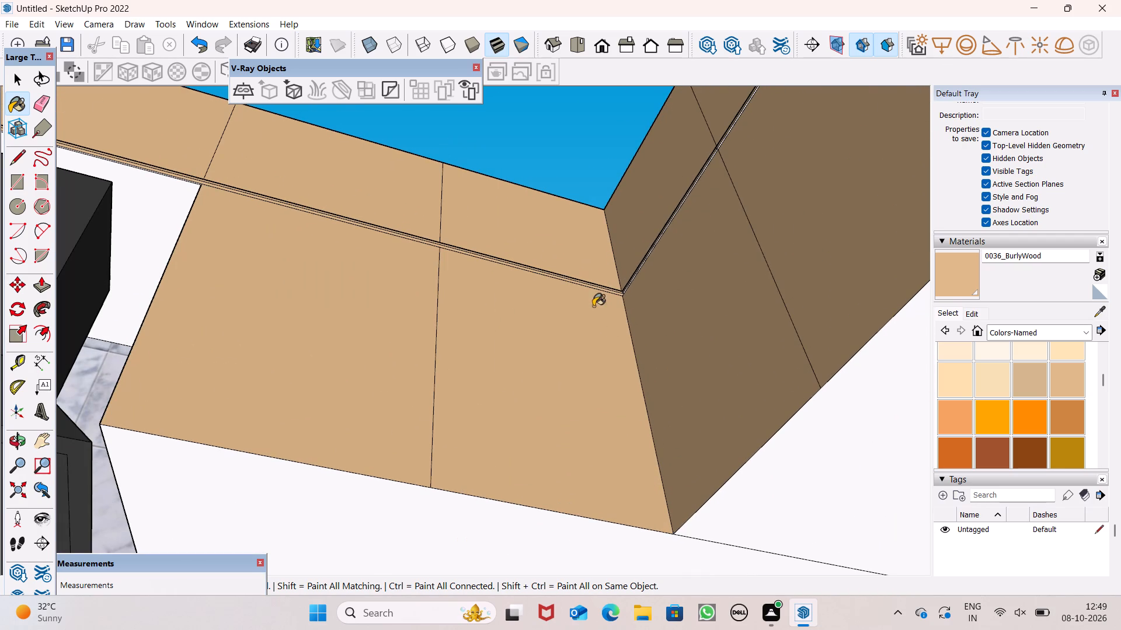
pyautogui.scroll(-1, 437, 296)
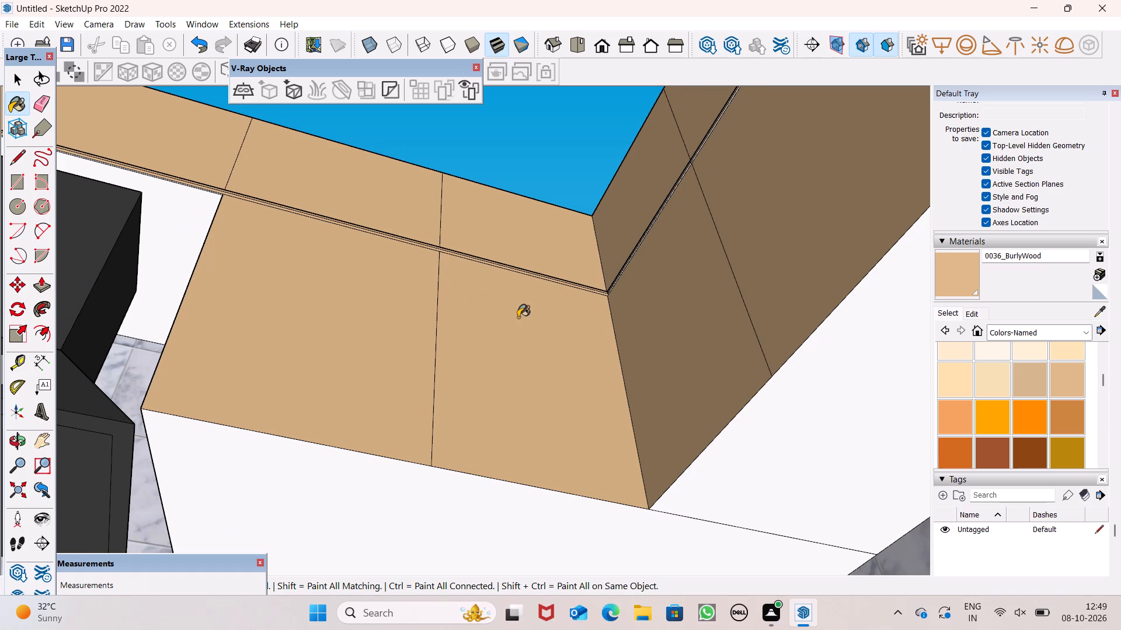
pyautogui.scroll(2, 723, 150)
pyautogui.scroll(-1, 725, 149)
pyautogui.scroll(4, 725, 149)
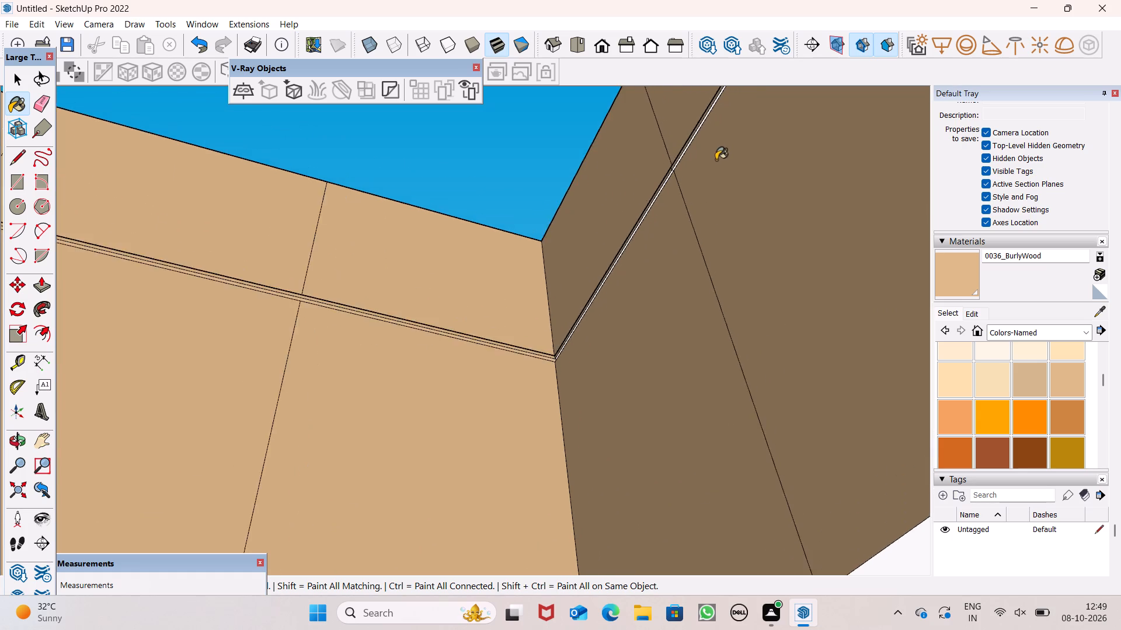
pyautogui.scroll(2, 716, 160)
pyautogui.scroll(4, 665, 173)
pyautogui.scroll(12, 744, 188)
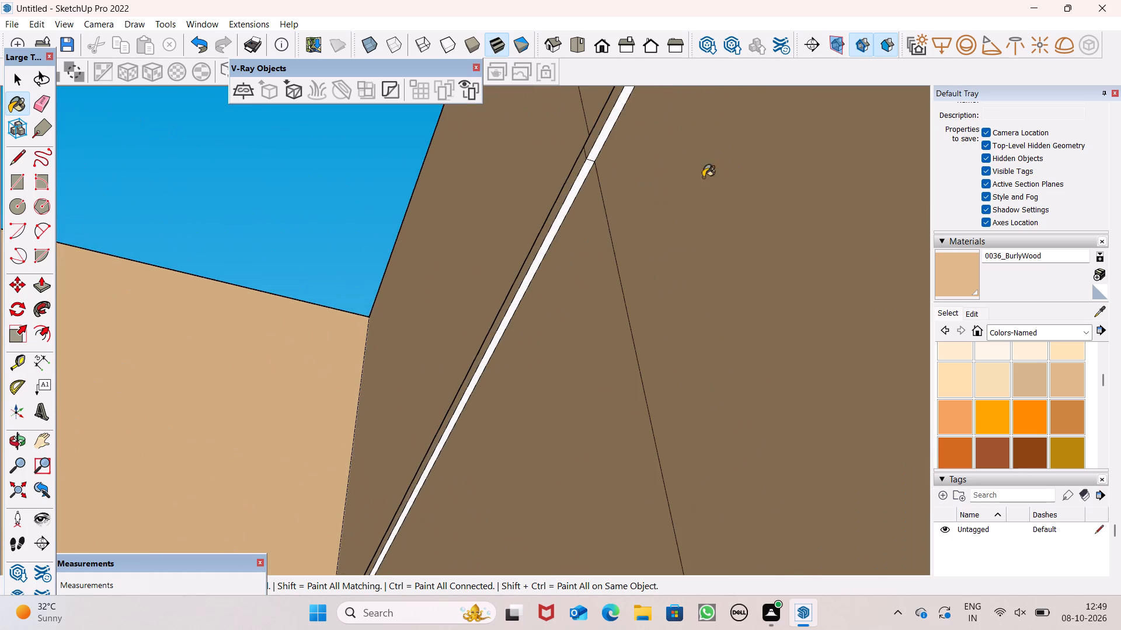
pyautogui.scroll(2, 647, 164)
pyautogui.scroll(-1, 647, 163)
pyautogui.scroll(3, 647, 163)
pyautogui.click(577, 146)
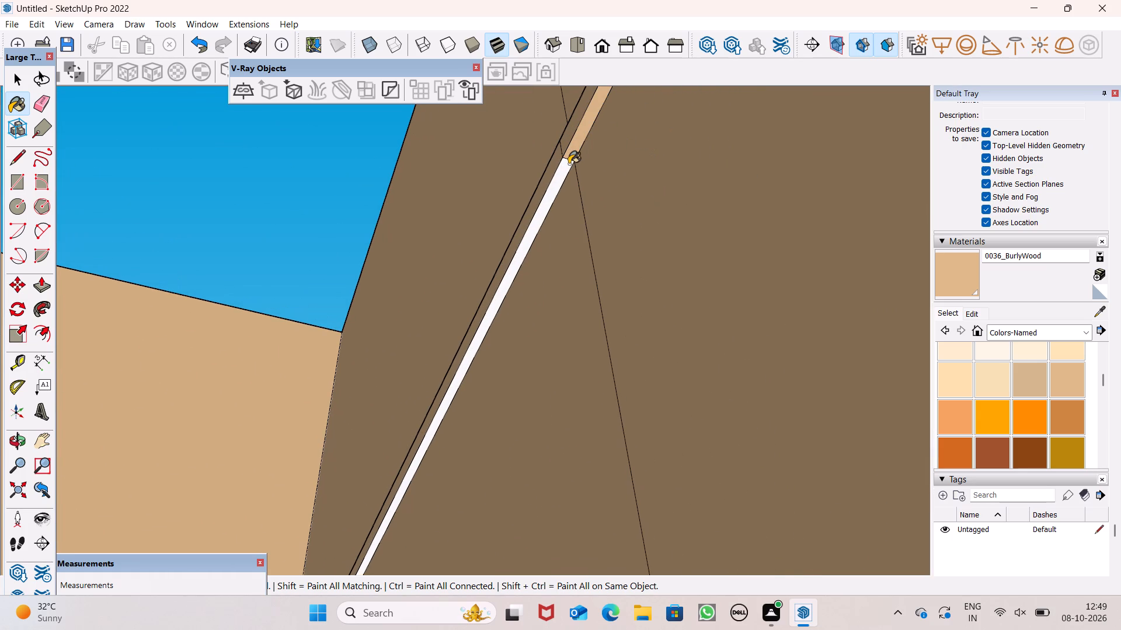
pyautogui.click(569, 164)
# Examine the wall-cabinet strip at the corner and the cabinet fronts on both walls for remaining unpainted faces.
pyautogui.scroll(-4, 577, 182)
pyautogui.scroll(-10, 591, 247)
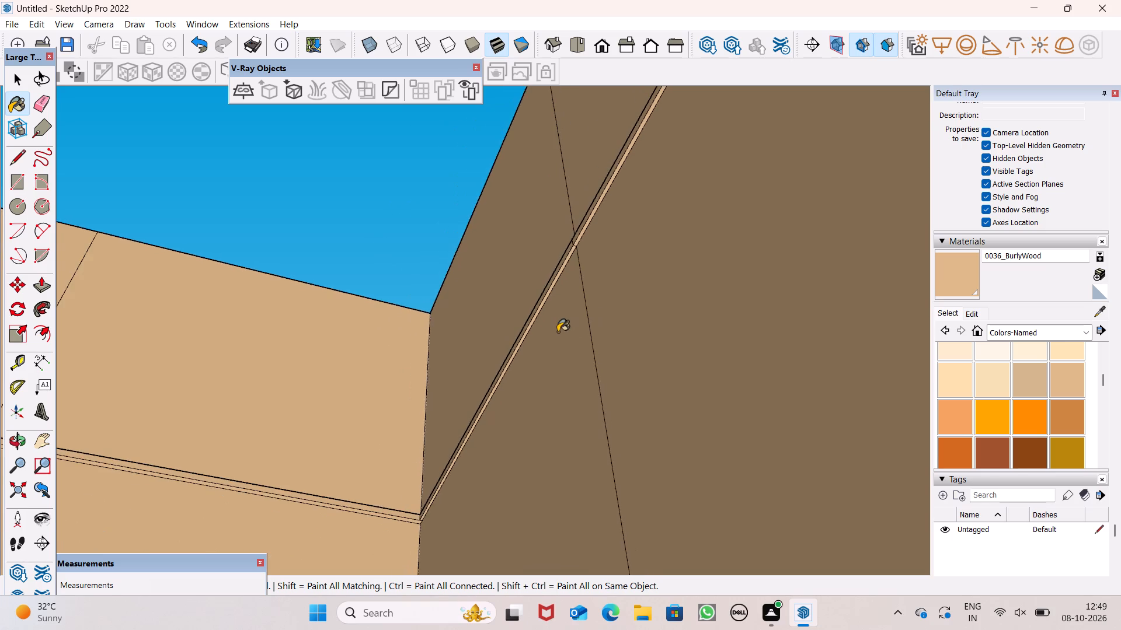
pyautogui.scroll(-10, 558, 332)
pyautogui.scroll(-7, 534, 394)
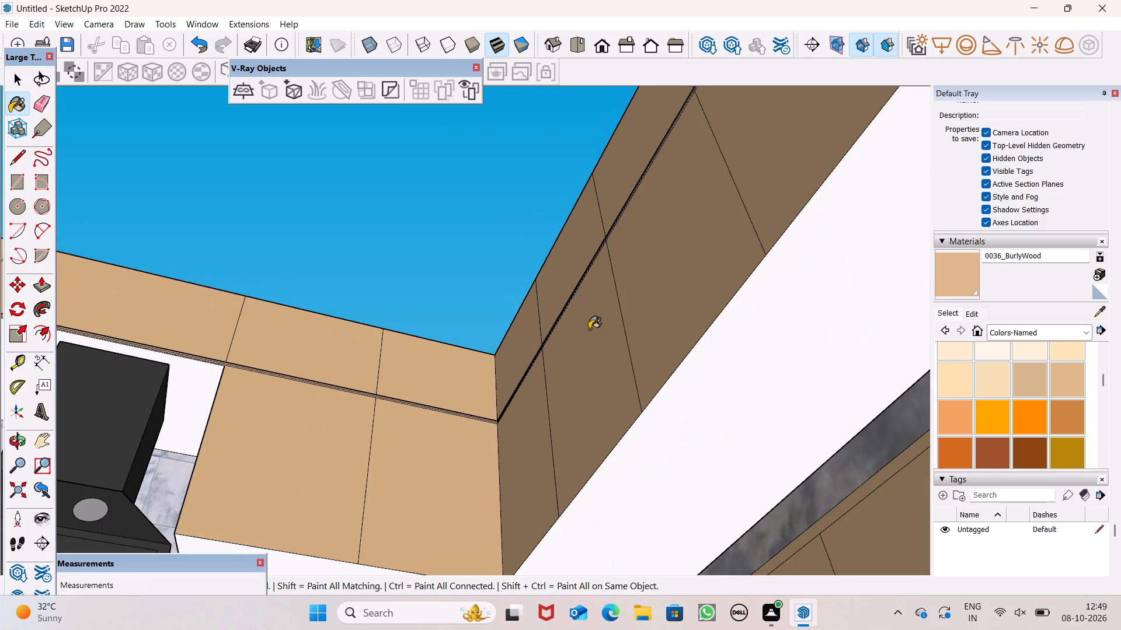
pyautogui.scroll(-3, 592, 344)
pyautogui.scroll(1, 592, 358)
pyautogui.scroll(-1, 591, 359)
pyautogui.click(598, 52)
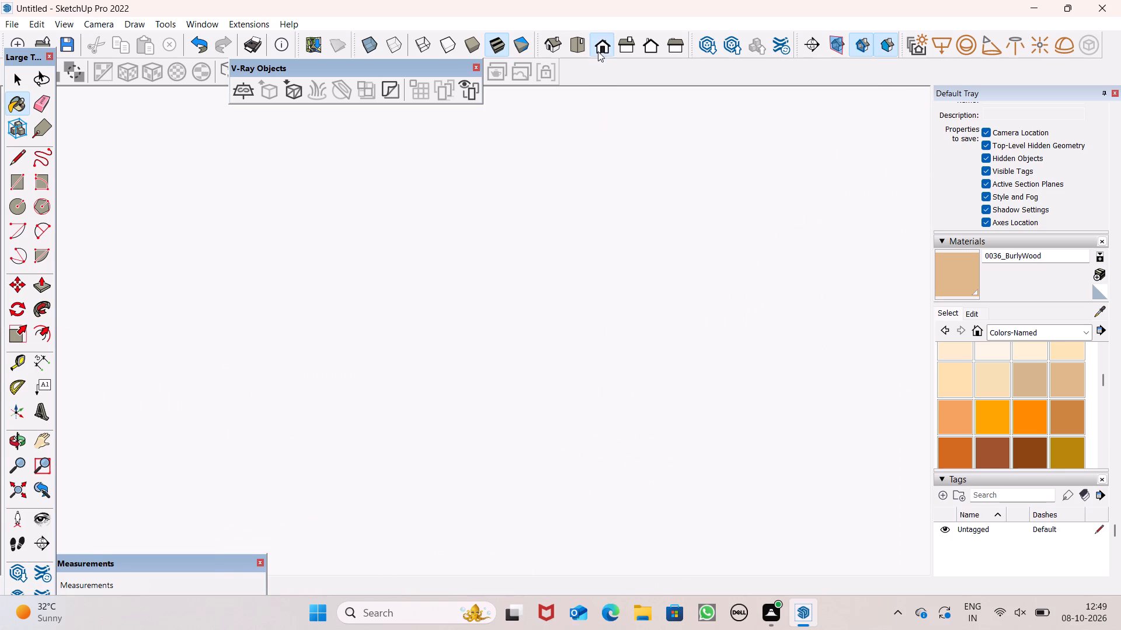
pyautogui.moveTo(737, 295); pyautogui.dragTo(642, 127, button='middle')
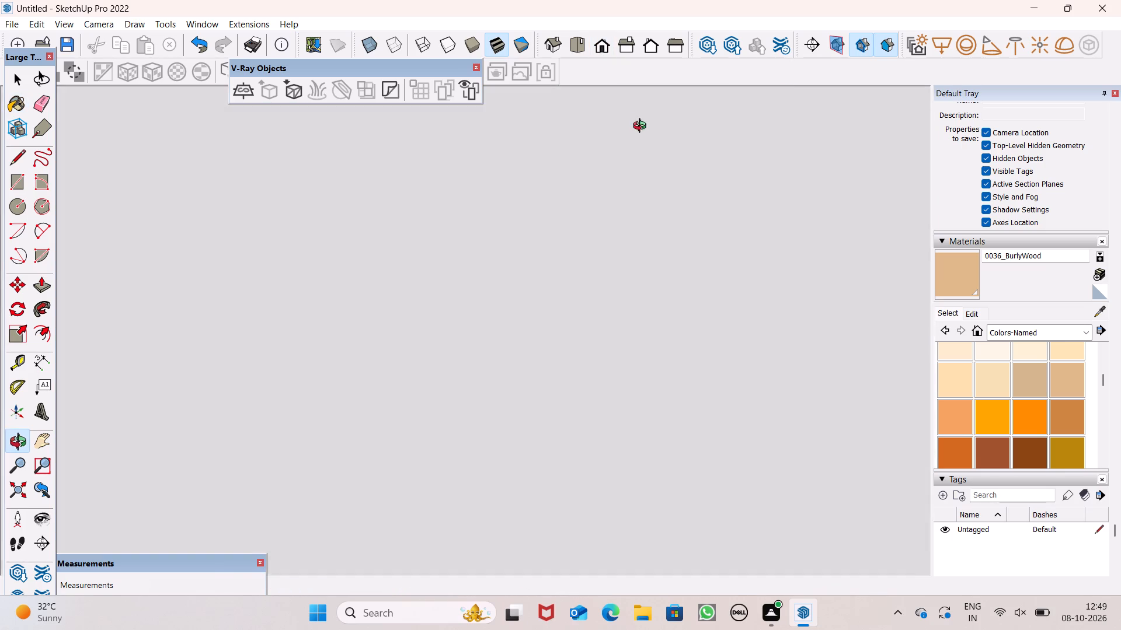
pyautogui.moveTo(642, 127); pyautogui.dragTo(657, 185, button='middle')
pyautogui.scroll(4, 868, 202)
pyautogui.scroll(-1, 868, 201)
pyautogui.scroll(8, 868, 201)
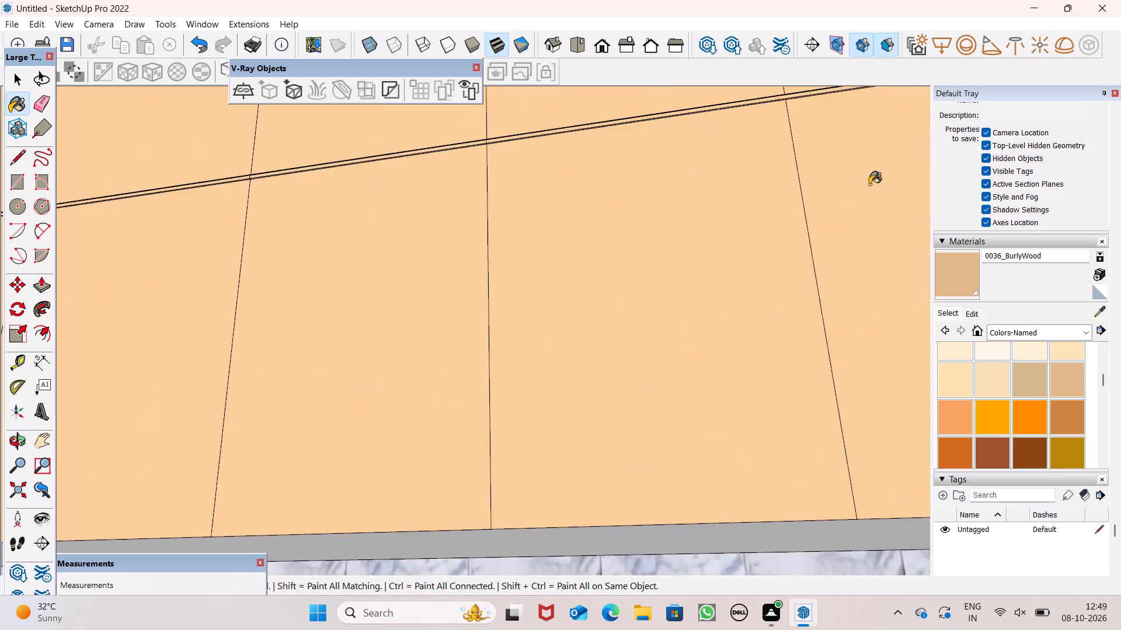
pyautogui.moveTo(871, 150); pyautogui.dragTo(868, 222, button='middle')
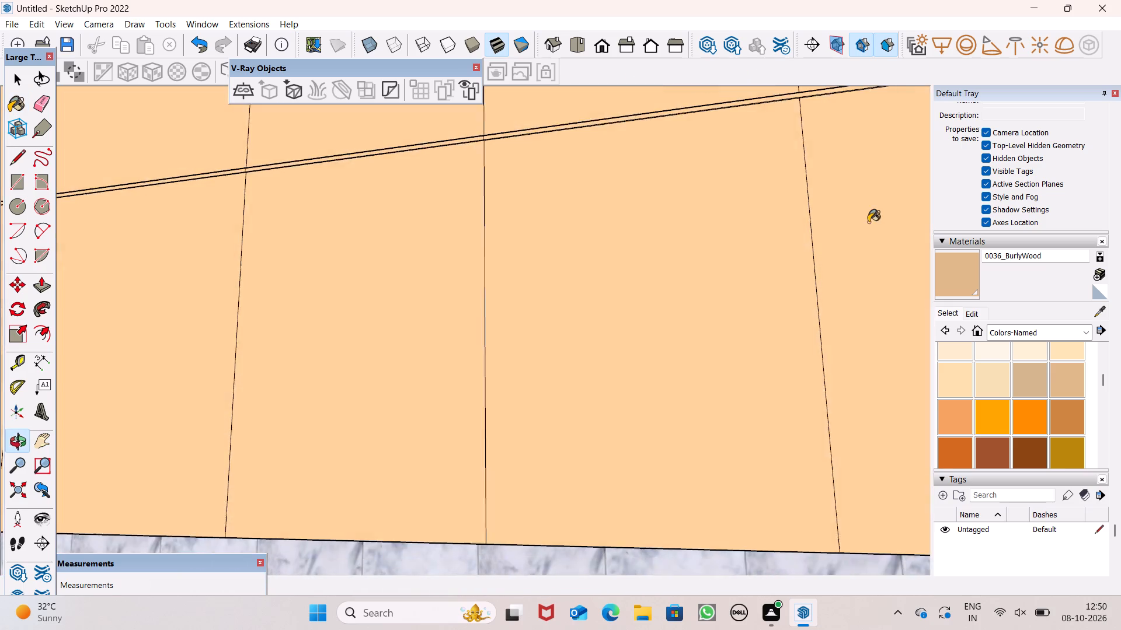
pyautogui.moveTo(868, 222); pyautogui.dragTo(867, 212, button='middle')
pyautogui.scroll(-7, 683, 188)
pyautogui.moveTo(666, 314); pyautogui.dragTo(684, 117, button='middle')
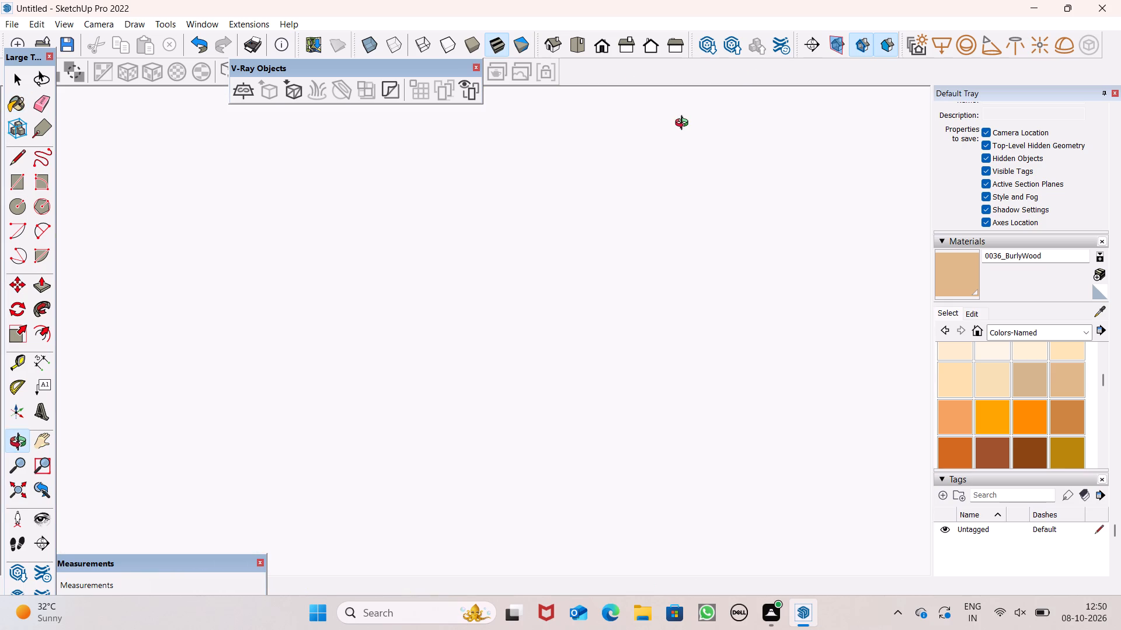
pyautogui.click(665, 328)
pyautogui.scroll(-1, 687, 303)
pyautogui.moveTo(694, 304); pyautogui.dragTo(718, 418, button='middle')
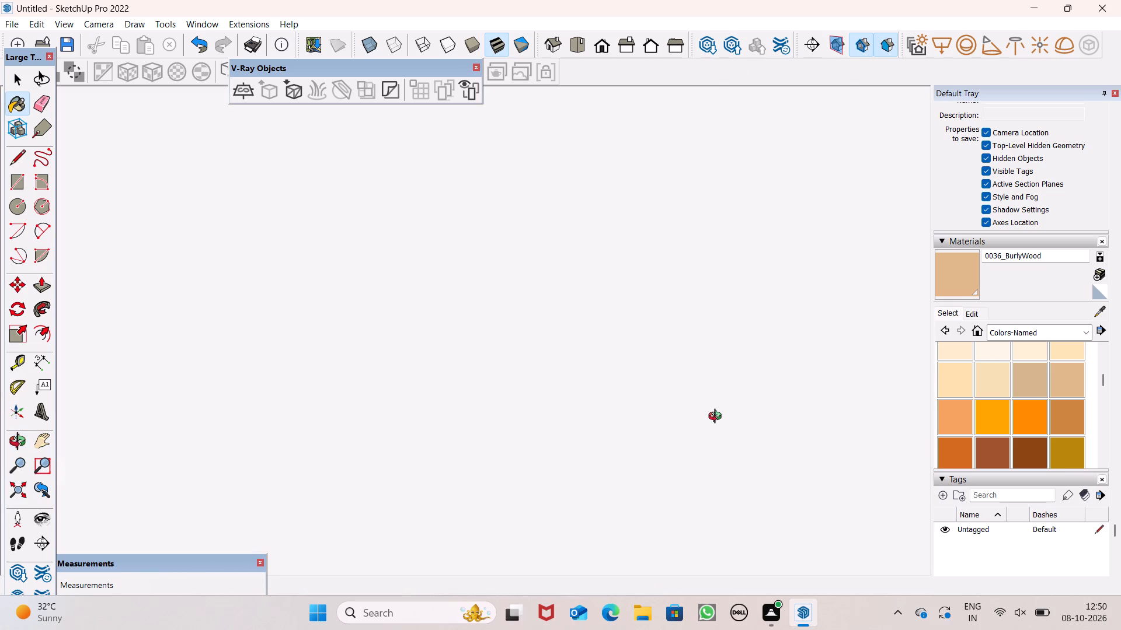
pyautogui.moveTo(718, 418); pyautogui.dragTo(750, 532, button='middle')
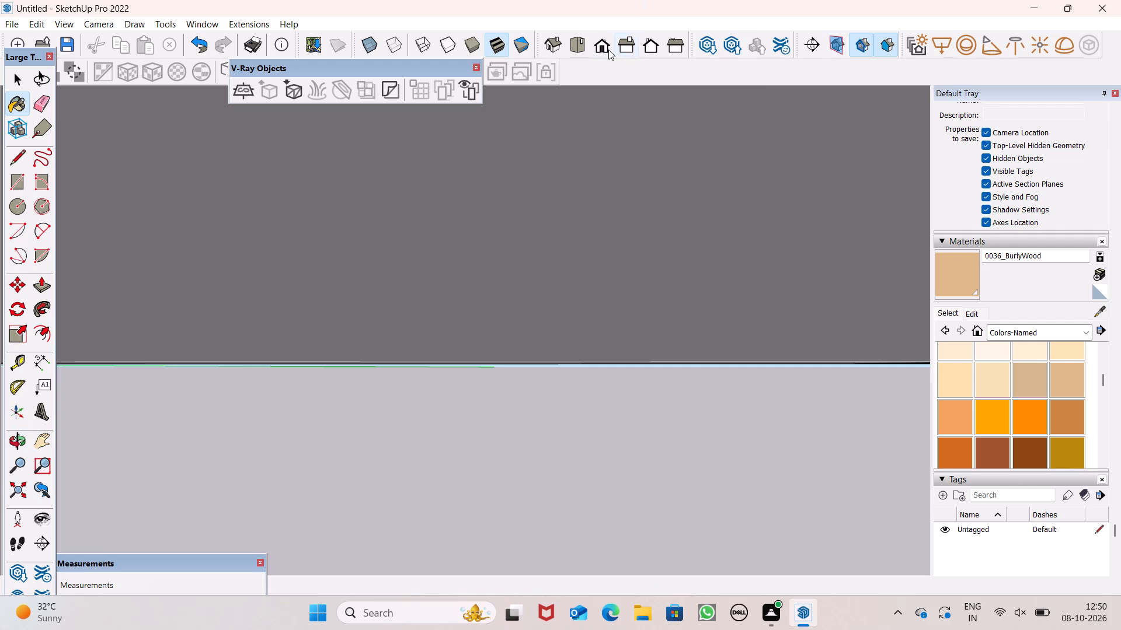
# From below, paint the undersides of the hood-wall upper cabinets on both sides of the hood with 0036_BurlyWood.
pyautogui.click(608, 47)
pyautogui.scroll(-3, 613, 85)
pyautogui.scroll(-8, 663, 221)
pyautogui.scroll(1, 667, 198)
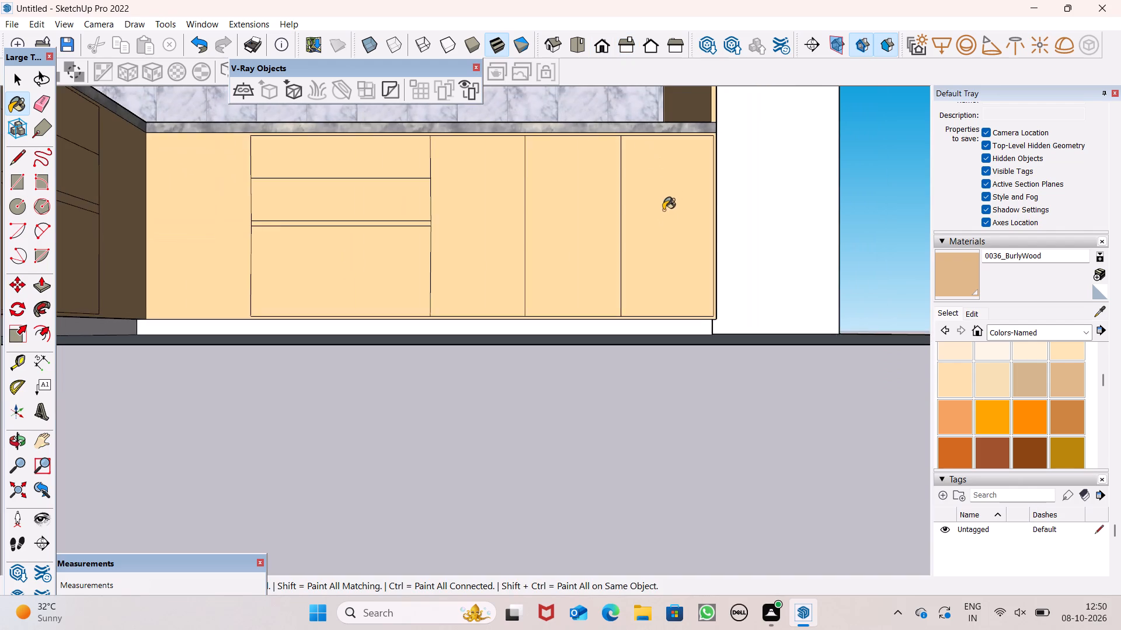
pyautogui.scroll(-1, 657, 234)
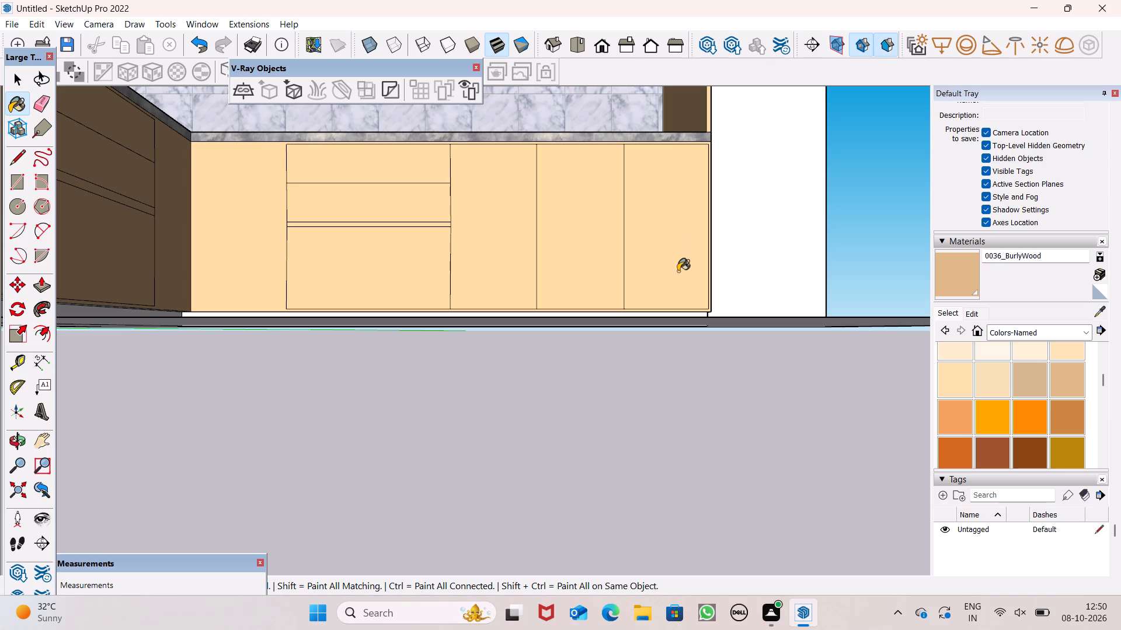
pyautogui.scroll(-3, 465, 280)
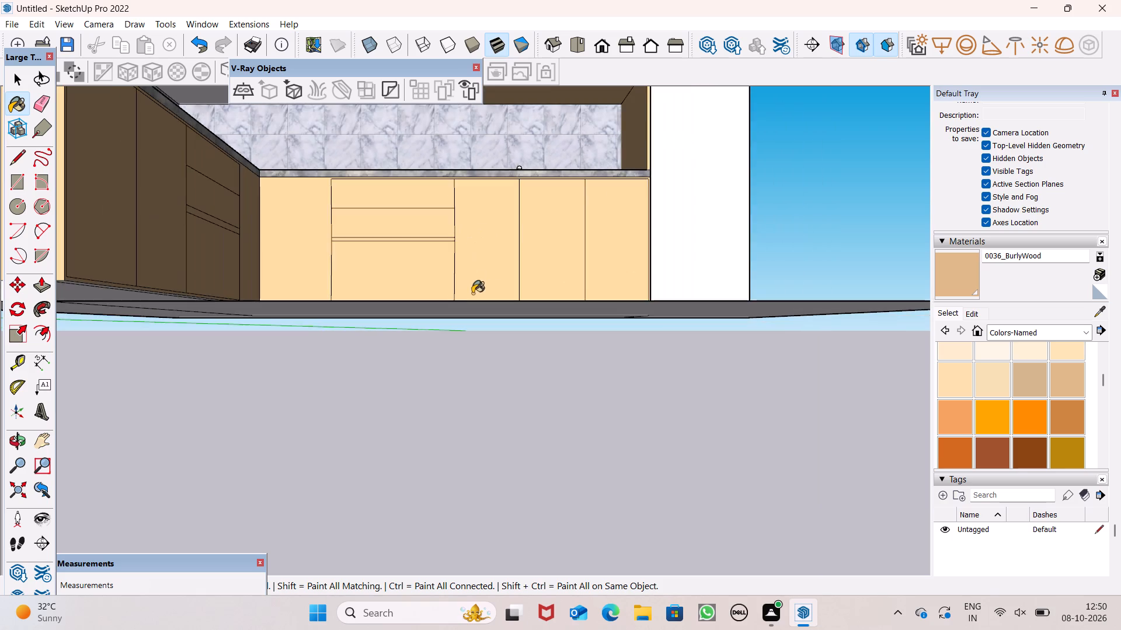
pyautogui.scroll(-5, 516, 316)
pyautogui.moveTo(518, 332); pyautogui.dragTo(199, 283, button='middle')
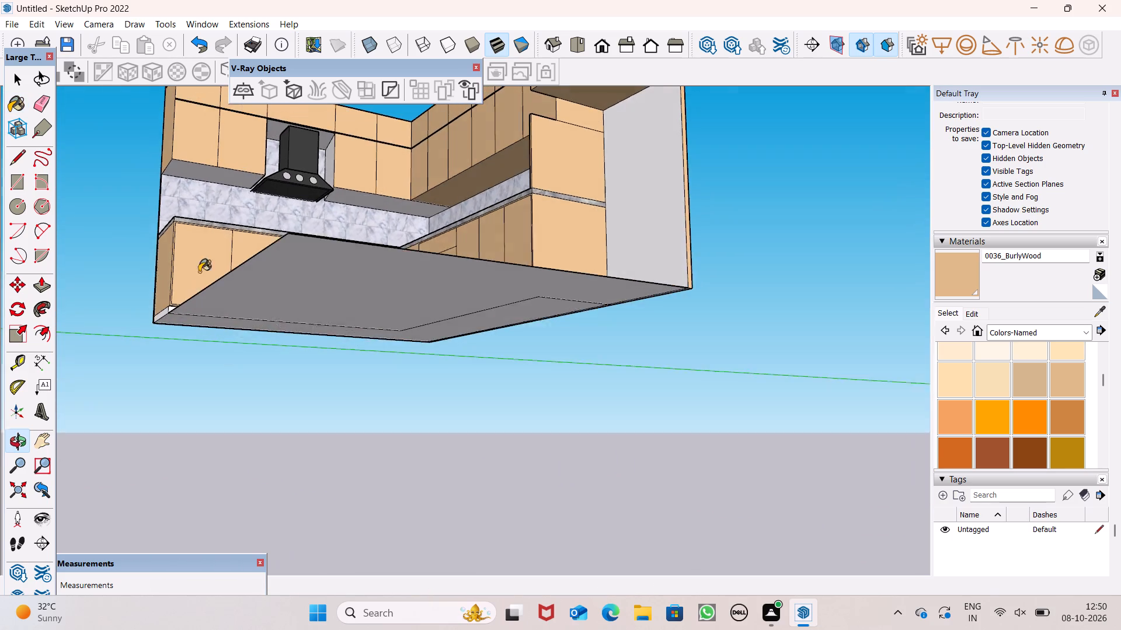
pyautogui.scroll(7, 195, 224)
pyautogui.click(248, 162)
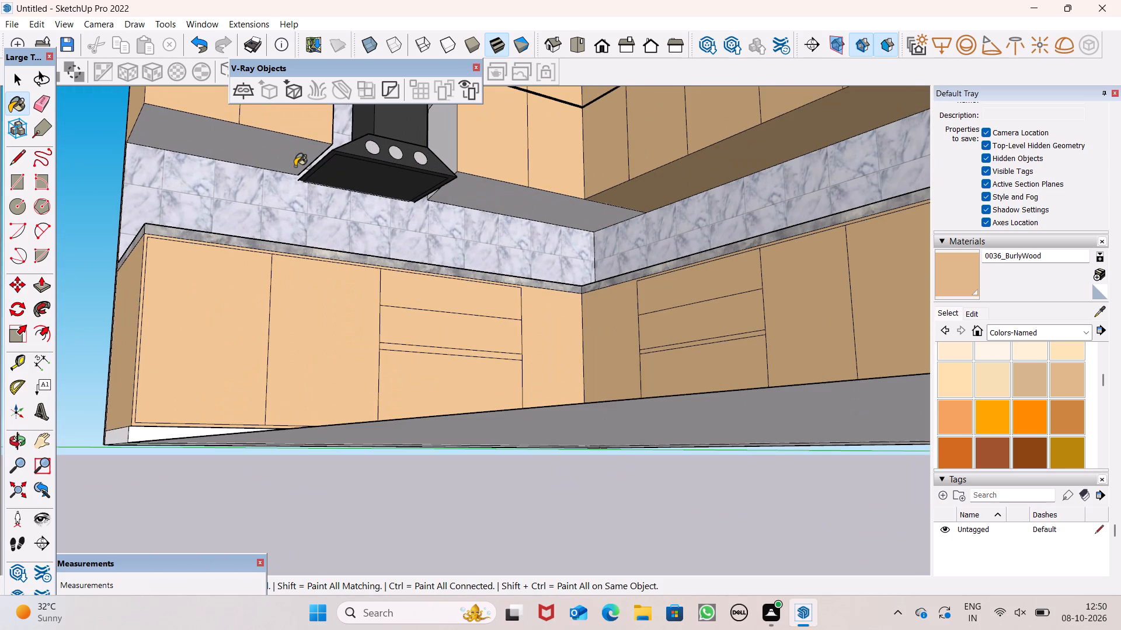
pyautogui.click(564, 199)
# Examine the whole kitchen from above to check the painted cabinets.
pyautogui.scroll(-5, 545, 269)
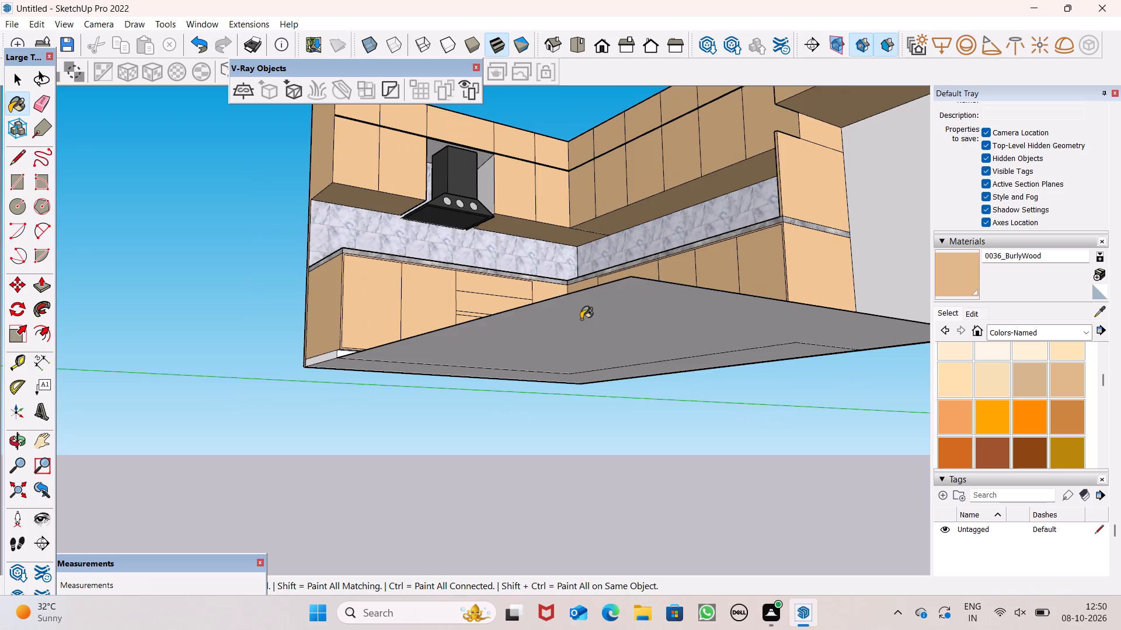
pyautogui.moveTo(581, 319); pyautogui.dragTo(768, 531, button='middle')
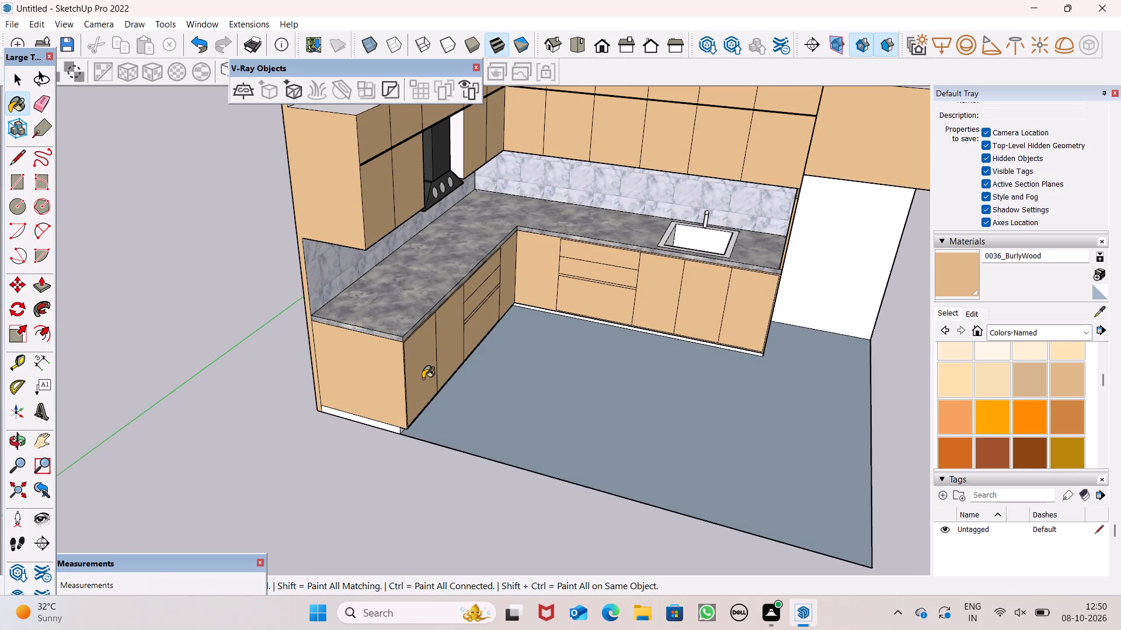
pyautogui.scroll(-7, 414, 373)
pyautogui.scroll(-4, 356, 368)
pyautogui.moveTo(521, 380); pyautogui.dragTo(528, 328, button='middle')
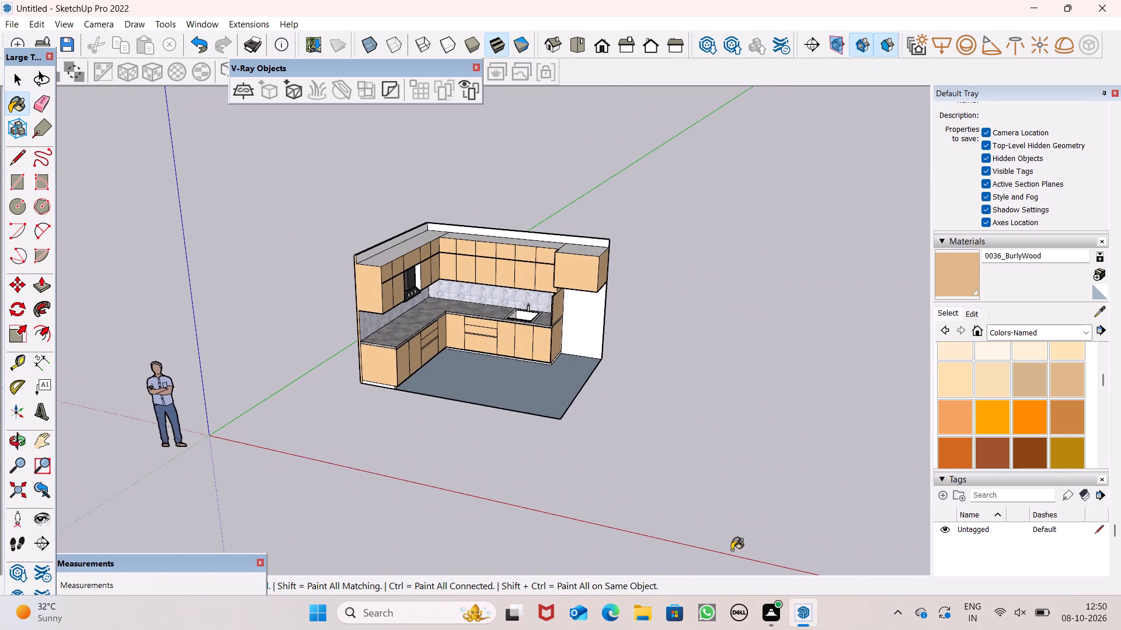
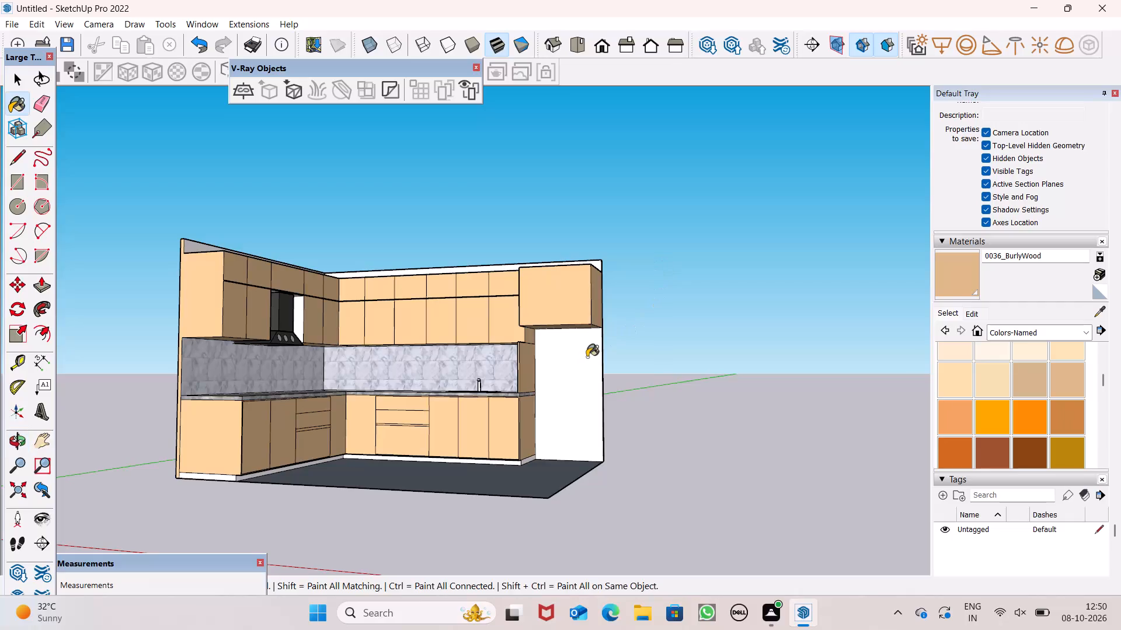
# Paint the kitchen floor with the Granite Tile material from the Tile collection.
pyautogui.moveTo(611, 415); pyautogui.dragTo(699, 512, button='middle')
pyautogui.scroll(1, 699, 512)
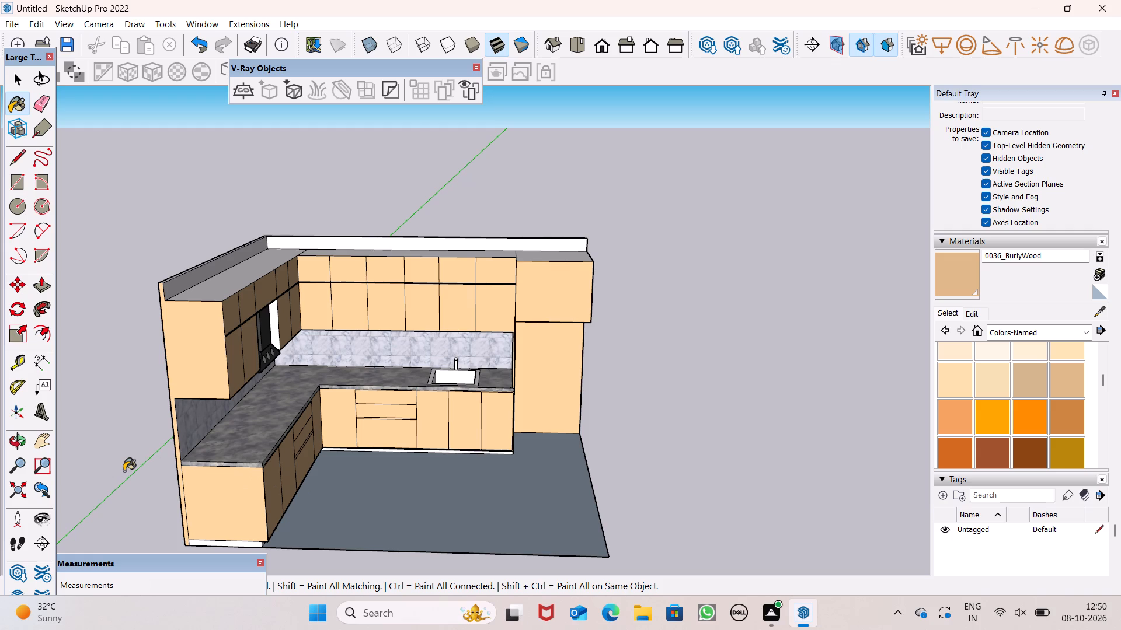
pyautogui.scroll(-4, 363, 437)
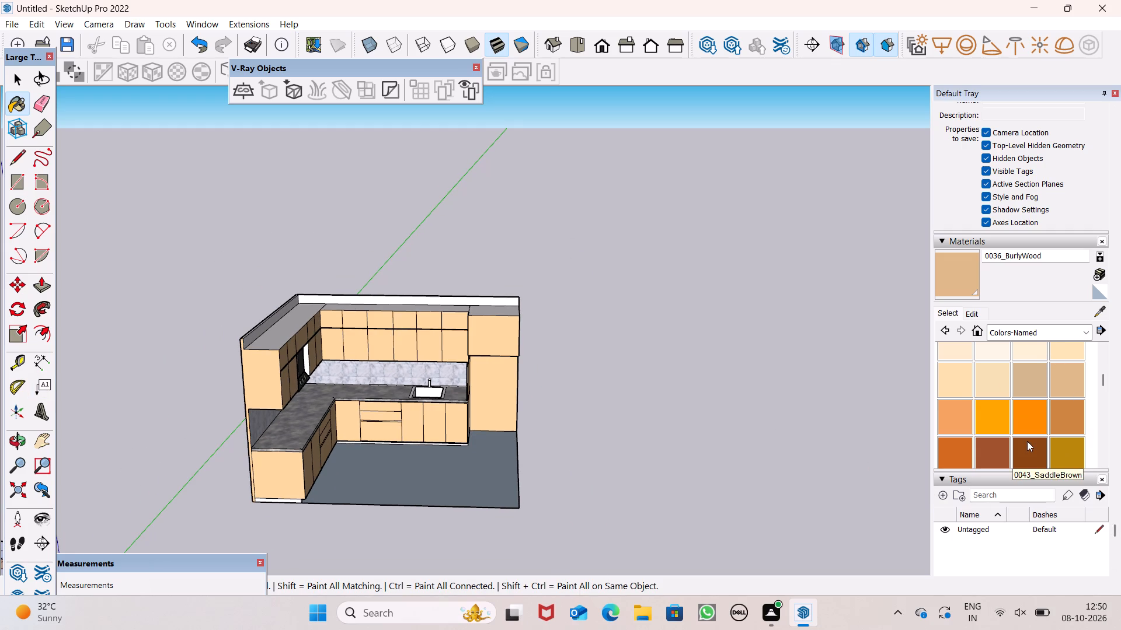
pyautogui.scroll(-1, 1027, 441)
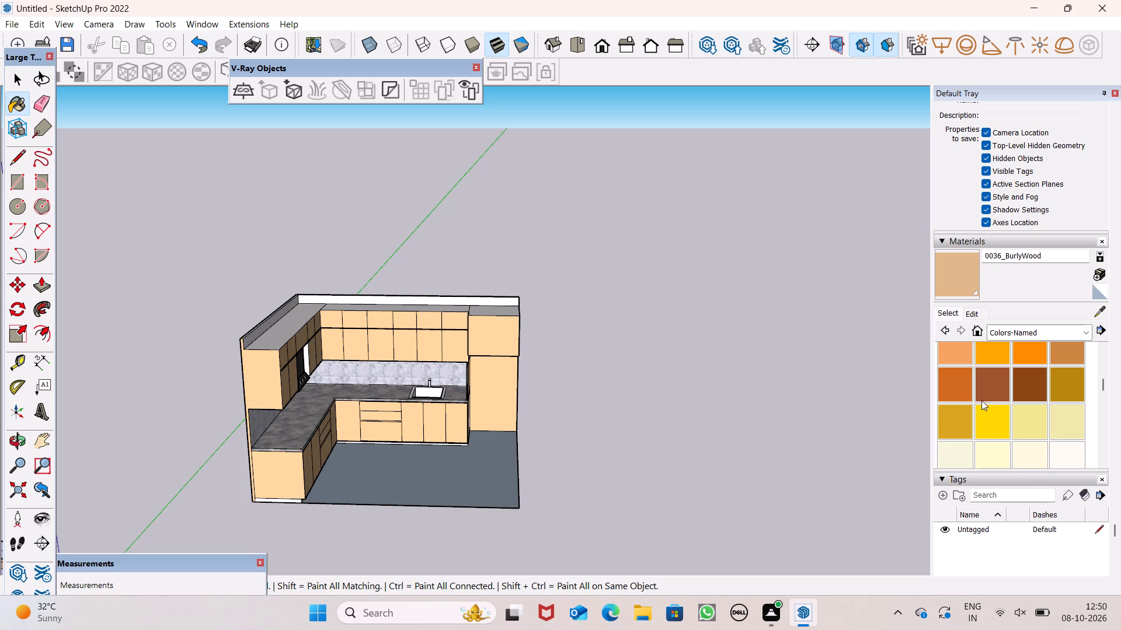
pyautogui.click(1052, 332)
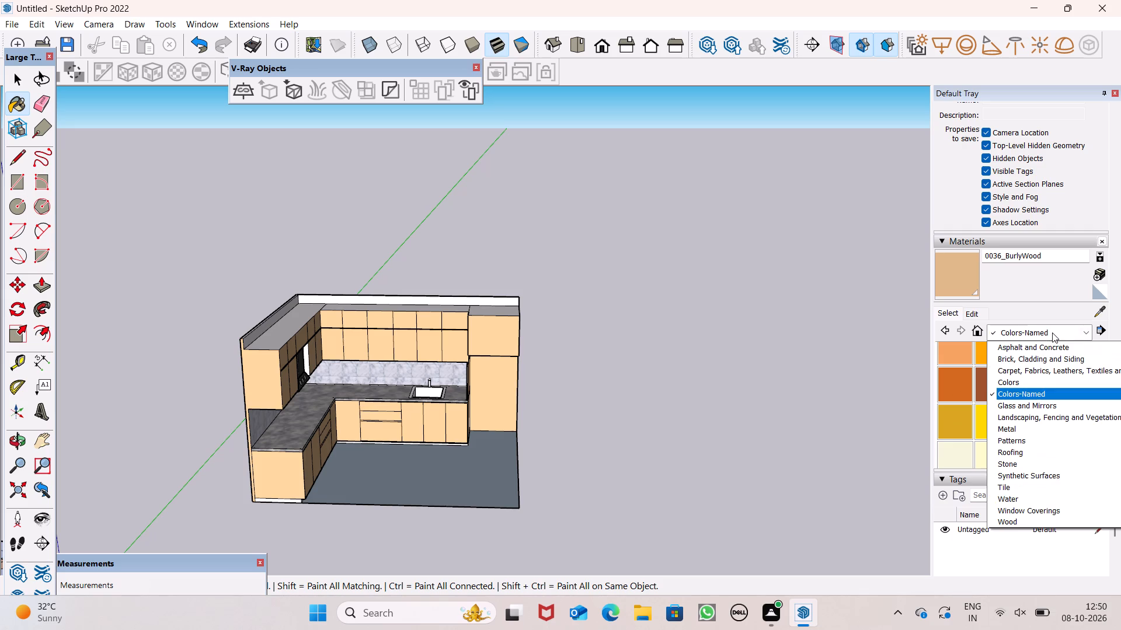
pyautogui.click(1022, 482)
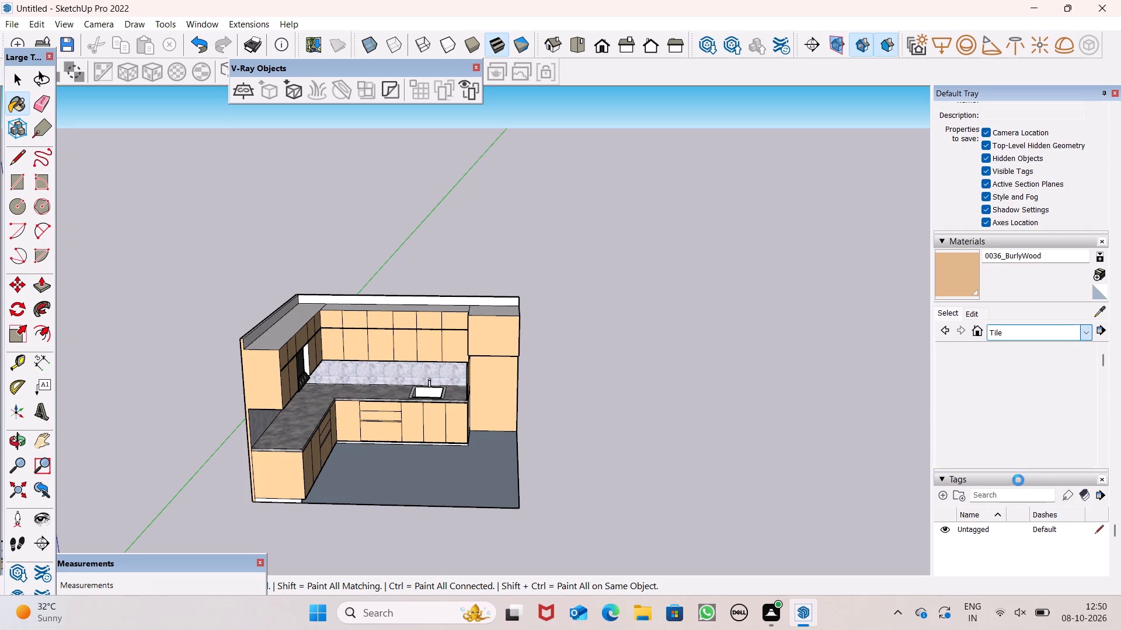
pyautogui.click(1058, 381)
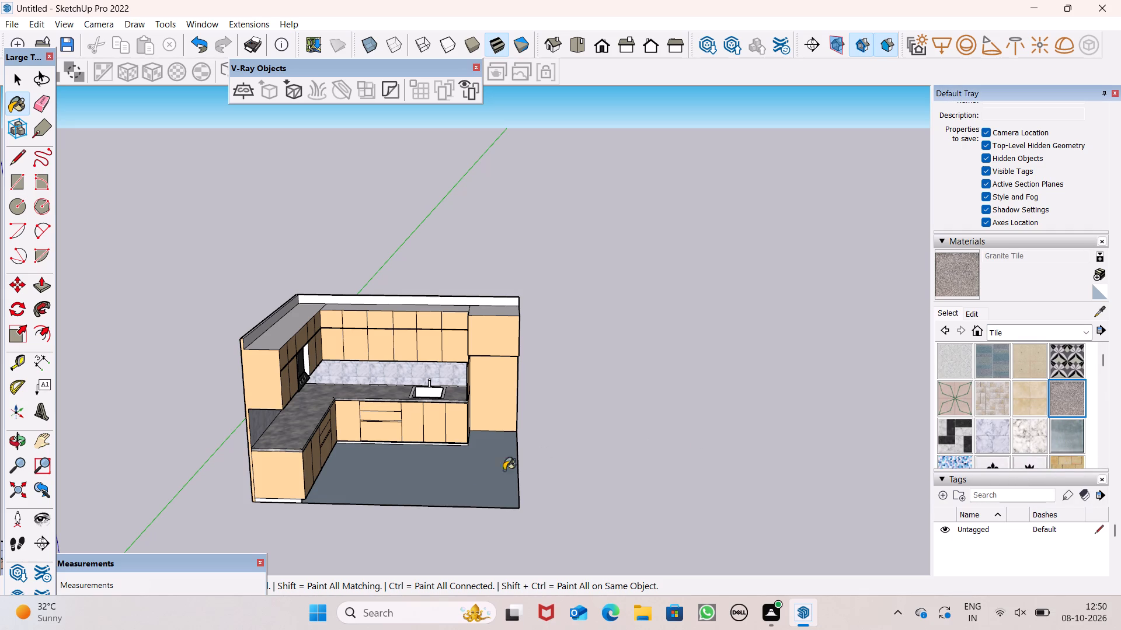
pyautogui.click(405, 490)
pyautogui.scroll(1, 537, 513)
pyautogui.moveTo(540, 508); pyautogui.dragTo(514, 600, button='middle')
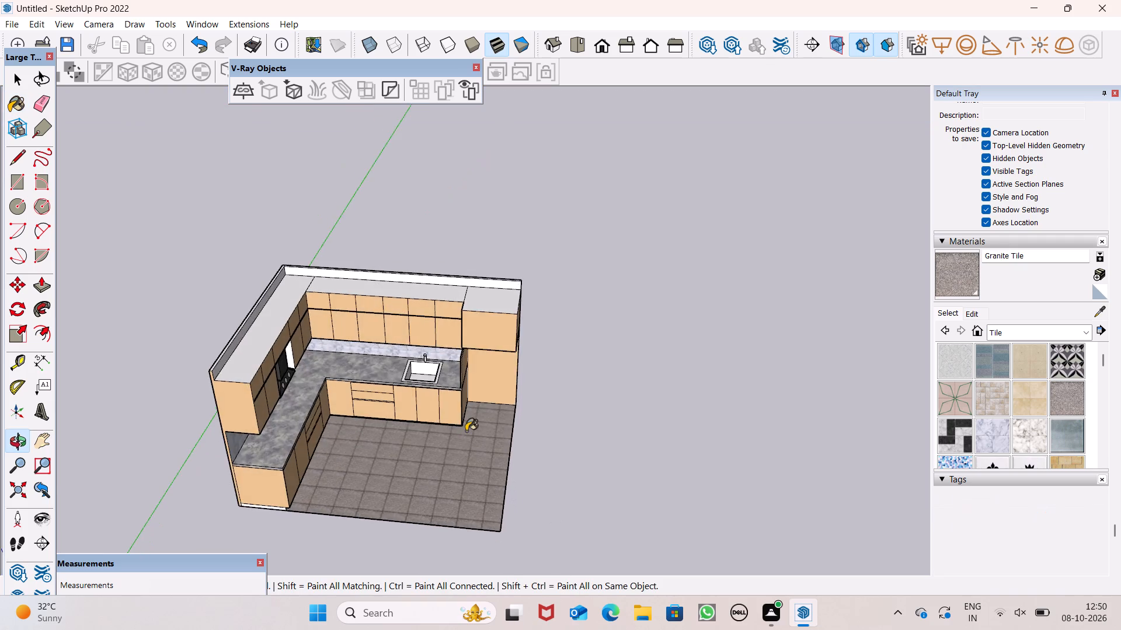
pyautogui.scroll(3, 466, 431)
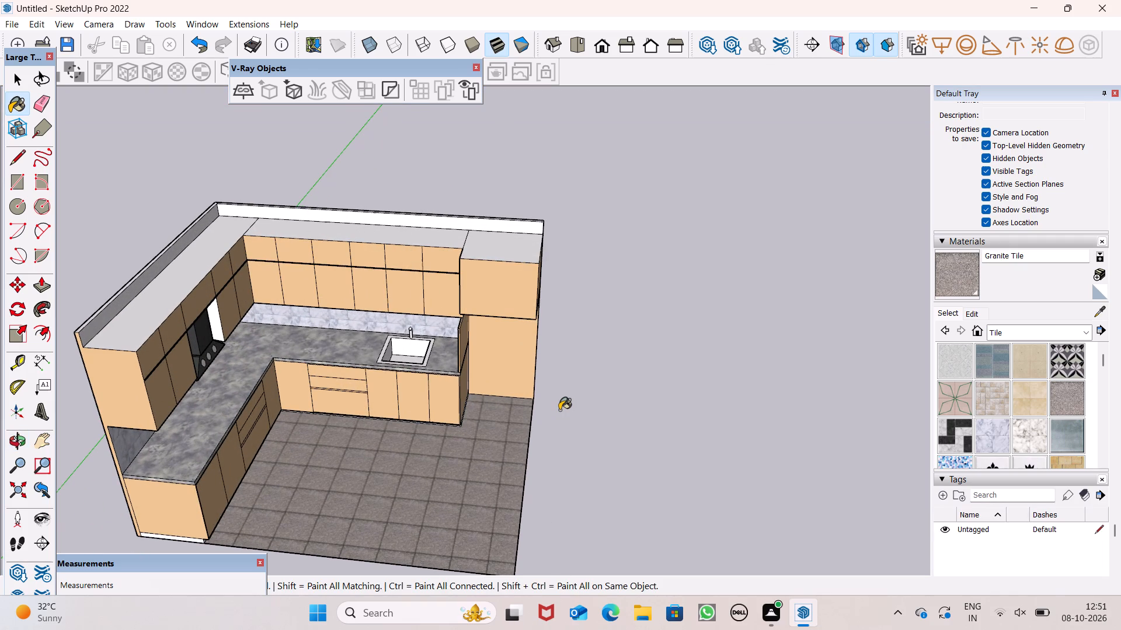
pyautogui.press('space')
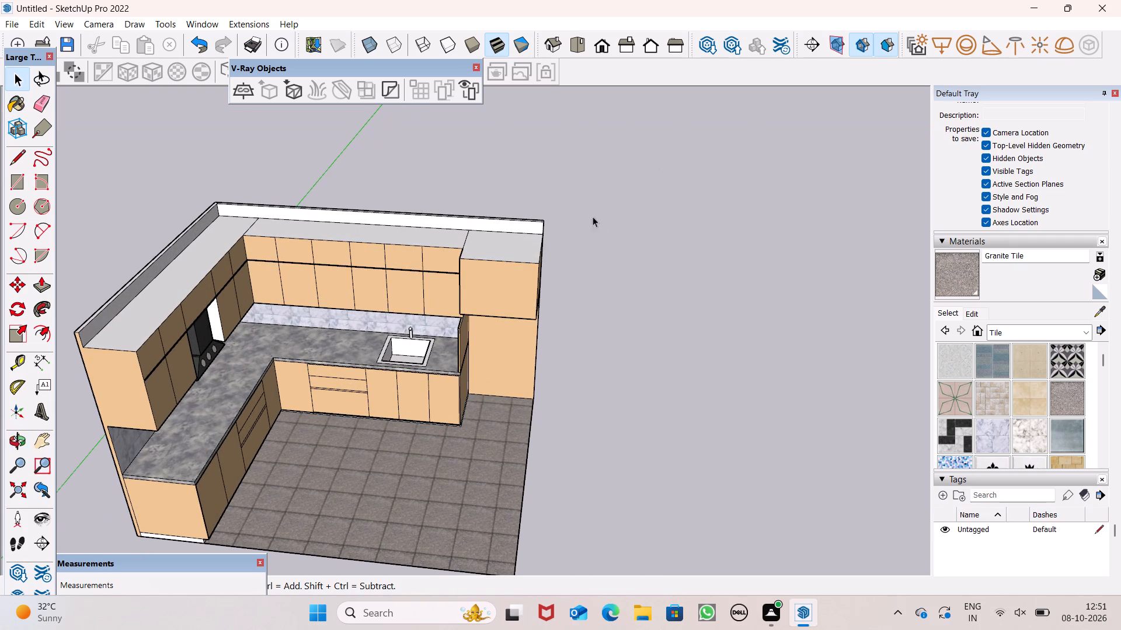
# Paint the top faces of the upper cabinets and the tall corner unit with 0036_BurlyWood from Colors-Named.
pyautogui.scroll(-7, 443, 140)
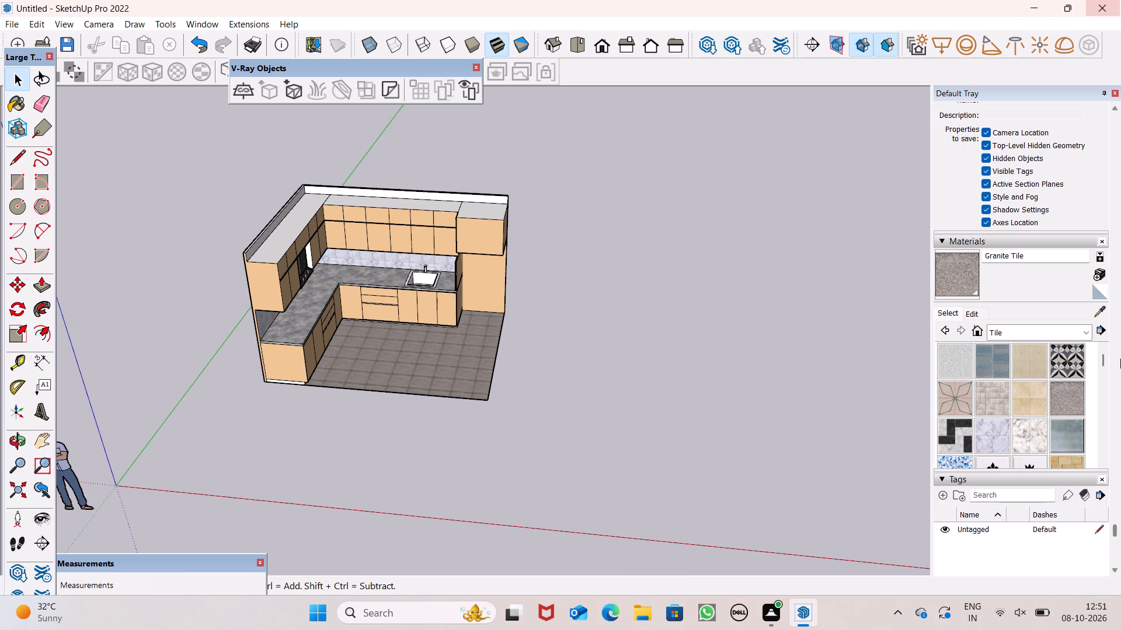
pyautogui.click(1089, 335)
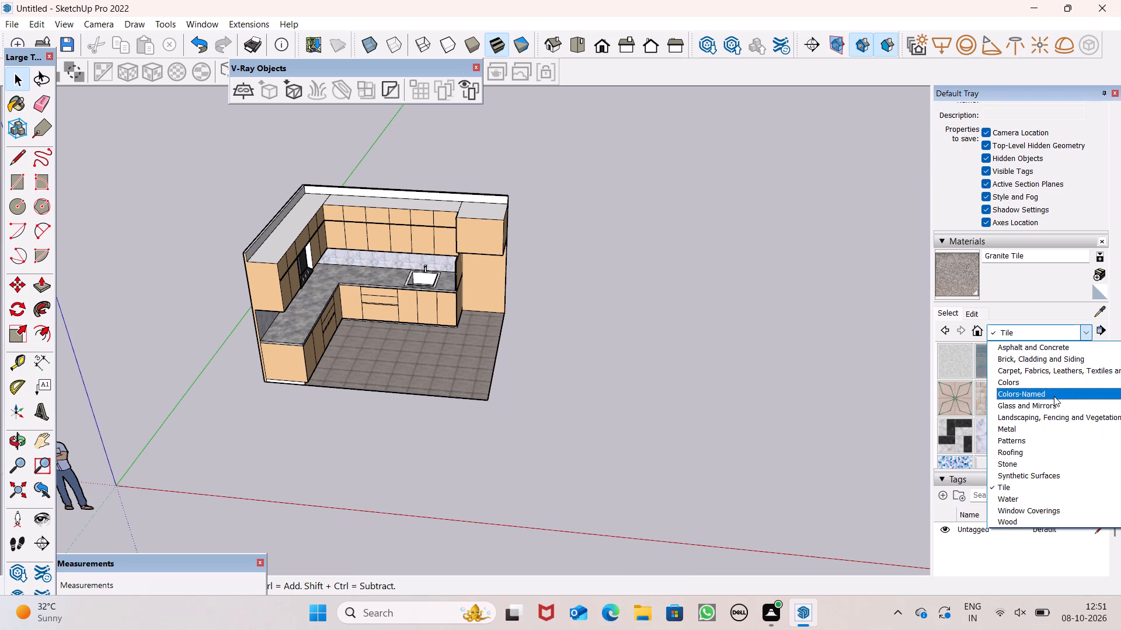
pyautogui.click(1052, 382)
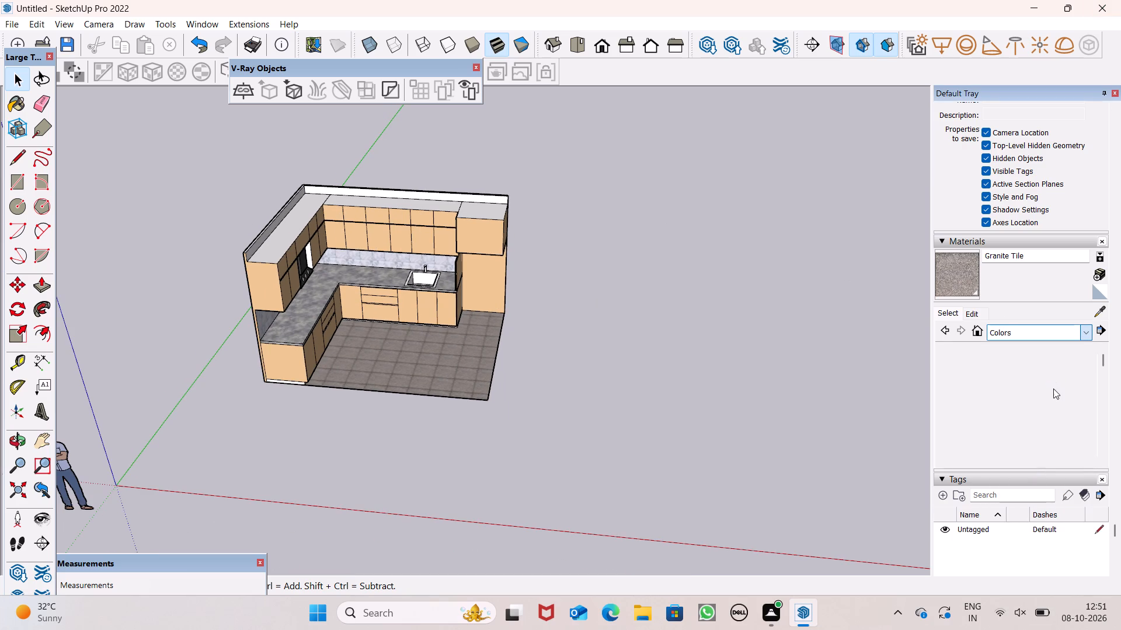
pyautogui.click(1083, 338)
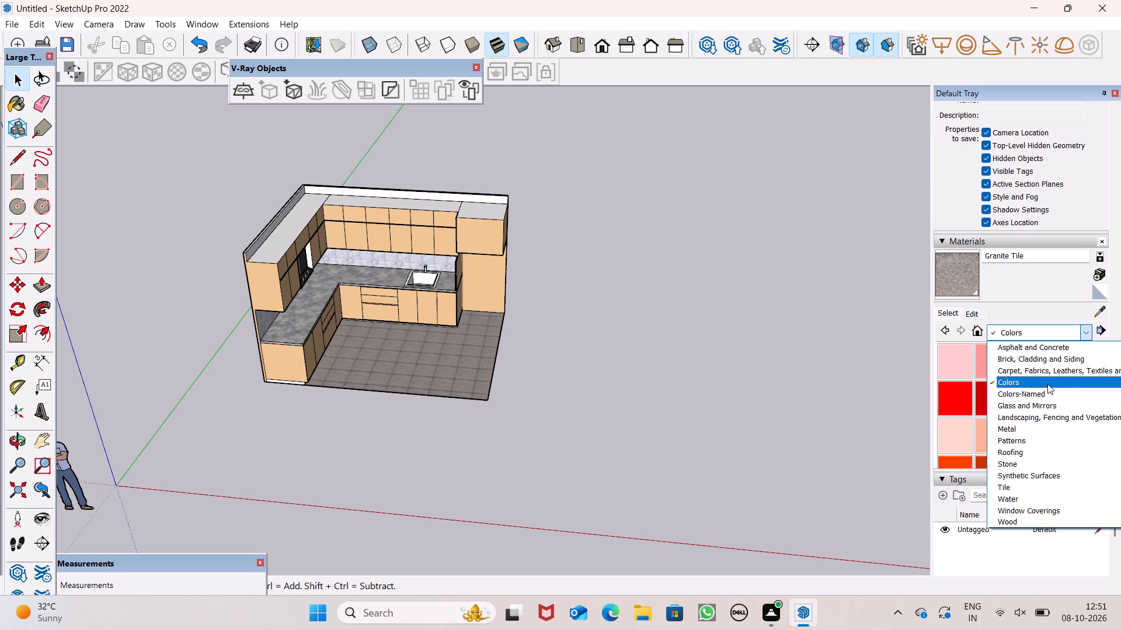
pyautogui.click(1042, 395)
pyautogui.scroll(-1, 1042, 397)
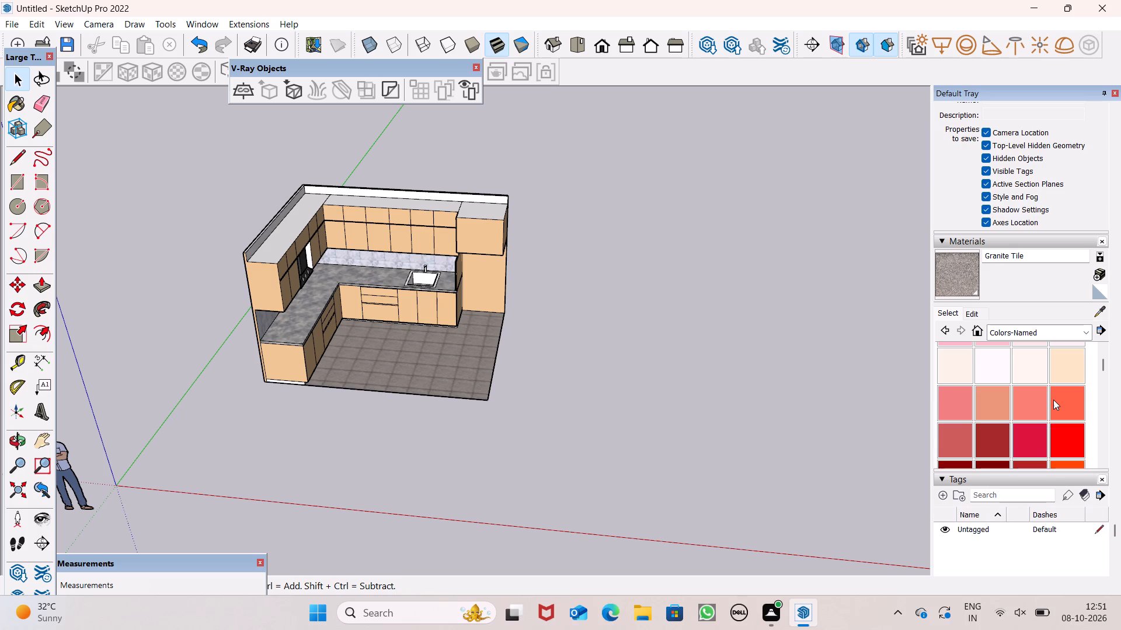
pyautogui.scroll(-3, 1053, 400)
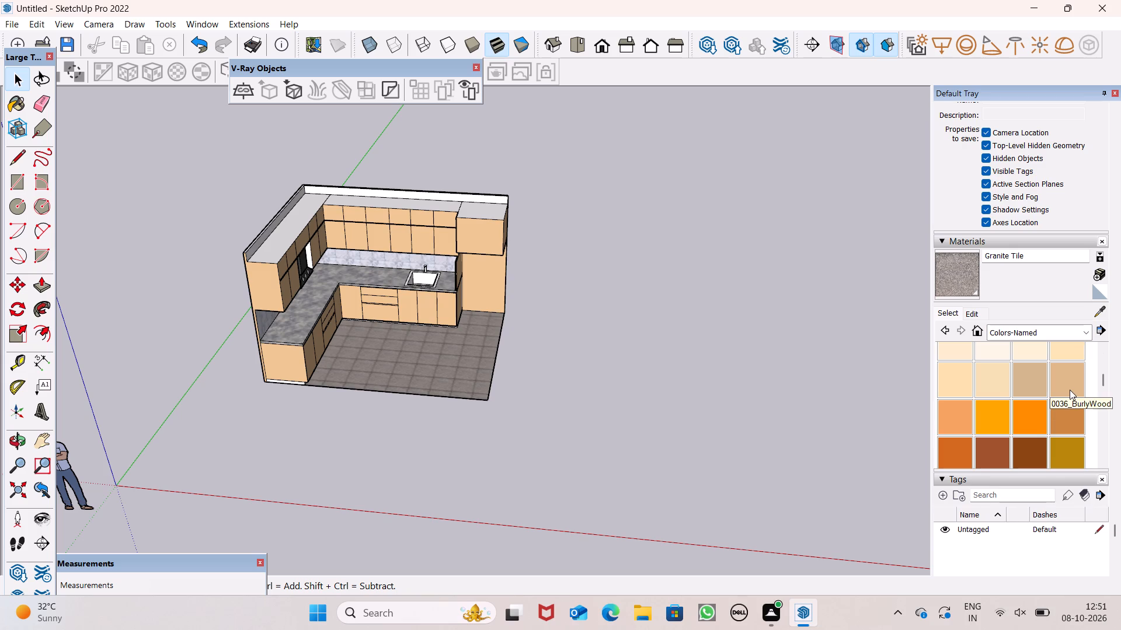
pyautogui.click(1070, 387)
pyautogui.scroll(6, 337, 223)
pyautogui.click(315, 208)
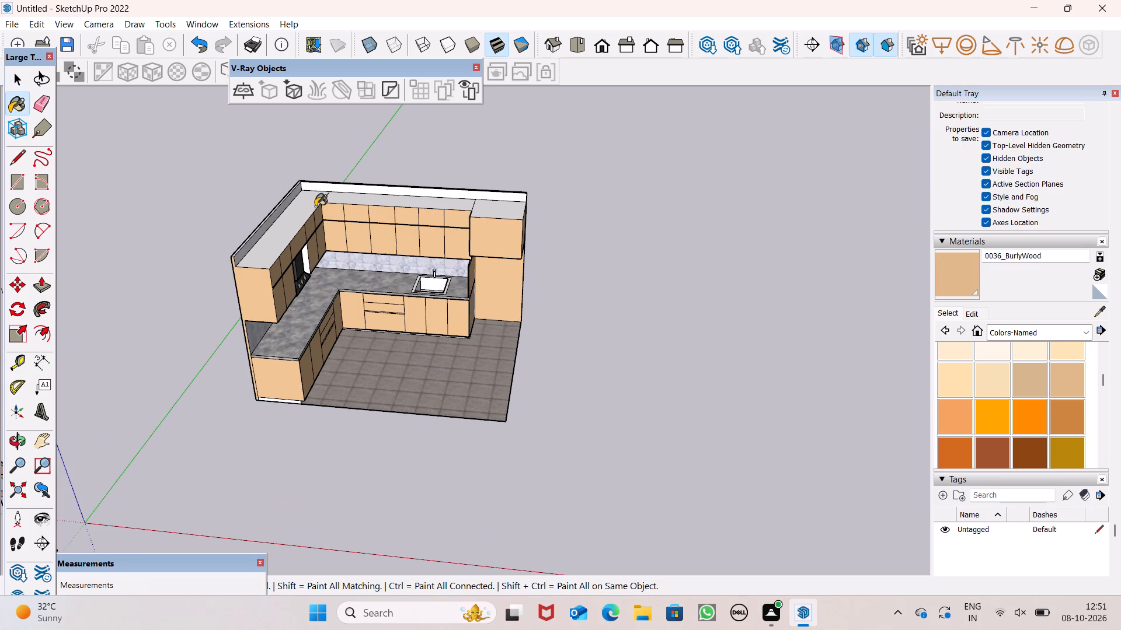
pyautogui.scroll(2, 358, 198)
pyautogui.scroll(2, 572, 215)
pyautogui.click(546, 212)
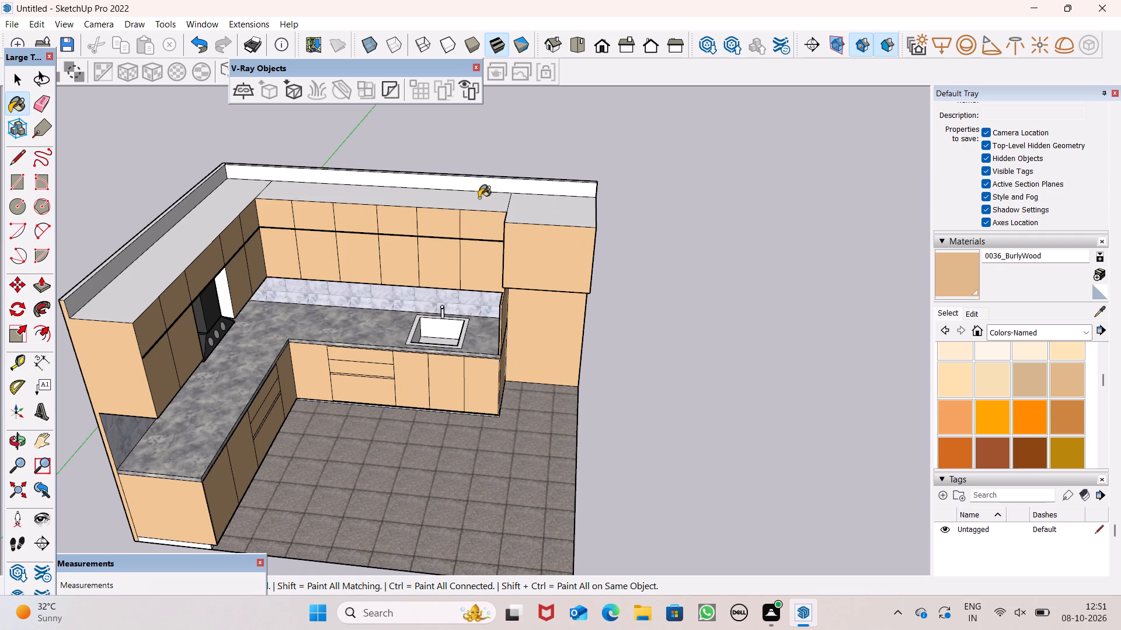
pyautogui.click(479, 198)
pyautogui.click(225, 204)
pyautogui.scroll(-3, 511, 189)
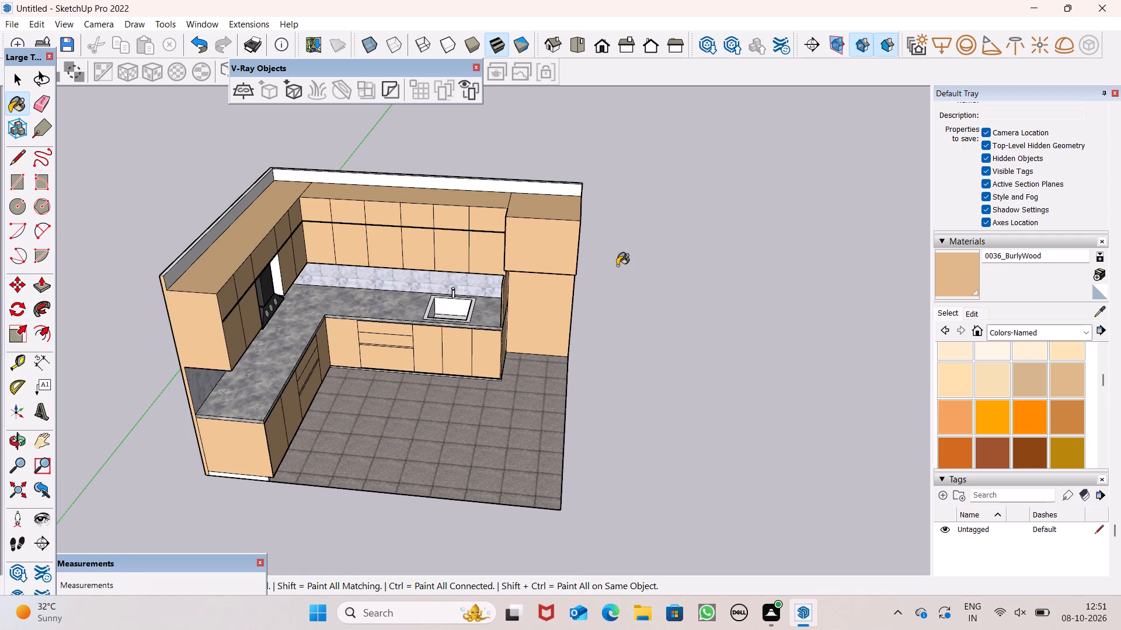
pyautogui.moveTo(618, 265); pyautogui.dragTo(481, 188, button='middle')
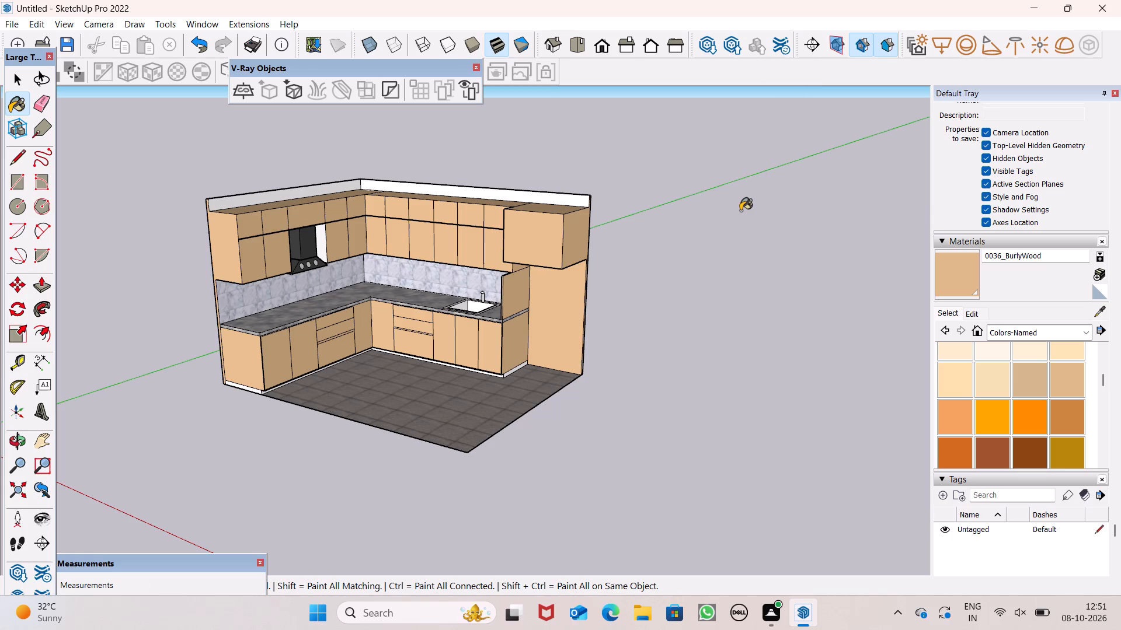
pyautogui.press('space')
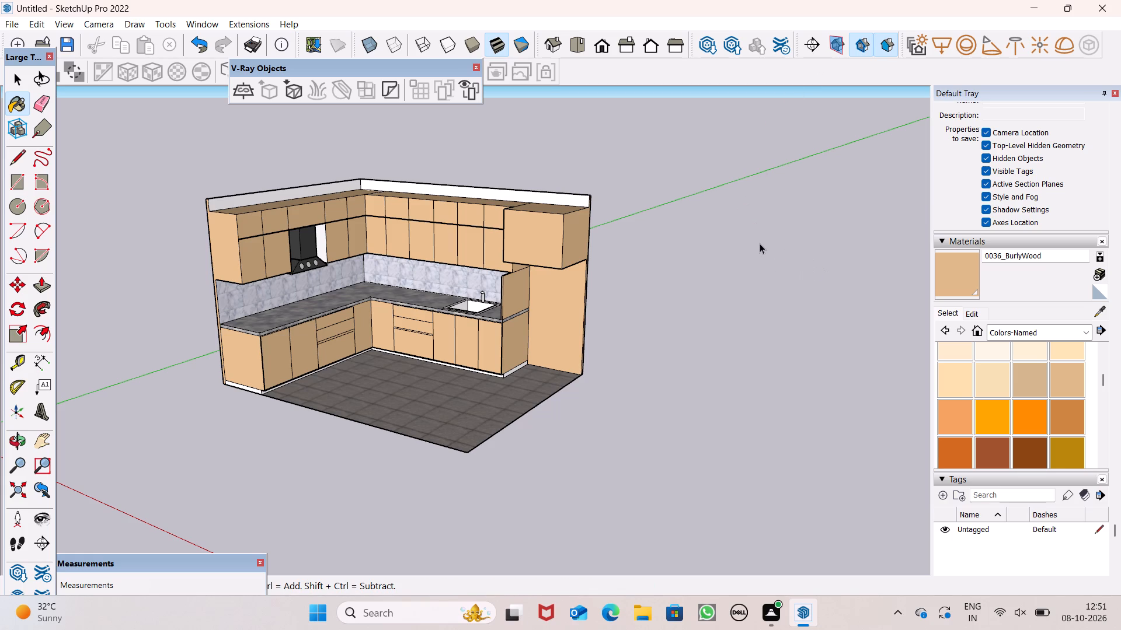
# Paint the inner side panels of the upper cabinets on both sides of the range hood with 0036_BurlyWood.
pyautogui.scroll(-2, 757, 239)
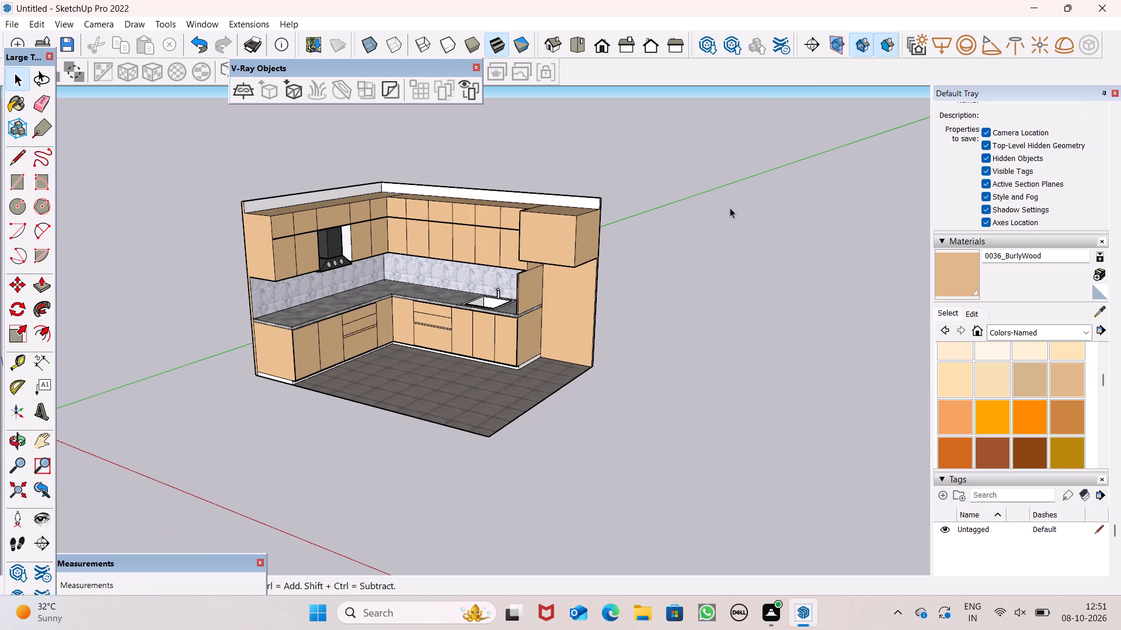
pyautogui.scroll(-1, 663, 216)
pyautogui.moveTo(659, 265); pyautogui.dragTo(257, 249, button='middle')
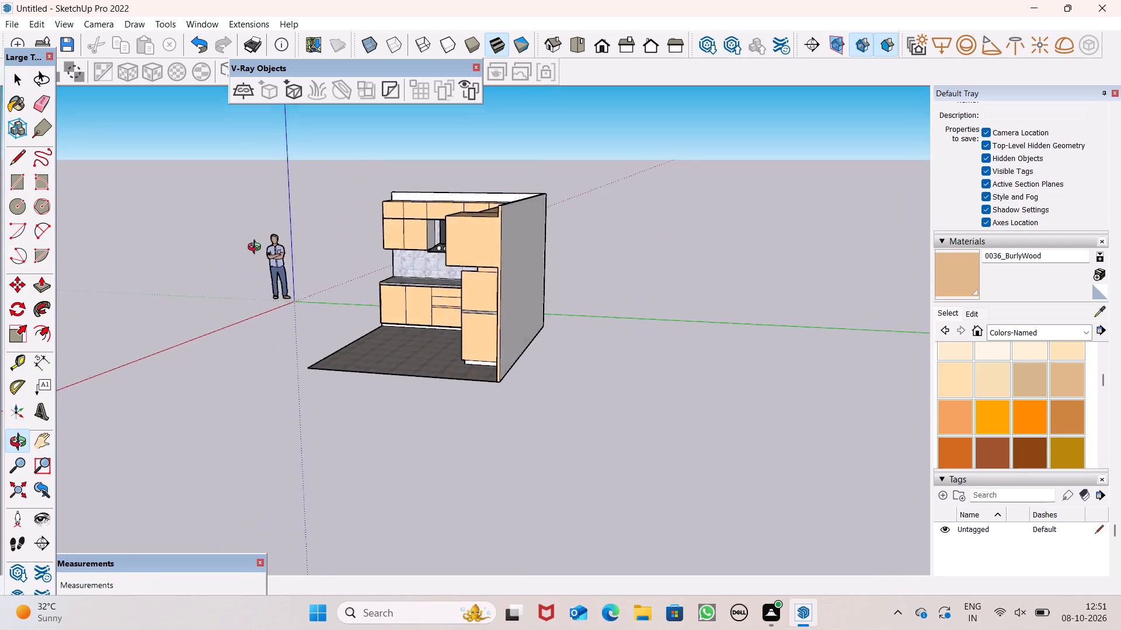
pyautogui.moveTo(257, 249); pyautogui.dragTo(626, 305, button='middle')
pyautogui.click(959, 283)
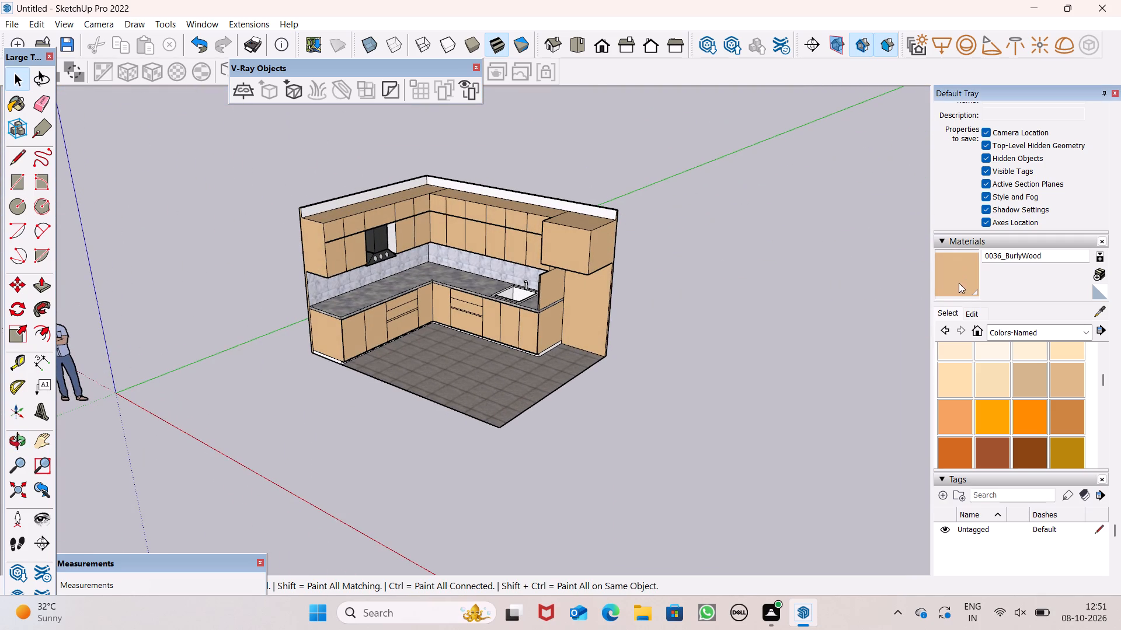
pyautogui.scroll(3, 566, 235)
pyautogui.scroll(-1, 564, 235)
pyautogui.scroll(3, 553, 237)
pyautogui.scroll(8, 284, 219)
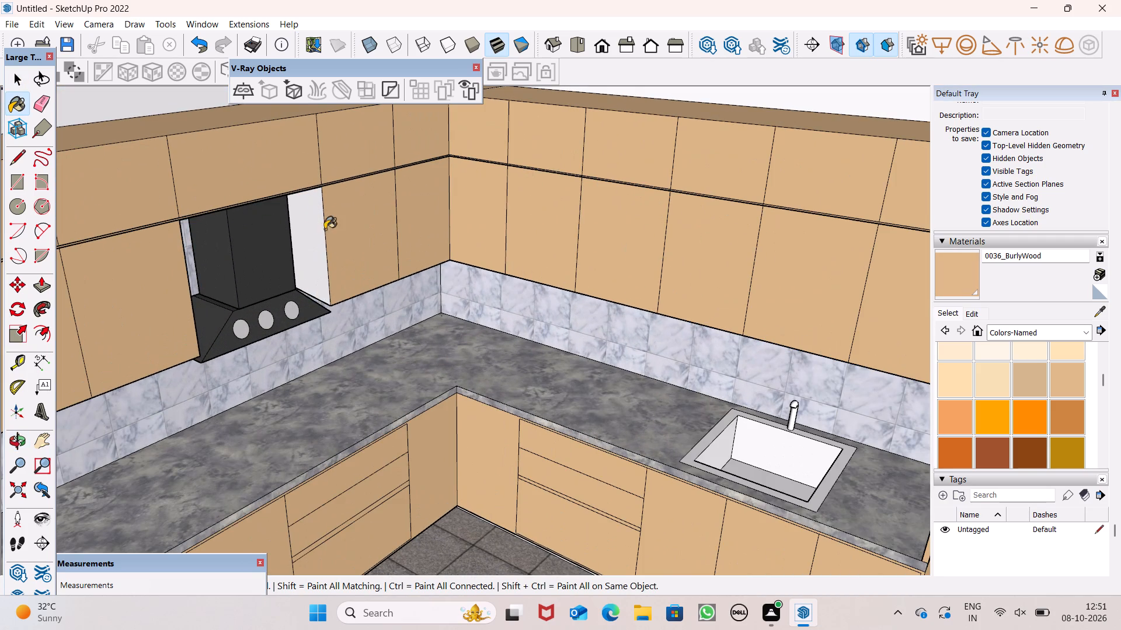
pyautogui.click(304, 236)
pyautogui.moveTo(308, 271); pyautogui.dragTo(135, 298, button='middle')
pyautogui.scroll(1, 179, 307)
pyautogui.scroll(2, 250, 220)
pyautogui.scroll(-1, 250, 220)
pyautogui.scroll(2, 249, 220)
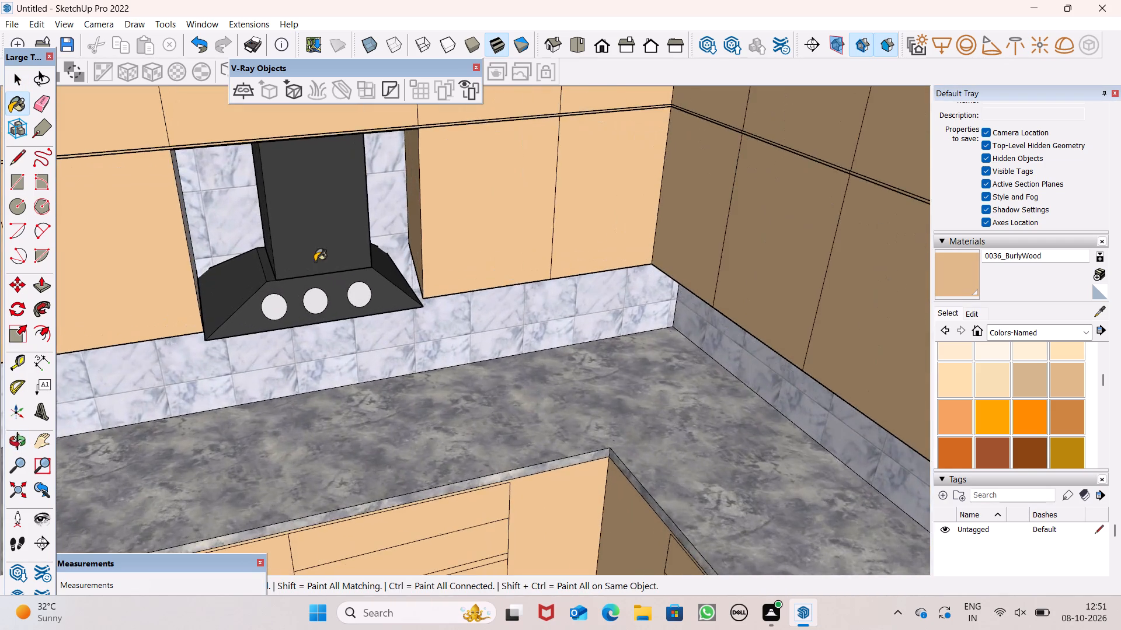
pyautogui.moveTo(297, 279); pyautogui.dragTo(160, 295, button='middle')
pyautogui.click(229, 208)
pyautogui.scroll(-5, 398, 242)
pyautogui.moveTo(431, 292); pyautogui.dragTo(490, 109, button='middle')
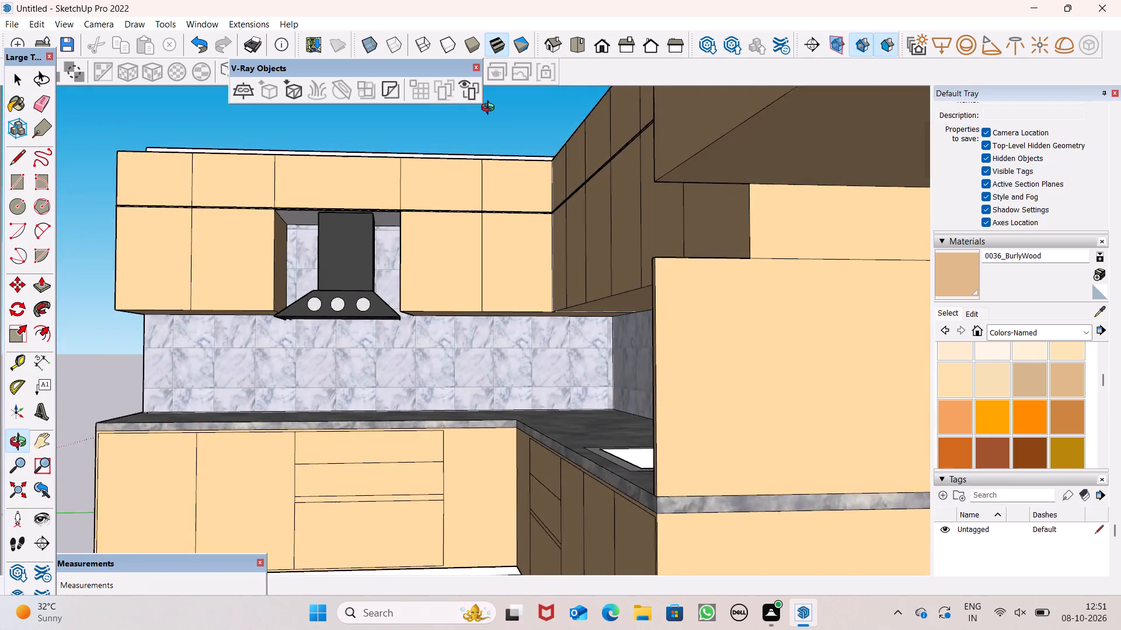
pyautogui.moveTo(490, 109); pyautogui.dragTo(824, 225, button='middle')
pyautogui.scroll(-3, 618, 176)
pyautogui.scroll(1, 618, 176)
pyautogui.scroll(-3, 618, 176)
pyautogui.scroll(1, 495, 143)
pyautogui.scroll(-9, 504, 233)
pyautogui.scroll(-2, 385, 191)
pyautogui.press('space')
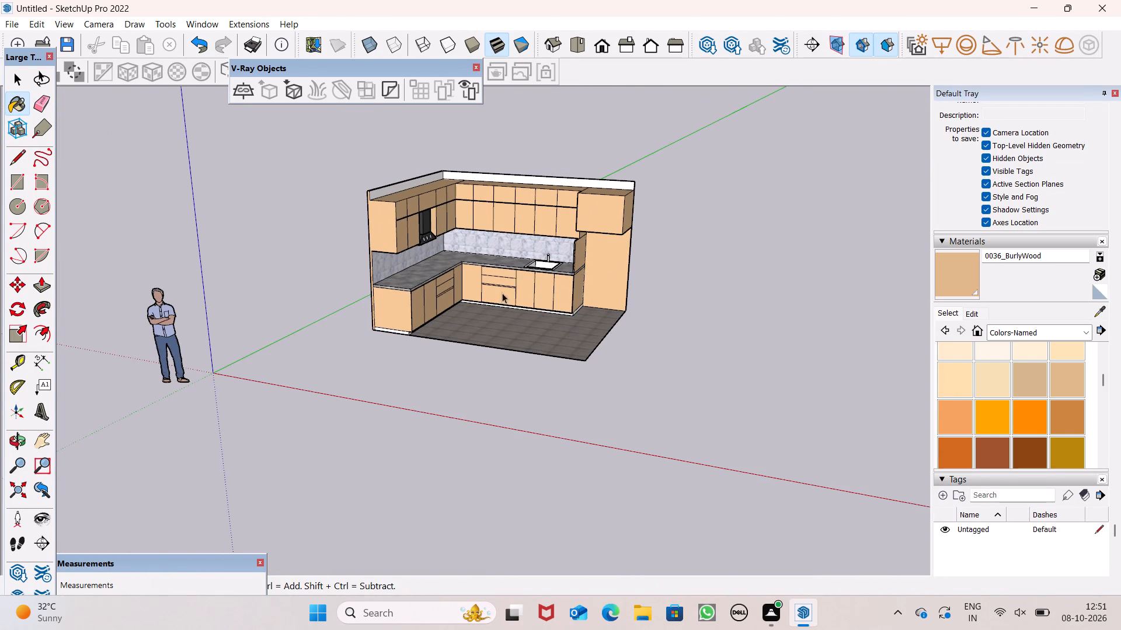
# Examine the painted kitchen from the front and from above.
pyautogui.moveTo(515, 316); pyautogui.dragTo(536, 324, button='middle')
pyautogui.scroll(3, 681, 327)
pyautogui.scroll(-1, 599, 299)
pyautogui.moveTo(720, 357); pyautogui.dragTo(764, 284, button='middle')
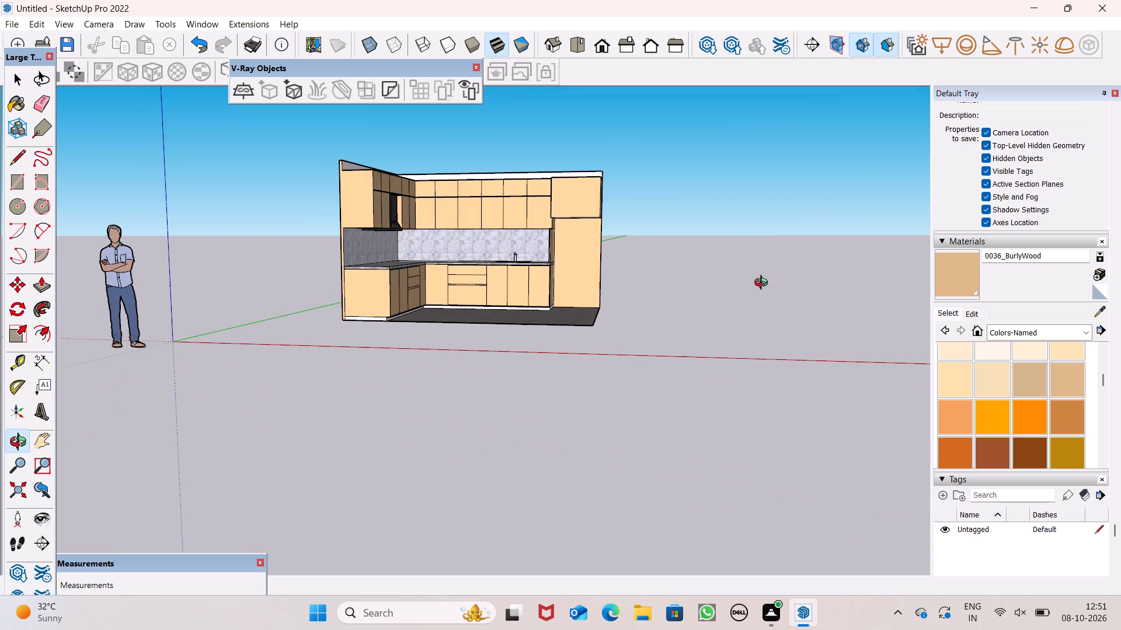
pyautogui.moveTo(764, 284); pyautogui.dragTo(764, 285, button='middle')
pyautogui.scroll(1, 733, 247)
pyautogui.moveTo(733, 251); pyautogui.dragTo(741, 411, button='middle')
pyautogui.scroll(1, 760, 397)
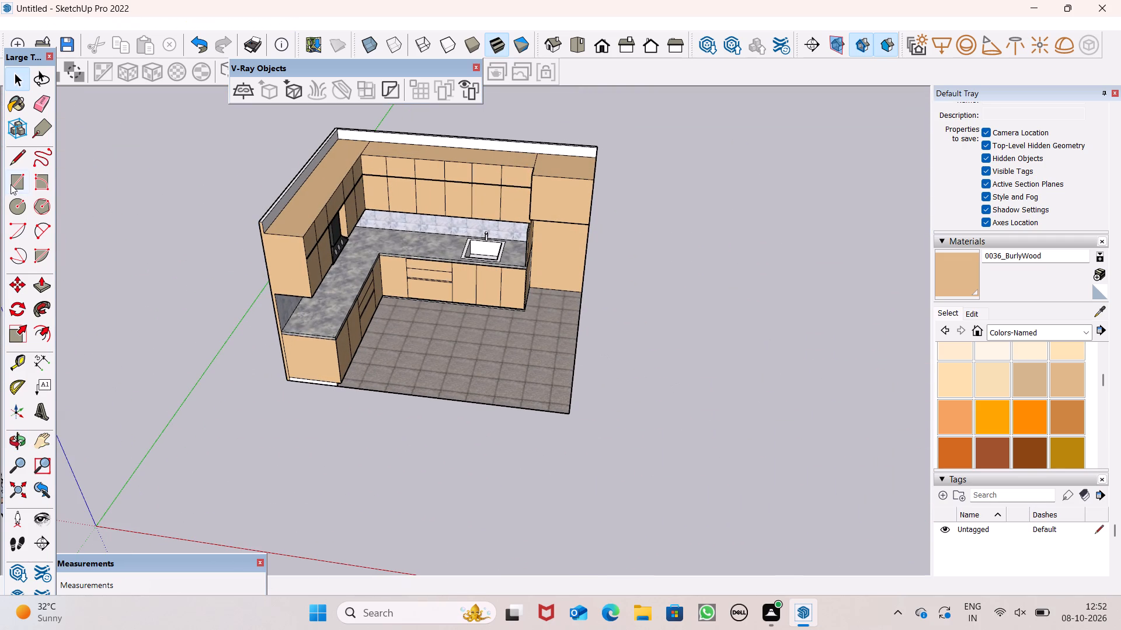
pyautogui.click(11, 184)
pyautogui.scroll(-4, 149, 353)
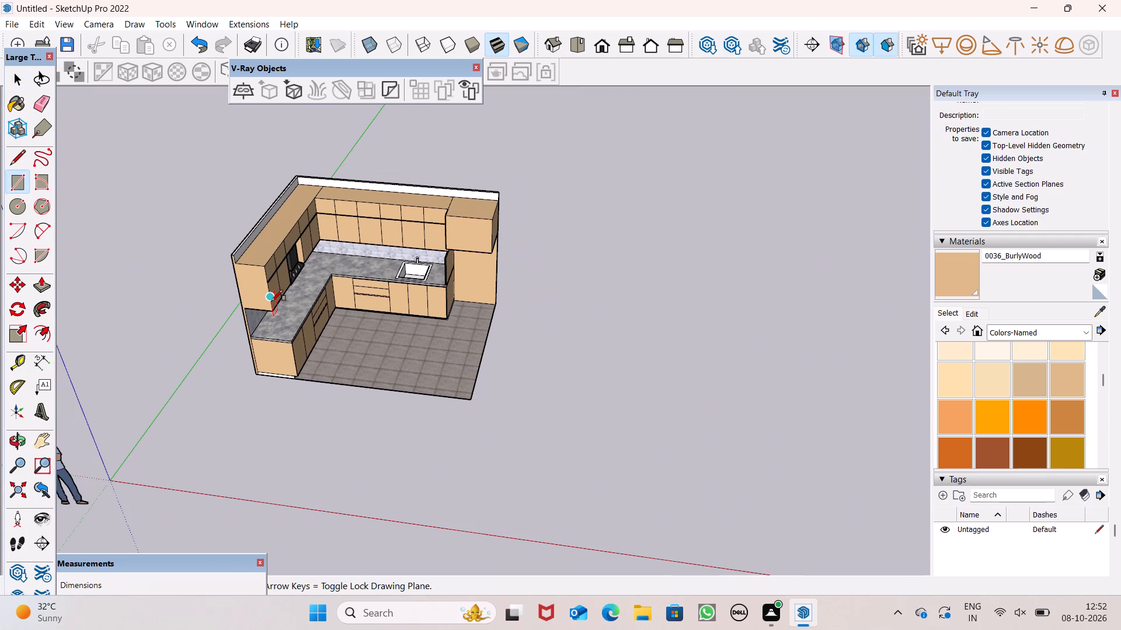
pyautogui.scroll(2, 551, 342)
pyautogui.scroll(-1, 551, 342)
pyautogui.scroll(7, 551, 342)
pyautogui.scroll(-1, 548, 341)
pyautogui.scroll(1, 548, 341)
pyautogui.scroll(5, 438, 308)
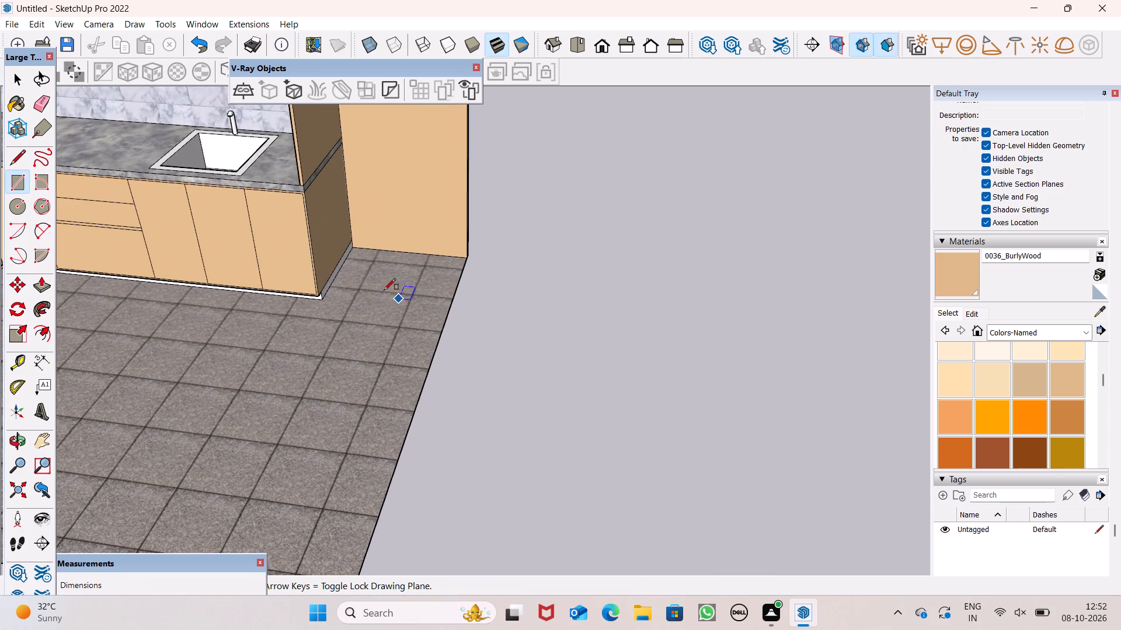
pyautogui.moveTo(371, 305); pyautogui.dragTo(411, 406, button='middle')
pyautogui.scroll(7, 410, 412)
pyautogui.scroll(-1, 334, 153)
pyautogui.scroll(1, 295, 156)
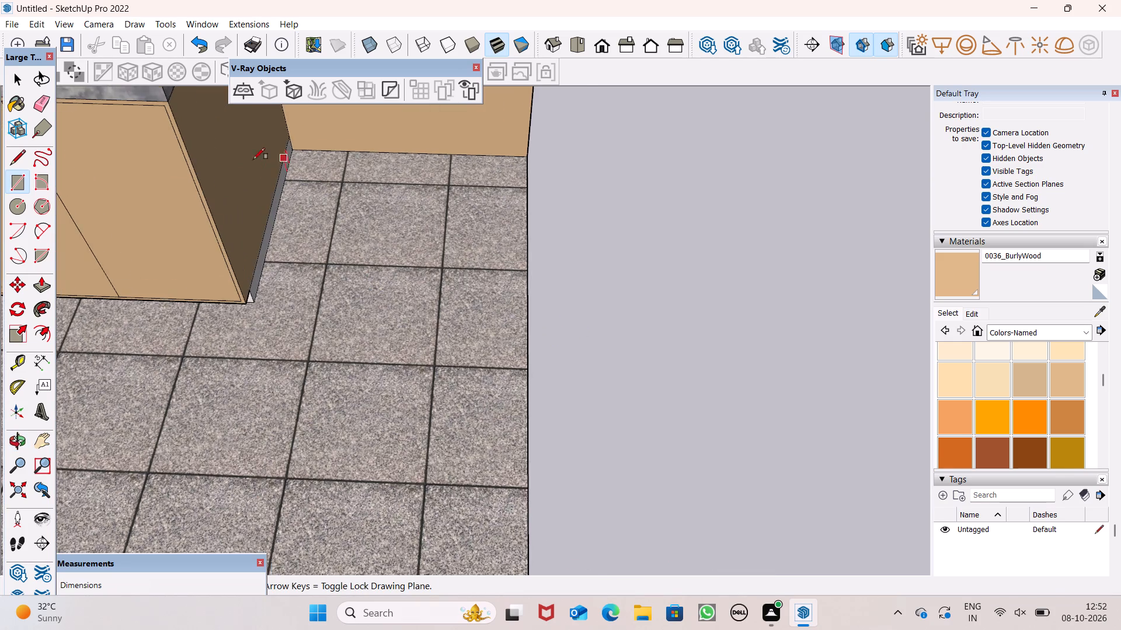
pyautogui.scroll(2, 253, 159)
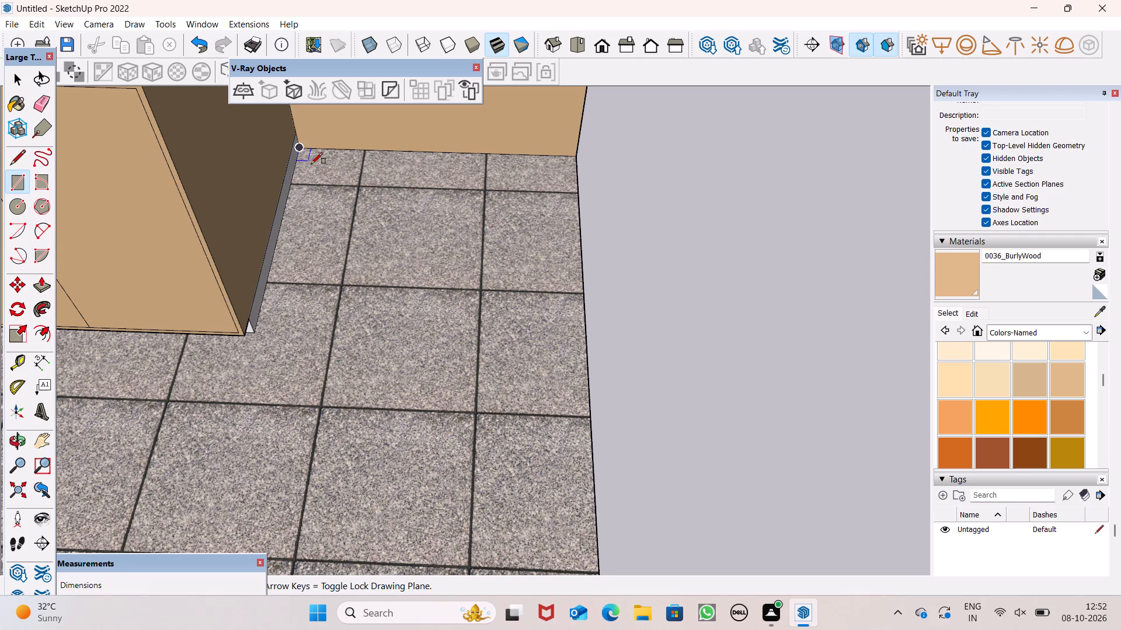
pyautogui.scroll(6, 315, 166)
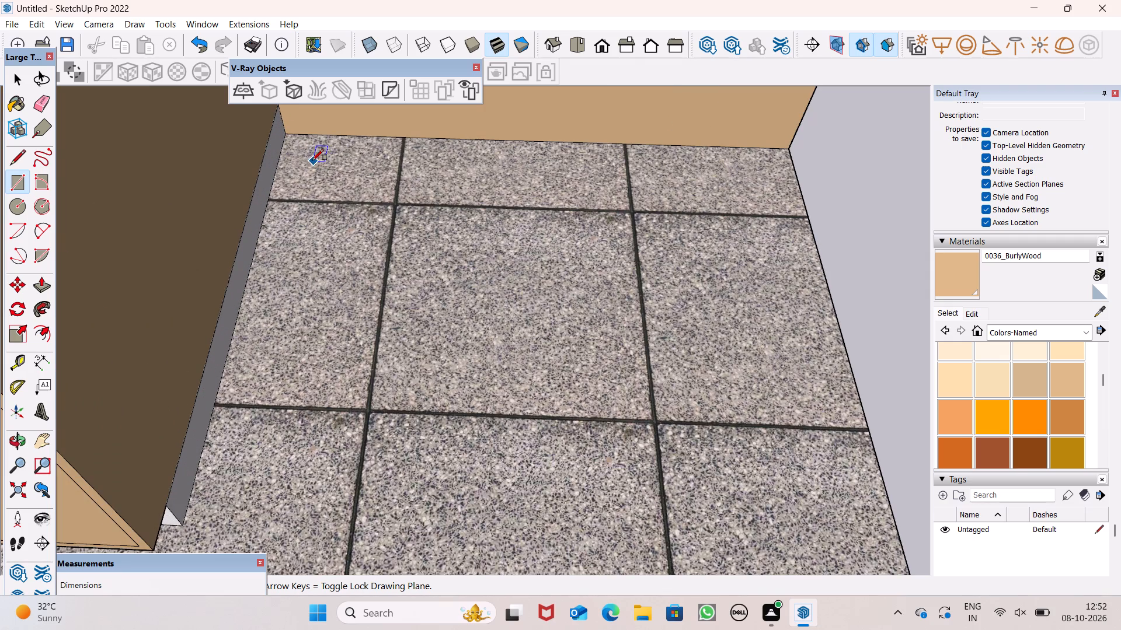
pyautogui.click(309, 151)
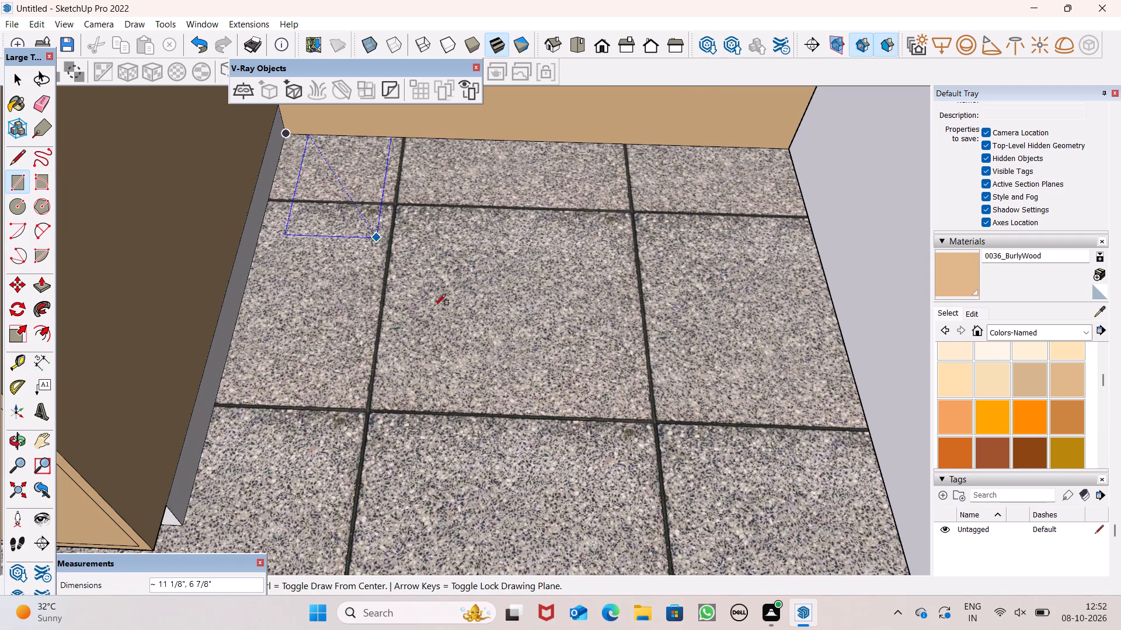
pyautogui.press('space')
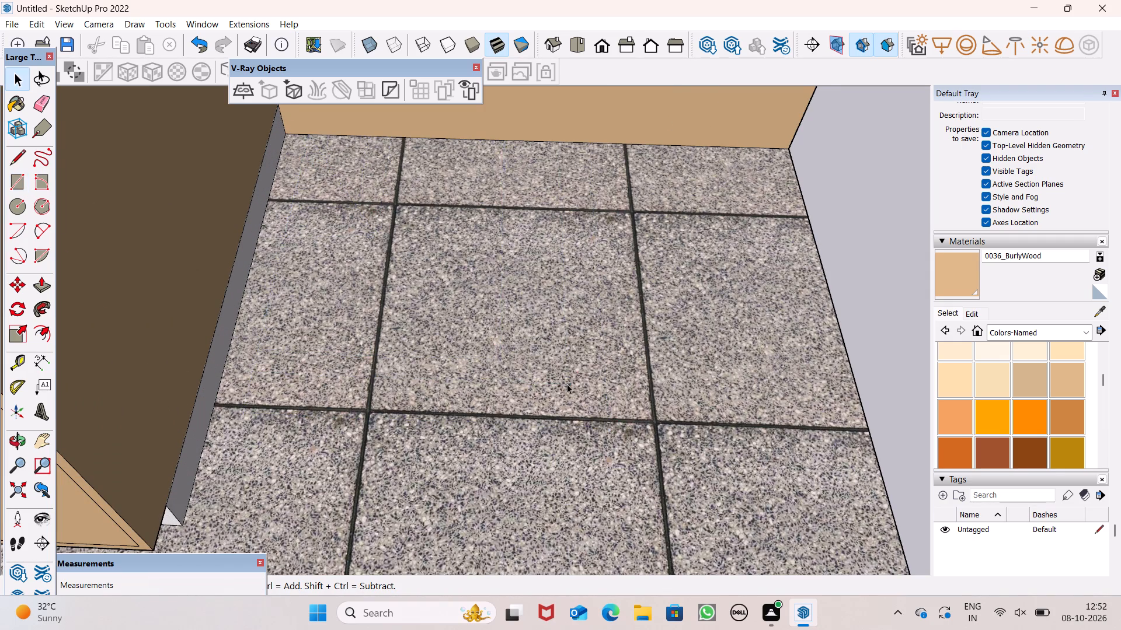
# Draw a rectangle about 3' by 2' 6" on the open floor area beside the sink cabinets.
pyautogui.scroll(-2, 537, 359)
pyautogui.scroll(-4, 482, 274)
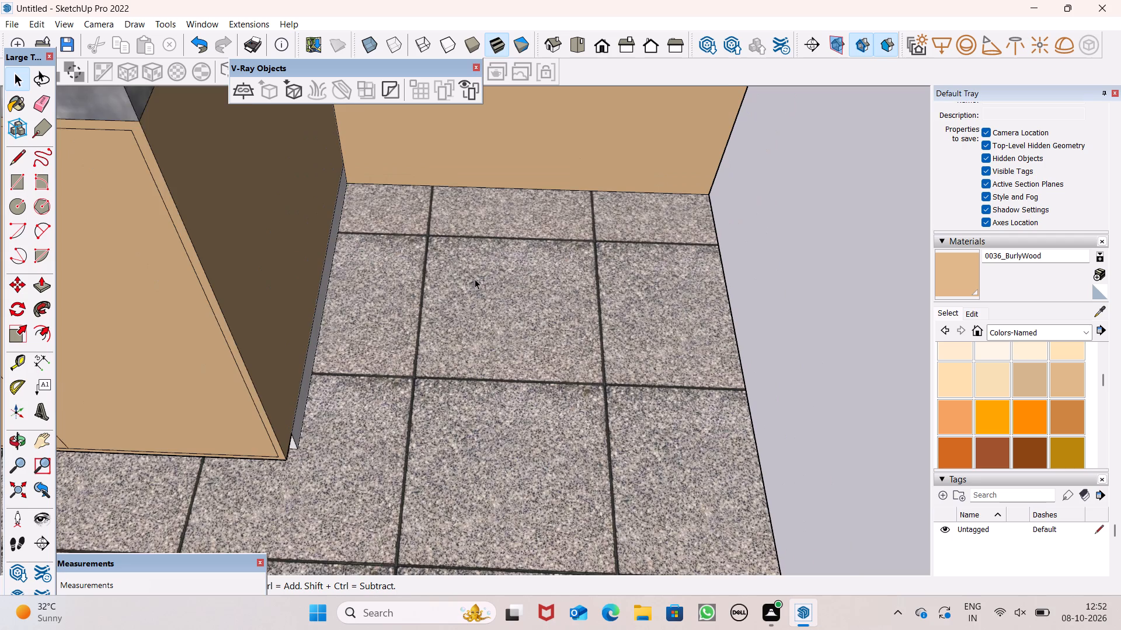
pyautogui.scroll(-2, 472, 281)
pyautogui.moveTo(530, 341); pyautogui.dragTo(514, 353, button='middle')
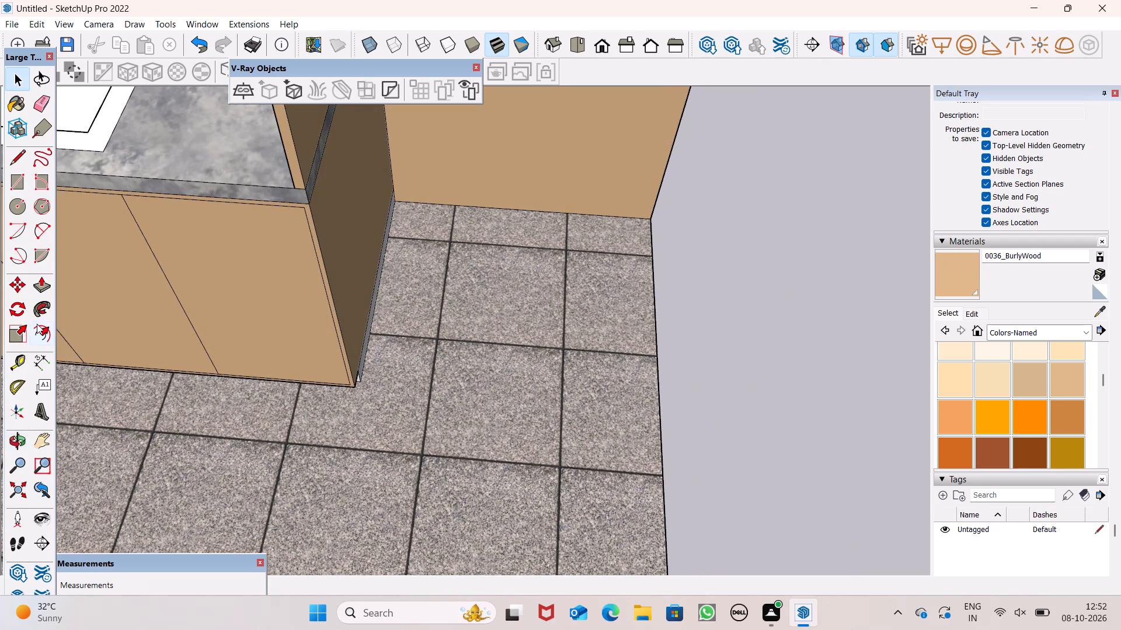
pyautogui.click(16, 188)
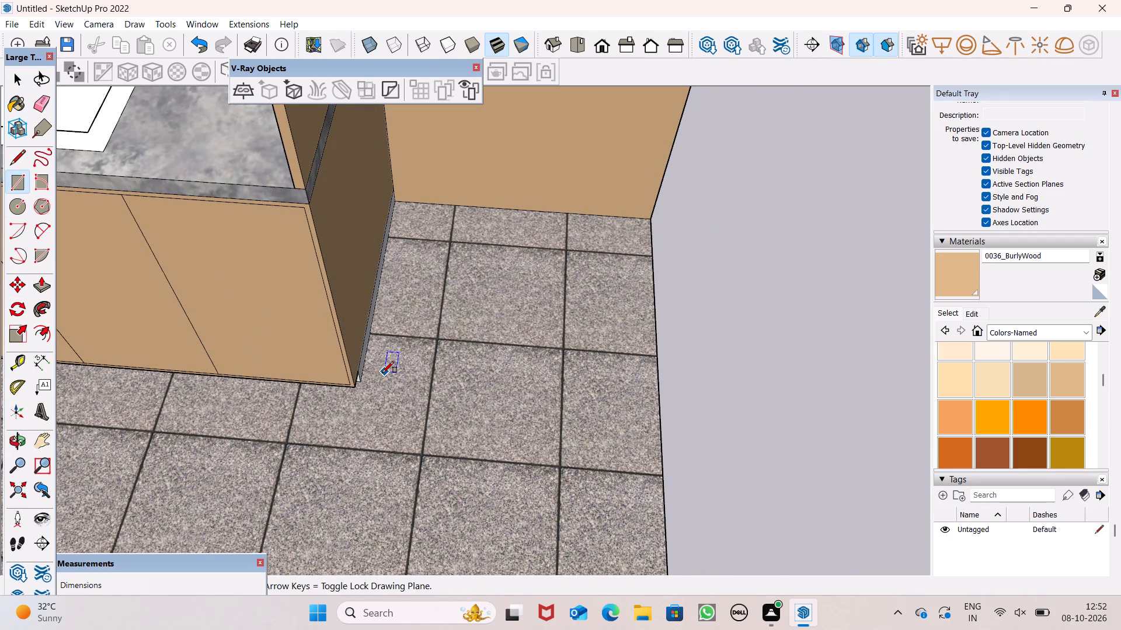
pyautogui.click(380, 376)
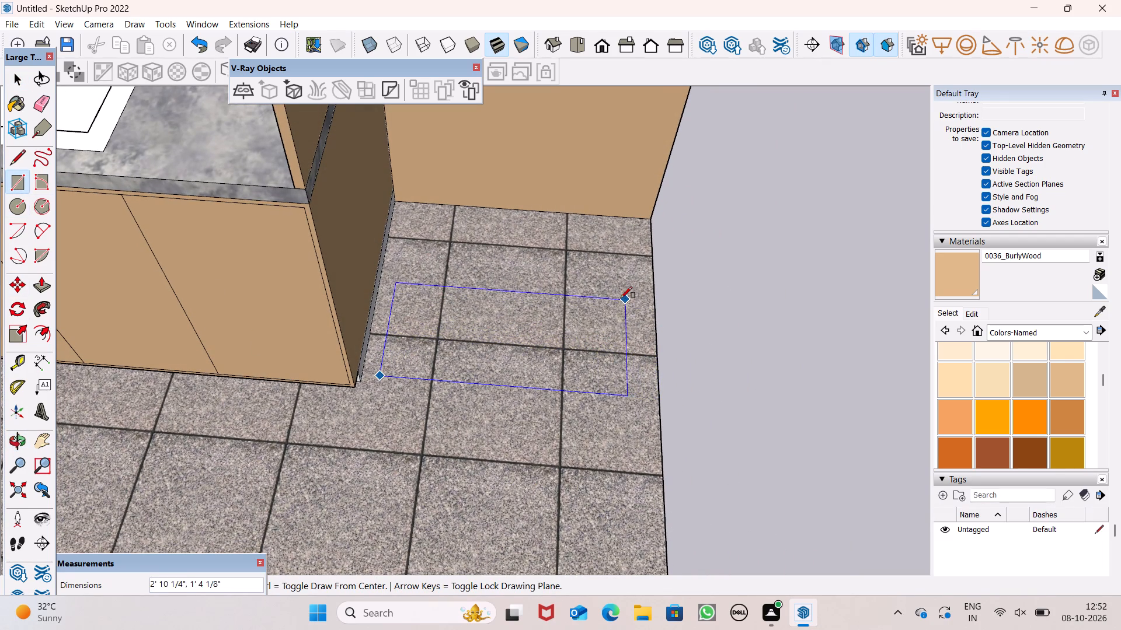
pyautogui.scroll(2, 640, 278)
pyautogui.scroll(-1, 640, 278)
pyautogui.scroll(3, 640, 278)
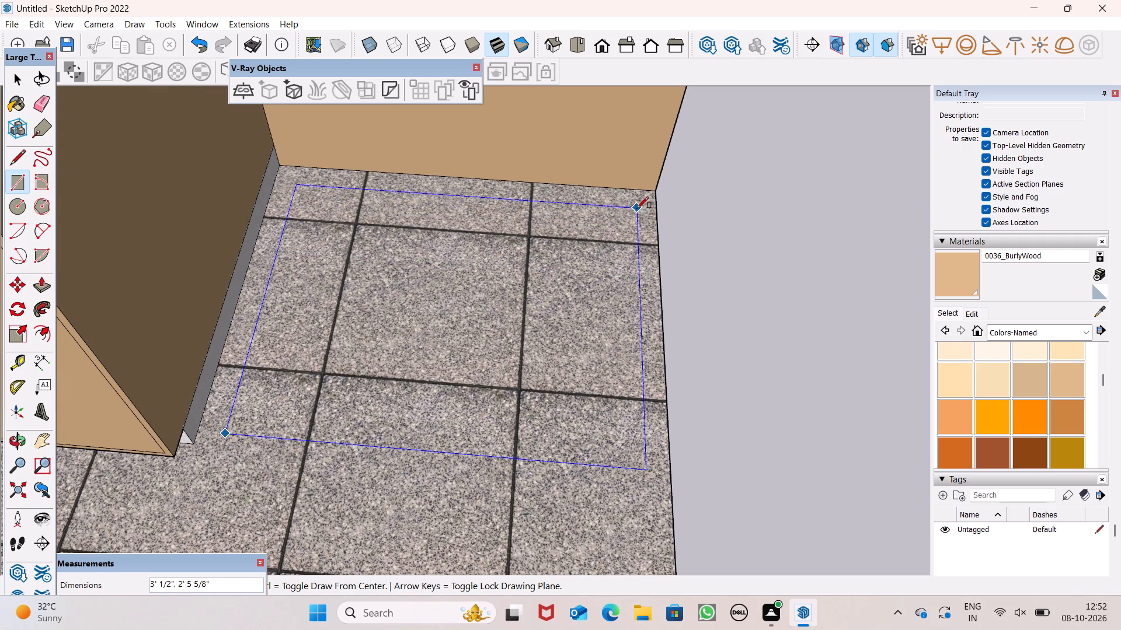
pyautogui.click(637, 208)
pyautogui.press('space')
# Move the new rectangle about 5' 4" off the floor into the empty space beyond the kitchen's open side.
pyautogui.doubleClick(594, 264)
pyautogui.scroll(-6, 474, 297)
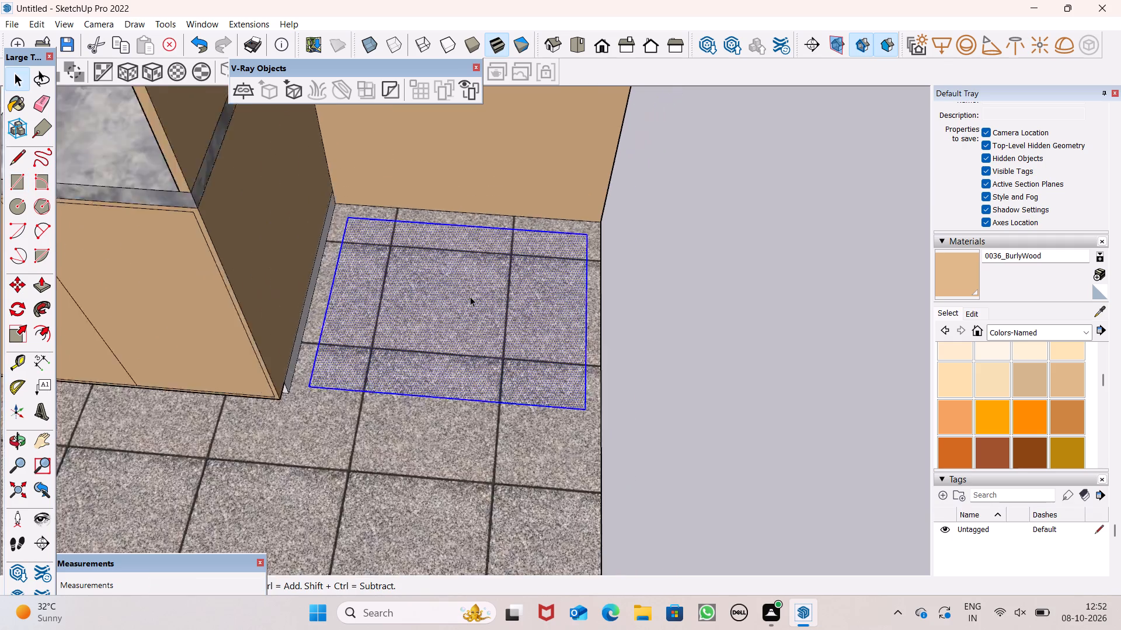
pyautogui.scroll(-2, 470, 296)
pyautogui.scroll(-5, 419, 296)
pyautogui.press('m')
pyautogui.press('Return')
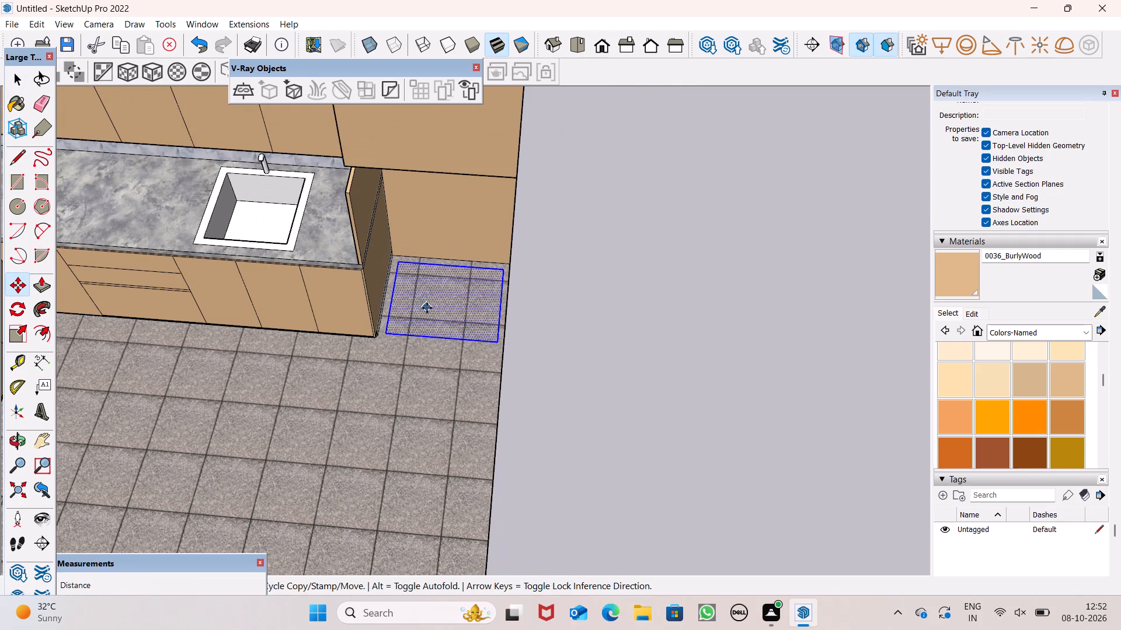
pyautogui.moveTo(437, 304); pyautogui.dragTo(628, 338)
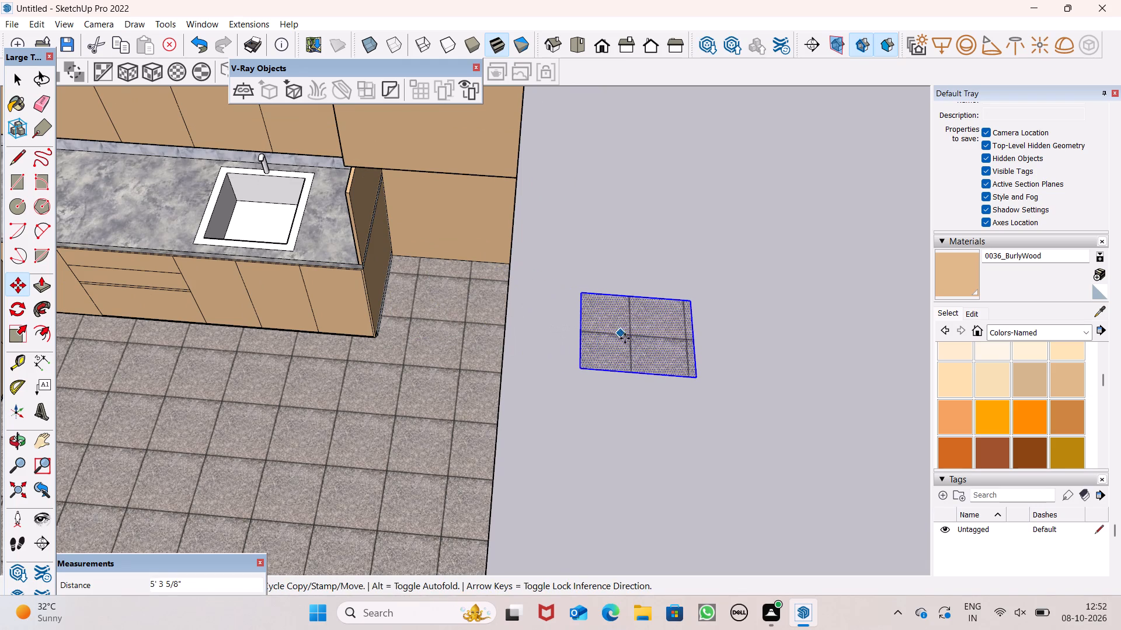
pyautogui.press('space')
pyautogui.click(640, 386)
# Paint the moved rectangle with 0030_OldLace from Colors-Named.
pyautogui.scroll(5, 666, 297)
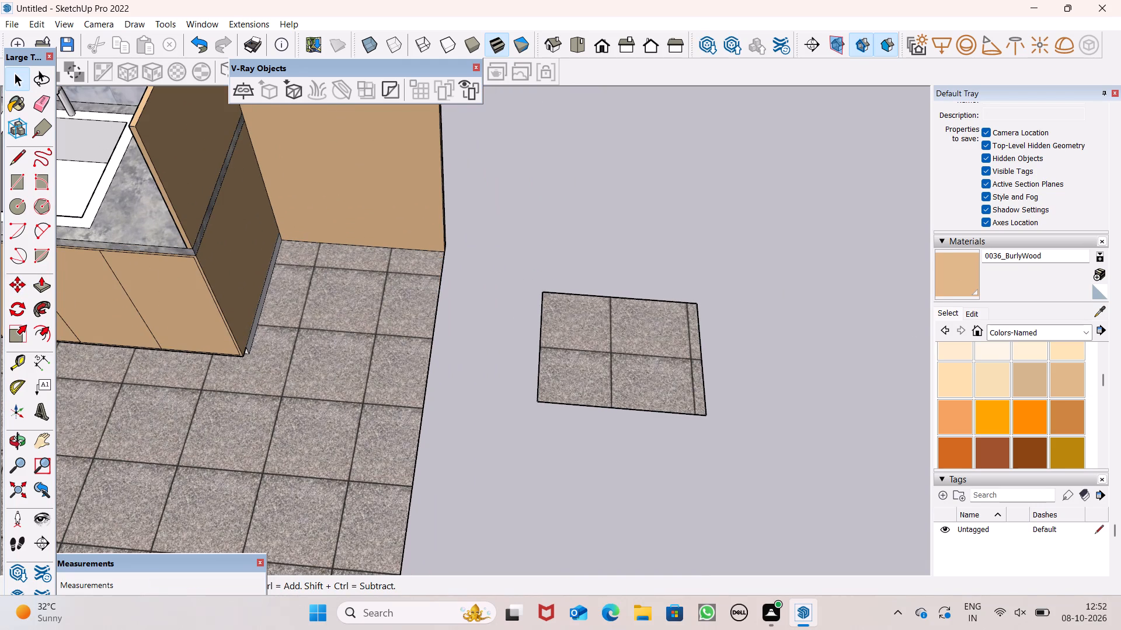
pyautogui.click(998, 349)
pyautogui.click(670, 356)
pyautogui.scroll(-4, 734, 374)
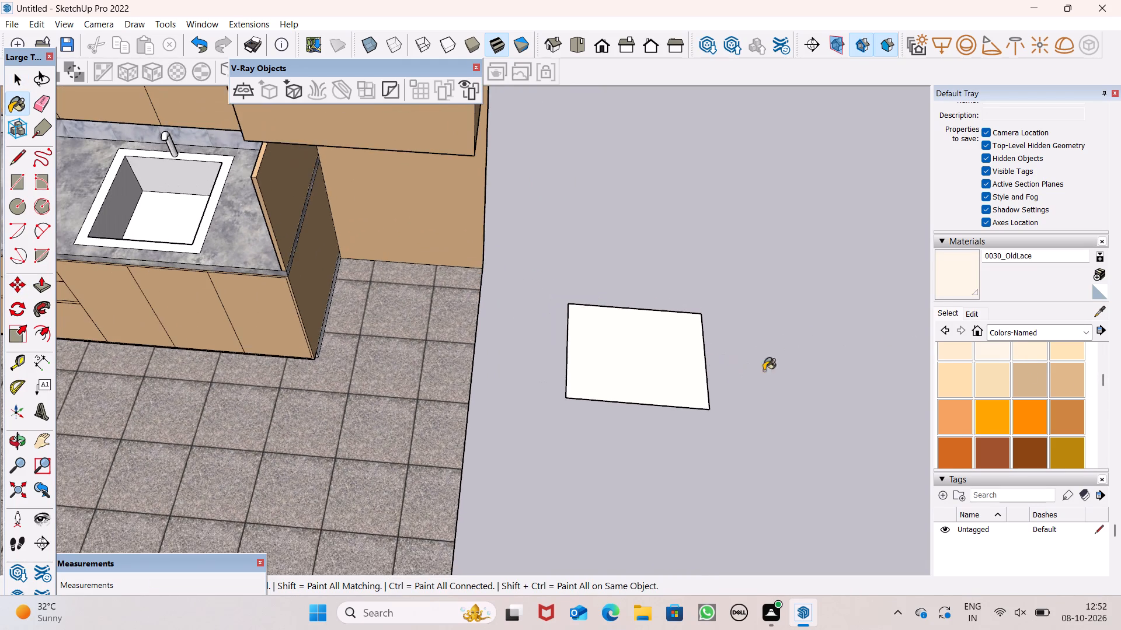
# Push/Pull the OldLace rectangle upward 4' into a box.
pyautogui.moveTo(948, 432); pyautogui.dragTo(713, 300, button='middle')
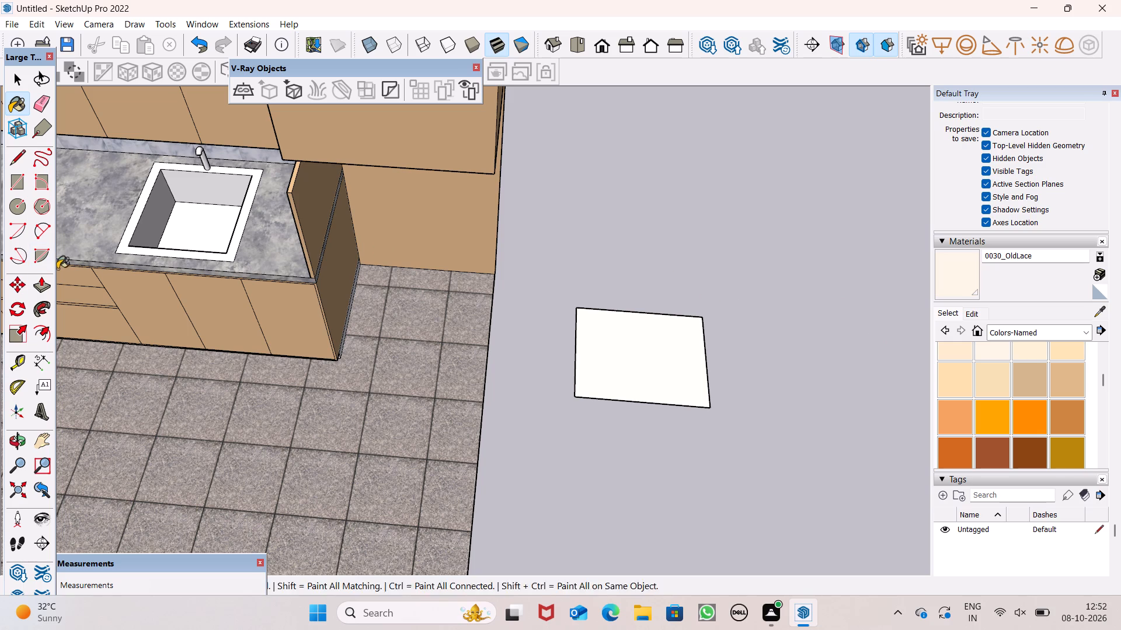
pyautogui.click(44, 293)
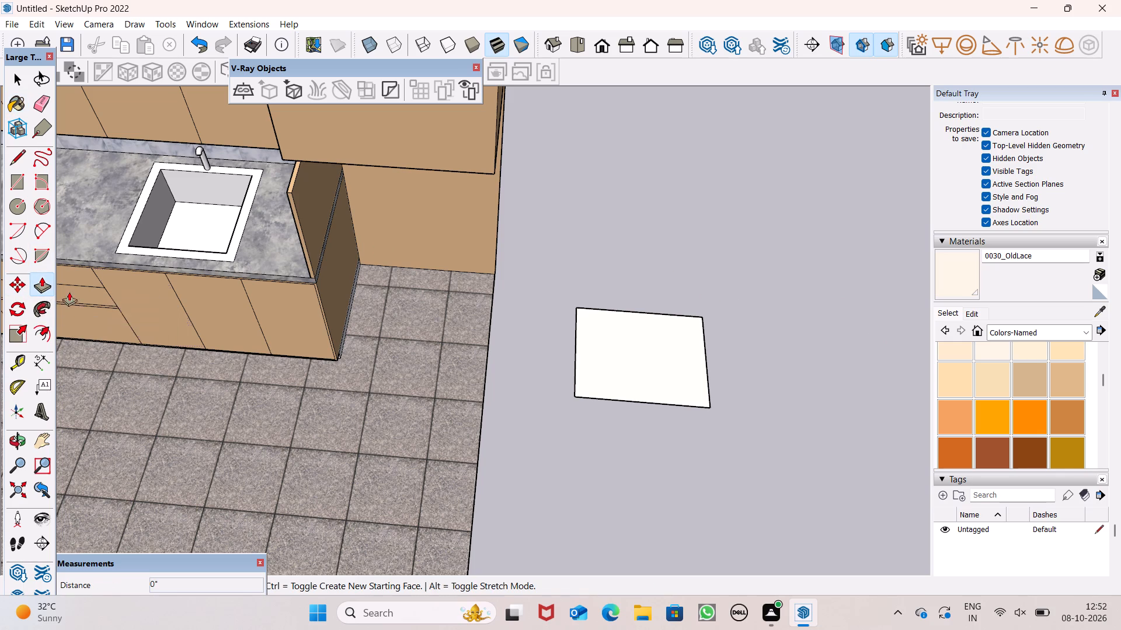
pyautogui.moveTo(599, 359); pyautogui.dragTo(610, 276)
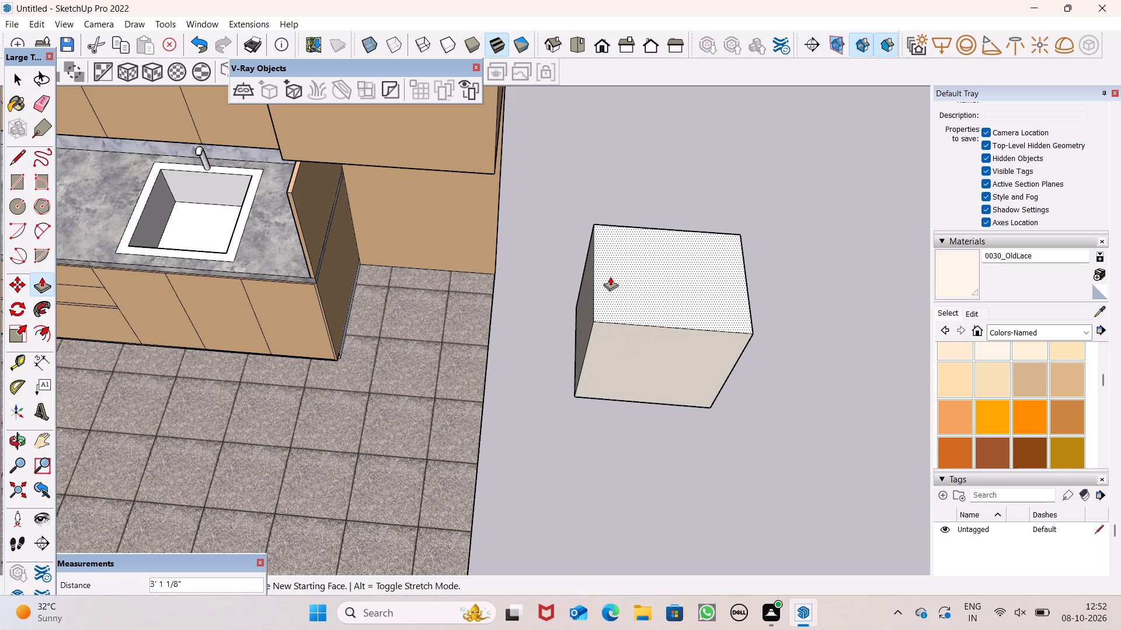
pyautogui.moveTo(610, 276); pyautogui.dragTo(610, 275)
pyautogui.write("4'")
pyautogui.press('Return')
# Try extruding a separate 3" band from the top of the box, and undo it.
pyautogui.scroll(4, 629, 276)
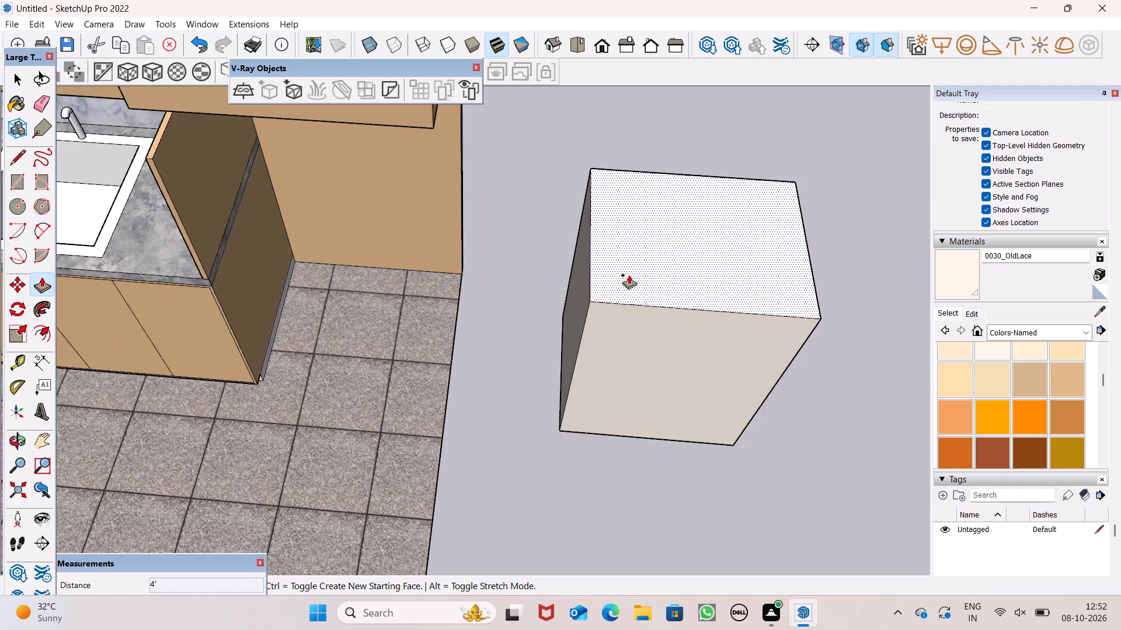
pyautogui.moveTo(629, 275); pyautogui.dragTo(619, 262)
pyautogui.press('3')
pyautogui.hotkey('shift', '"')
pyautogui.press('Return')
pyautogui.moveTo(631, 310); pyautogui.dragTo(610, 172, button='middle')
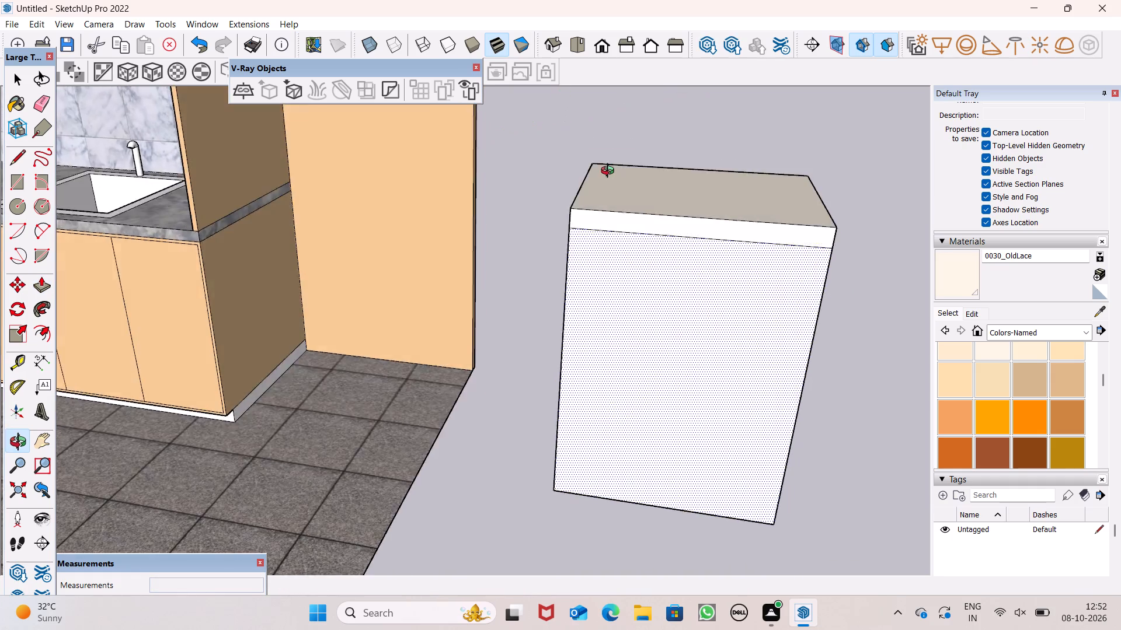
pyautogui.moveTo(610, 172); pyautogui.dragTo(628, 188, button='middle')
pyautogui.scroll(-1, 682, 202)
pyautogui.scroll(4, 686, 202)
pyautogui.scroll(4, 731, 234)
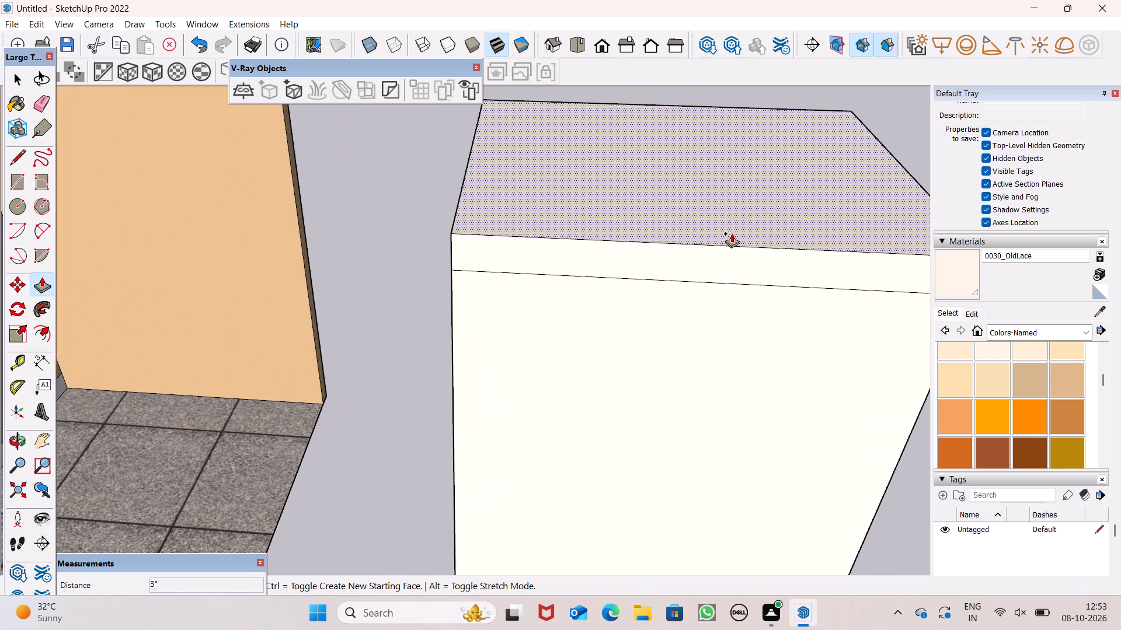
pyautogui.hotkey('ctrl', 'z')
# Extrude the box's top face upward 2" as a separate thin band.
pyautogui.moveTo(701, 238); pyautogui.dragTo(693, 209)
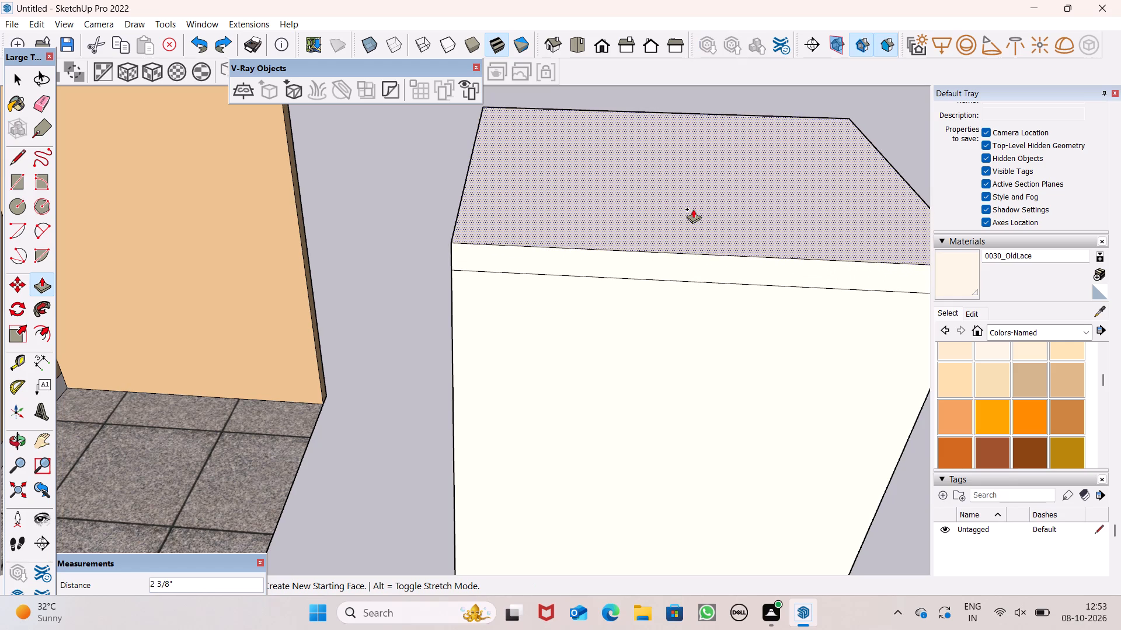
pyautogui.moveTo(693, 209); pyautogui.dragTo(692, 206)
pyautogui.press('2')
pyautogui.hotkey('shift', '"')
pyautogui.press('Return')
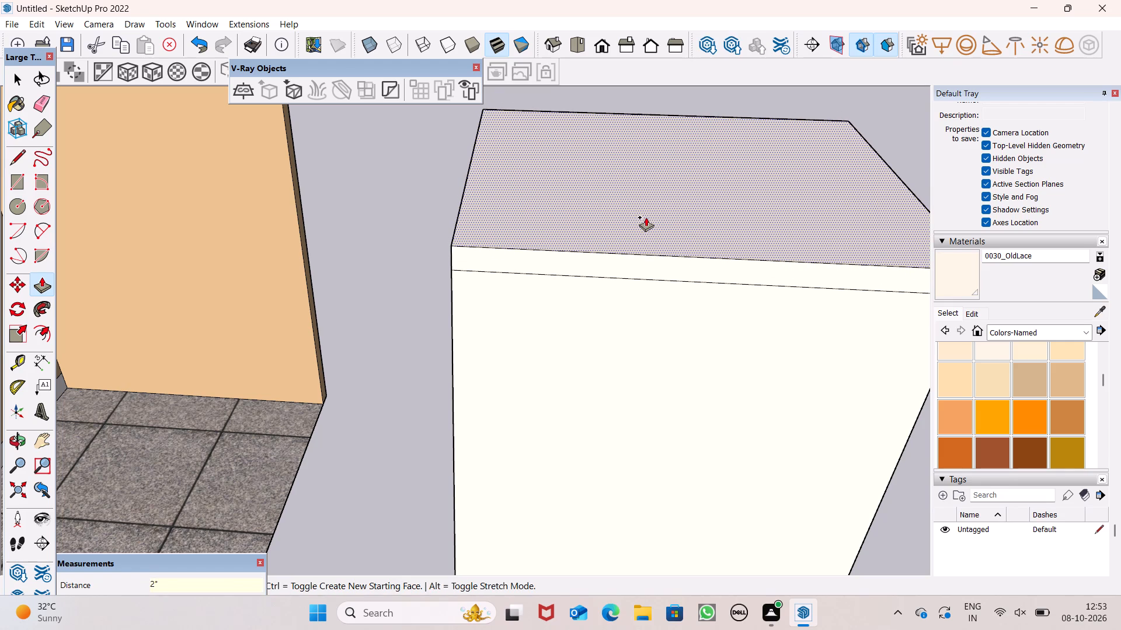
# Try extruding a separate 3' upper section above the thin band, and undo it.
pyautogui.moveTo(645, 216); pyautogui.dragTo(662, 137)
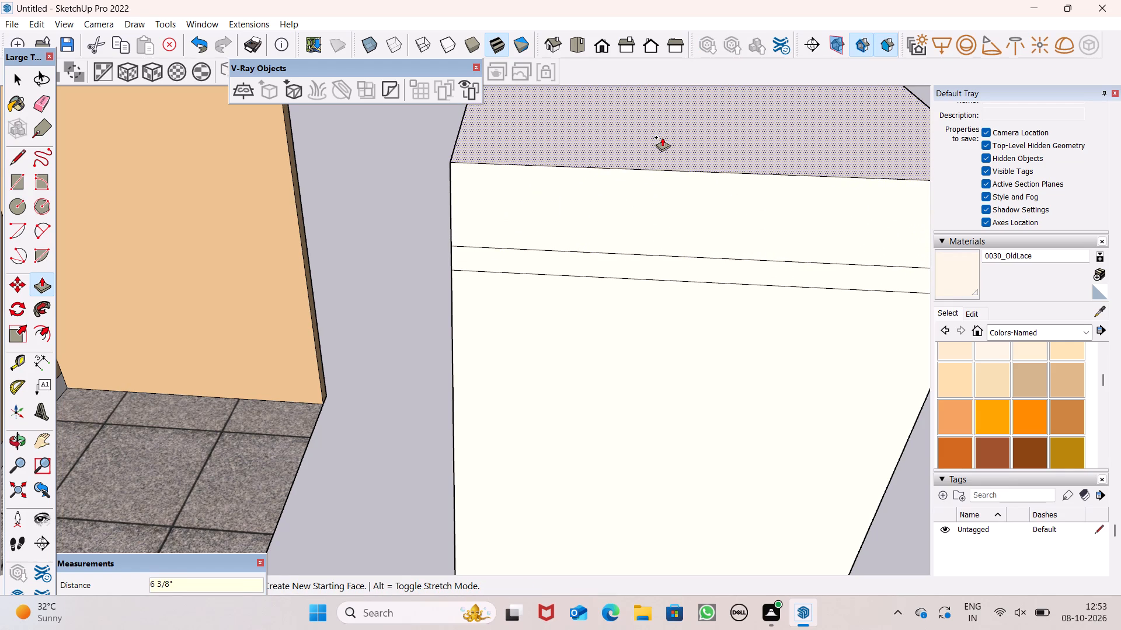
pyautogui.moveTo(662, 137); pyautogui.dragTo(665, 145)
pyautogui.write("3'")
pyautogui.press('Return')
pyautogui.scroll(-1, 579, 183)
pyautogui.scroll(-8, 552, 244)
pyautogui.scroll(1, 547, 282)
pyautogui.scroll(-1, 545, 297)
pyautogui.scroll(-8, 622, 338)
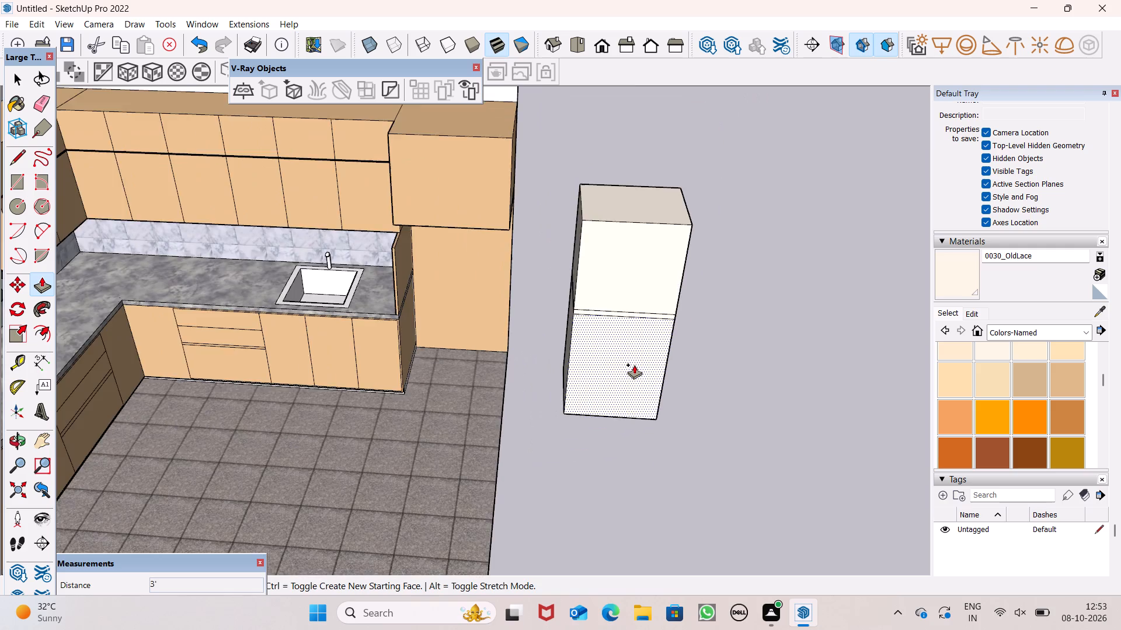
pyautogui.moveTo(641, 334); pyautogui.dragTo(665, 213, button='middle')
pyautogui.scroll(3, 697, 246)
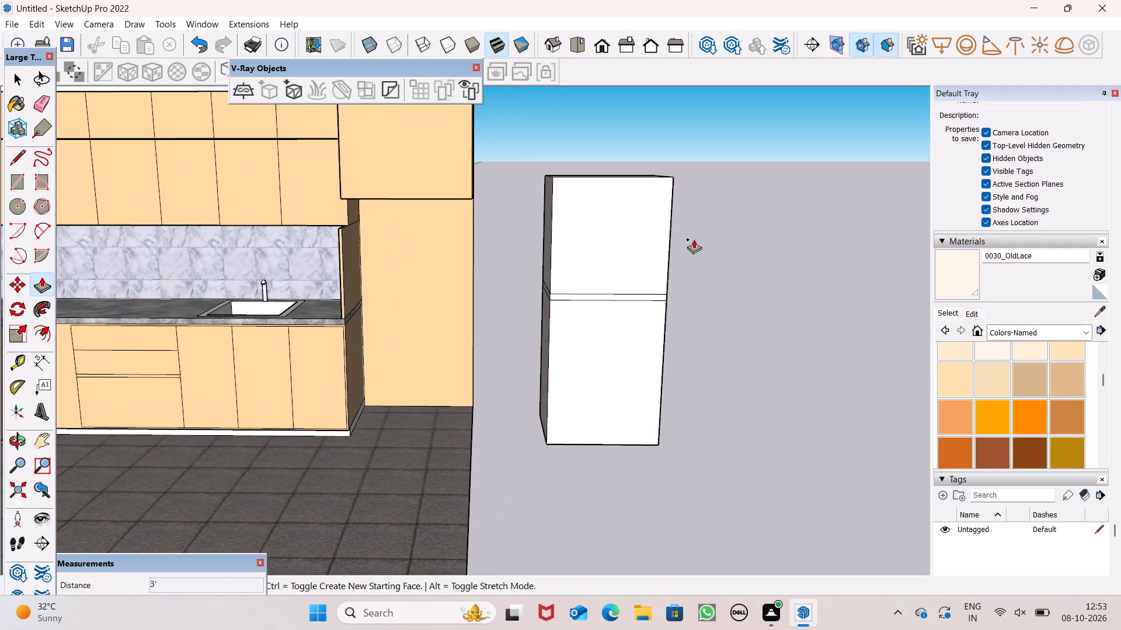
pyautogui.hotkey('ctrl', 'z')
# Extrude the top face above the thin band upward 2' as a separate upper section.
pyautogui.scroll(2, 664, 222)
pyautogui.moveTo(650, 262); pyautogui.dragTo(659, 367, button='middle')
pyautogui.scroll(1, 659, 366)
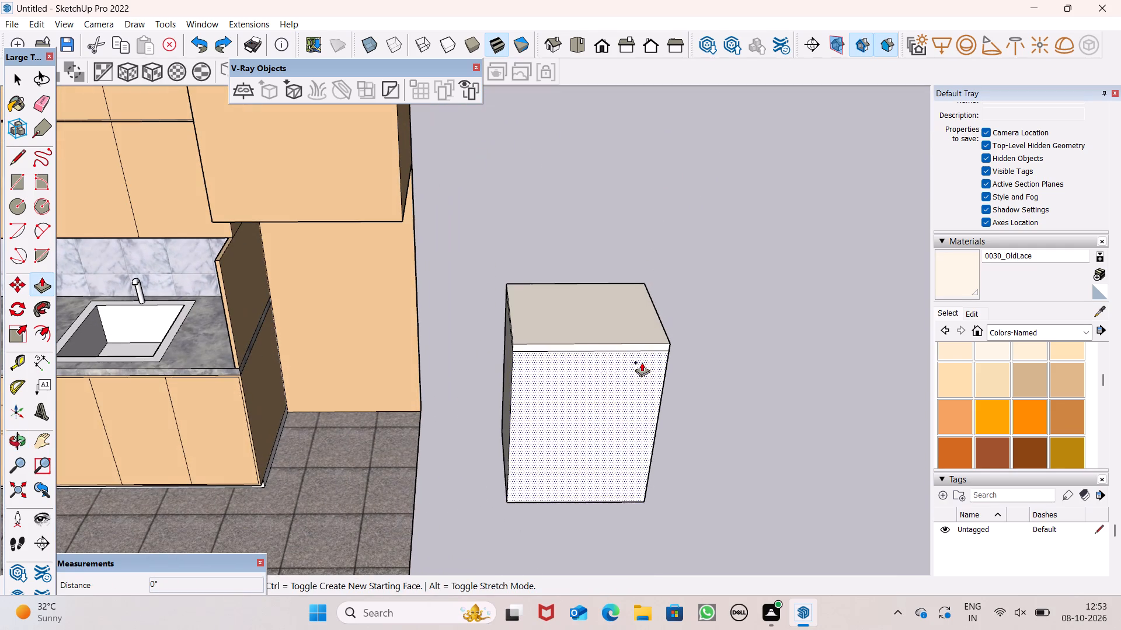
pyautogui.moveTo(585, 322); pyautogui.dragTo(594, 272)
pyautogui.press('2')
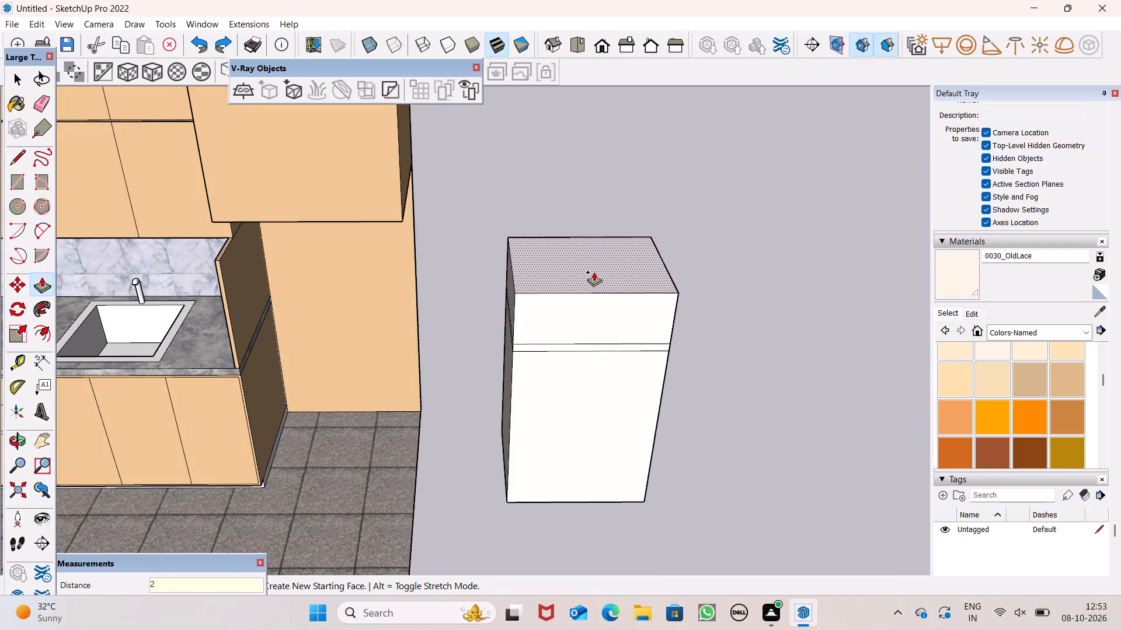
pyautogui.moveTo(594, 272); pyautogui.dragTo(594, 271)
pyautogui.press("'")
pyautogui.press('Return')
# Push the bottom face of the box upward about 7 1/2" to shorten the lower section.
pyautogui.scroll(-5, 649, 300)
pyautogui.moveTo(667, 312); pyautogui.dragTo(646, 155, button='middle')
pyautogui.scroll(1, 646, 155)
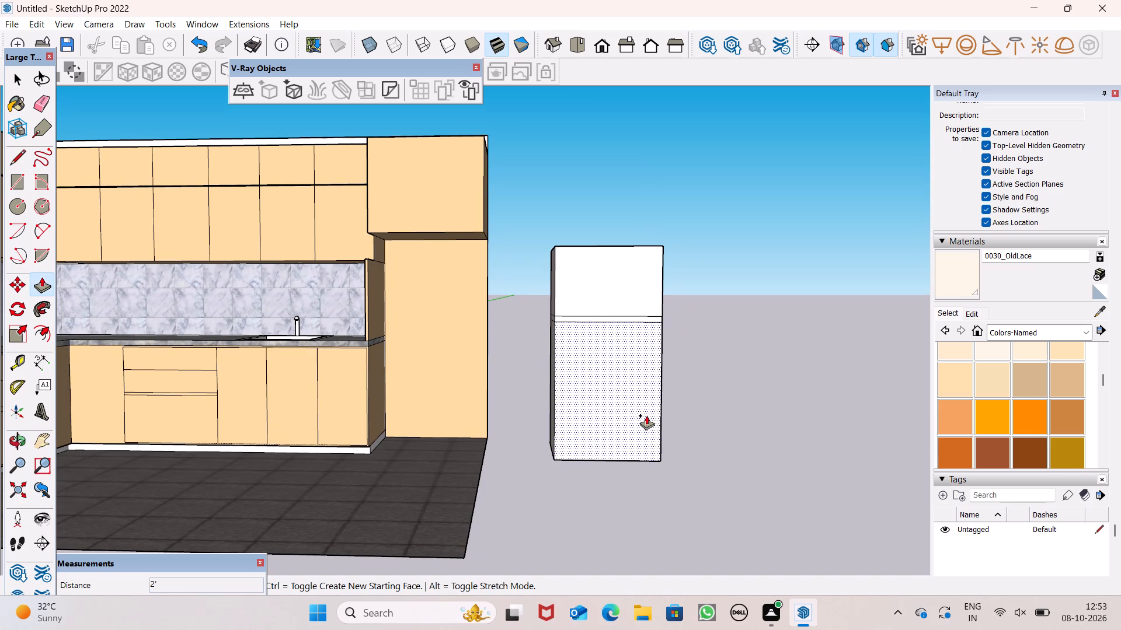
pyautogui.moveTo(641, 449); pyautogui.dragTo(625, 316, button='middle')
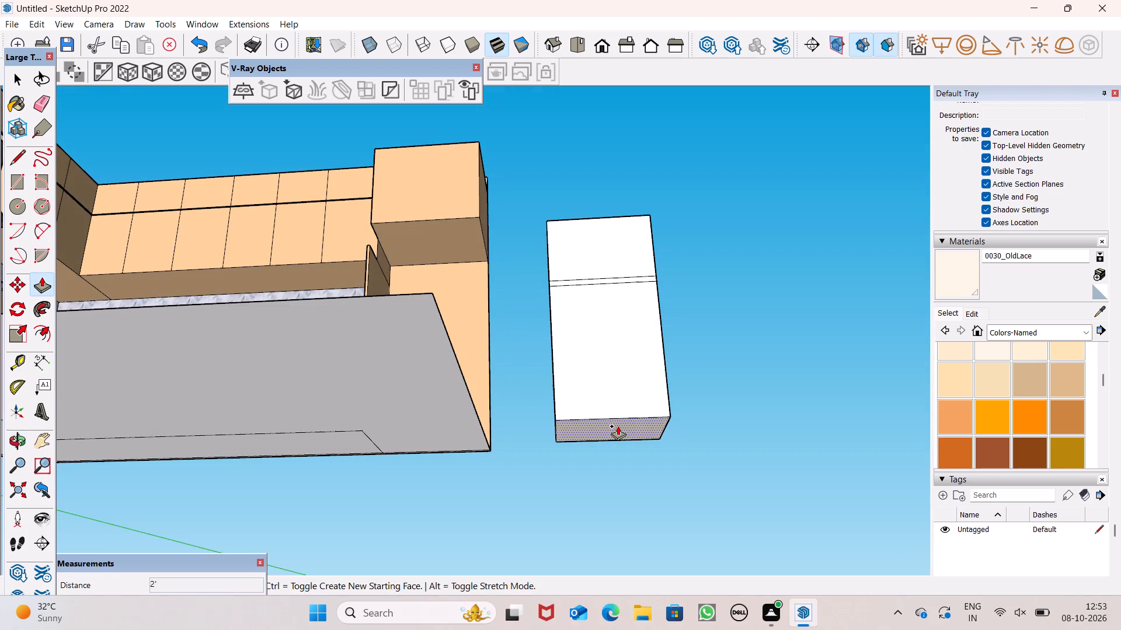
pyautogui.moveTo(618, 425); pyautogui.dragTo(618, 399)
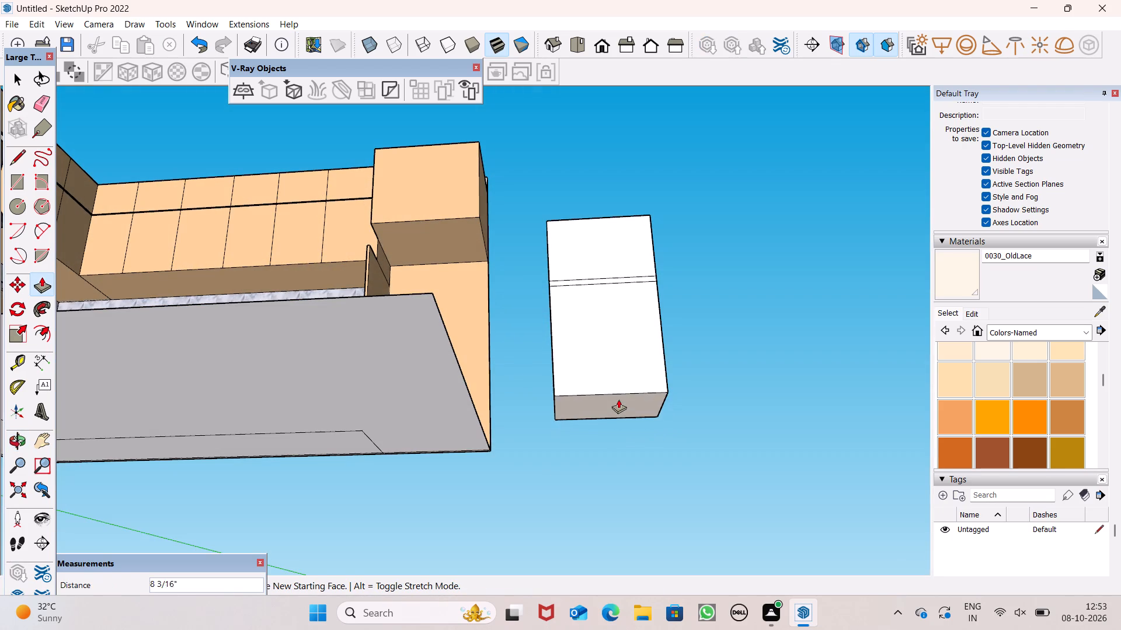
pyautogui.moveTo(618, 399); pyautogui.dragTo(614, 403)
pyautogui.scroll(1, 664, 390)
pyautogui.moveTo(666, 392); pyautogui.dragTo(681, 573, button='middle')
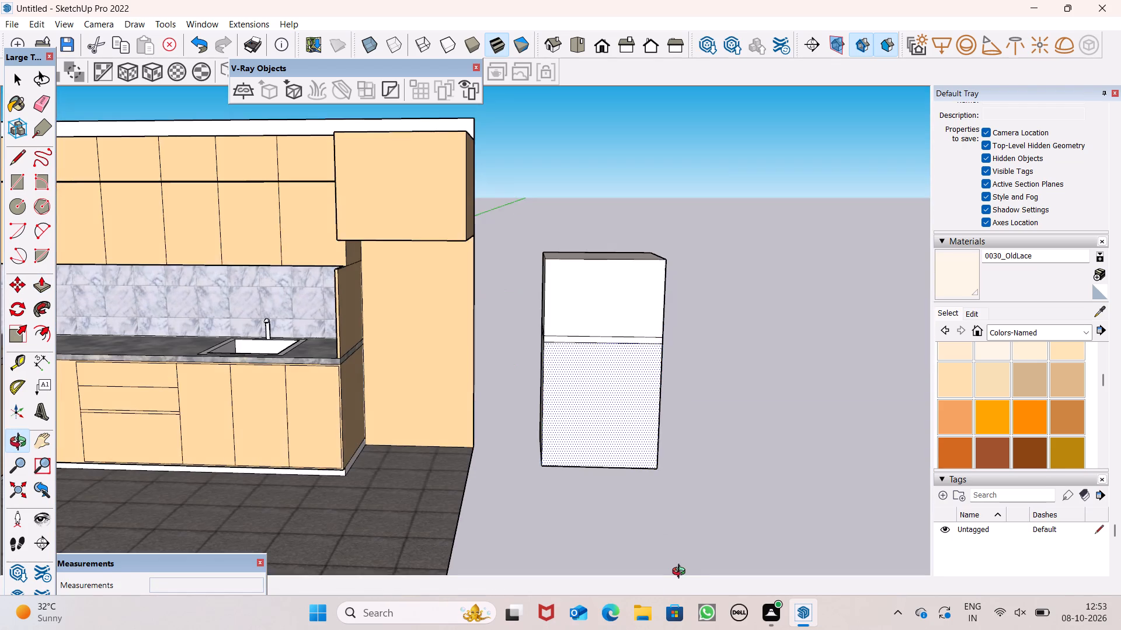
pyautogui.moveTo(681, 573); pyautogui.dragTo(676, 565, button='middle')
pyautogui.moveTo(637, 260); pyautogui.dragTo(644, 387, button='middle')
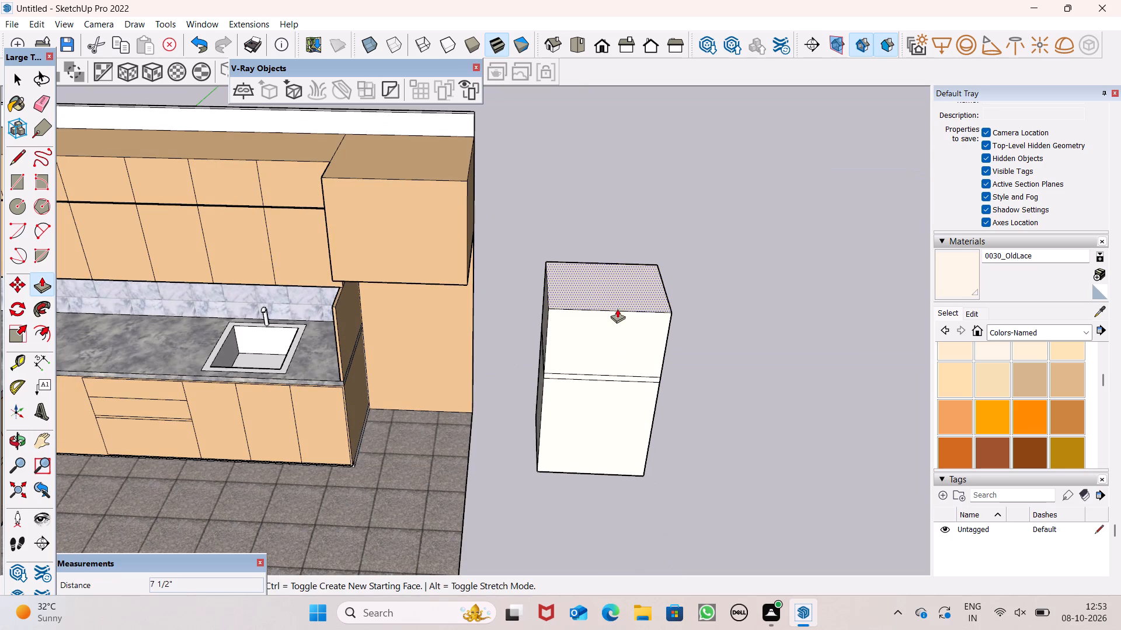
# Push the top face of the refrigerator's upper section down to shorten that section.
pyautogui.moveTo(619, 294); pyautogui.dragTo(618, 306)
pyautogui.moveTo(737, 397); pyautogui.dragTo(670, 378, button='middle')
pyautogui.scroll(1, 670, 378)
pyautogui.press('space')
# Push the front face of the thin band between the two sections inward about 1 1/16" to form a recessed gap.
pyautogui.scroll(-1, 689, 359)
pyautogui.scroll(1, 688, 360)
pyautogui.moveTo(690, 375); pyautogui.dragTo(737, 328, button='middle')
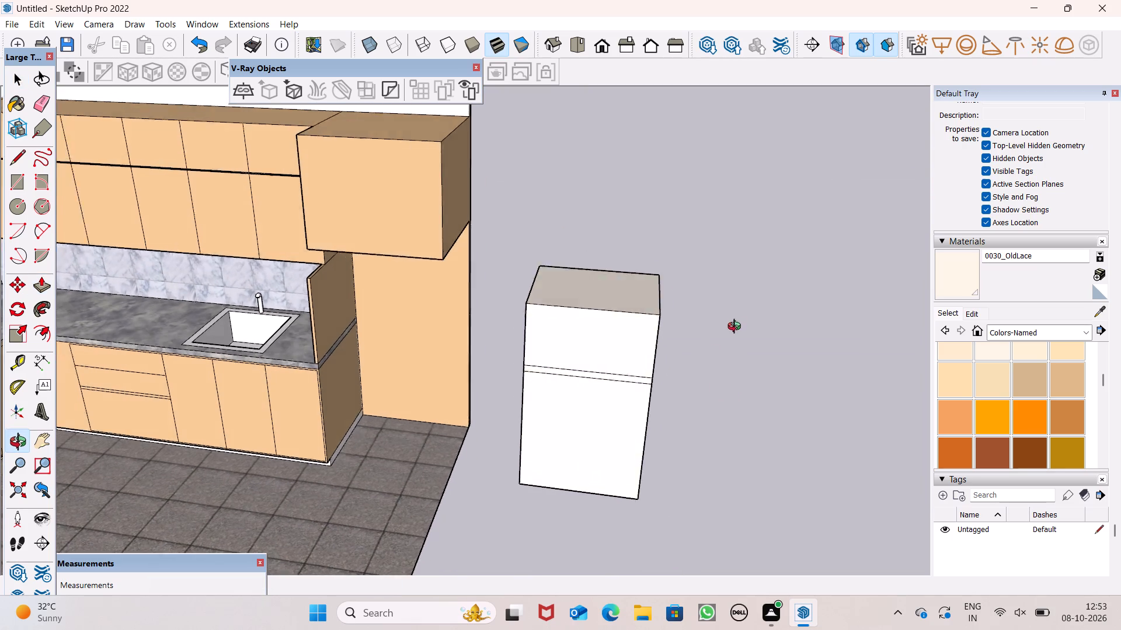
pyautogui.moveTo(737, 328); pyautogui.dragTo(740, 324, button='middle')
pyautogui.moveTo(734, 303); pyautogui.dragTo(762, 309, button='middle')
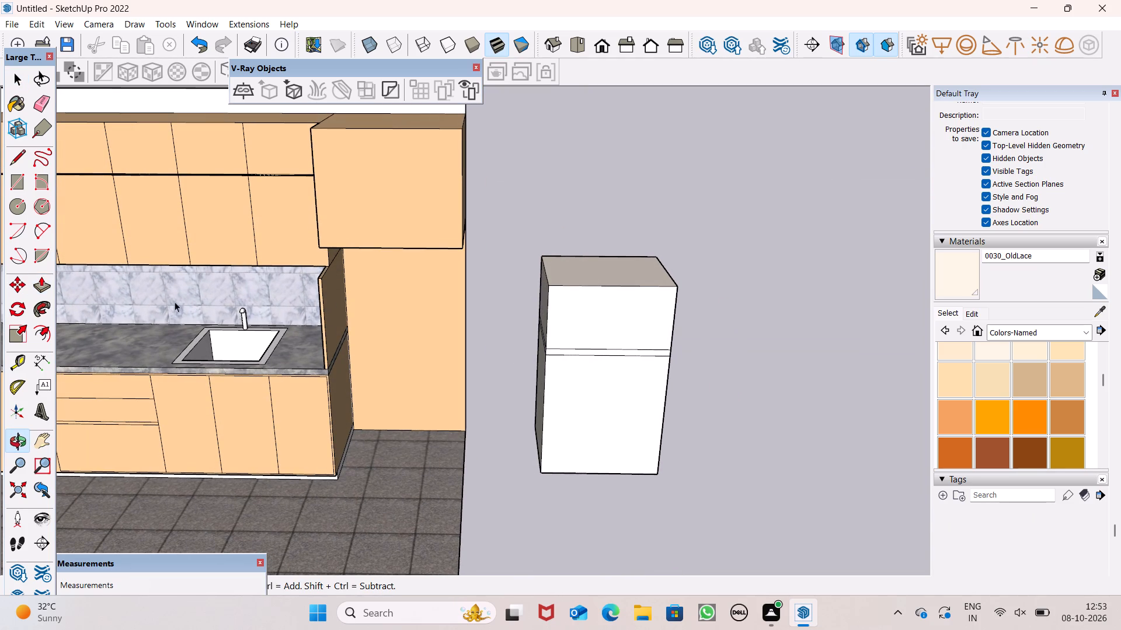
pyautogui.click(45, 288)
pyautogui.scroll(12, 549, 368)
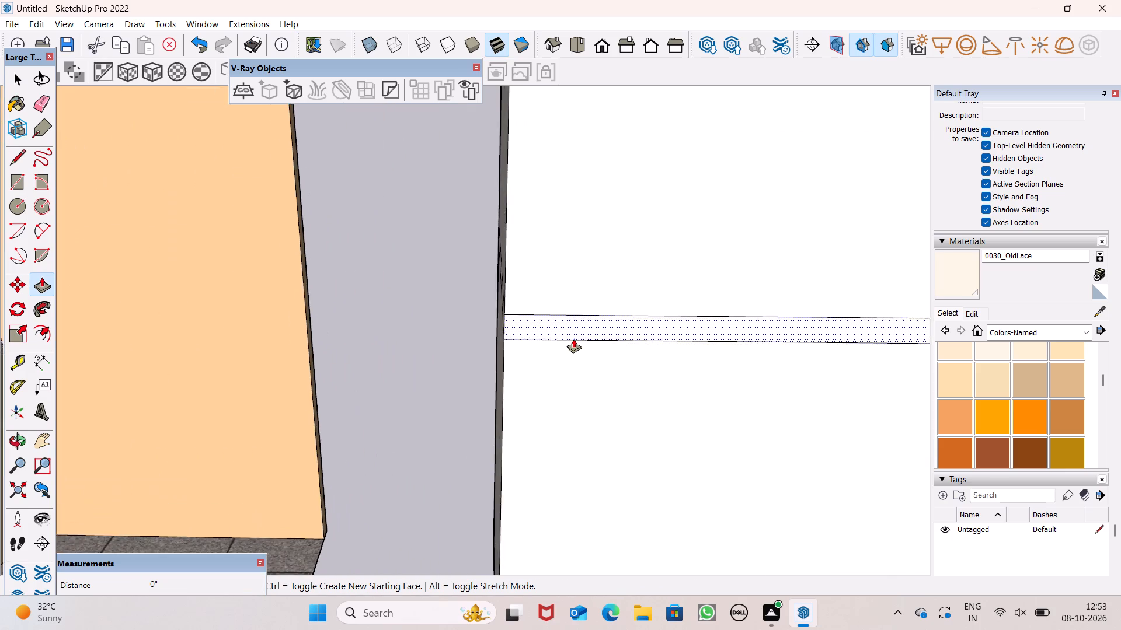
pyautogui.scroll(2, 573, 338)
pyautogui.moveTo(598, 345); pyautogui.dragTo(624, 422, button='middle')
pyautogui.moveTo(612, 410); pyautogui.dragTo(604, 401)
pyautogui.scroll(-7, 485, 372)
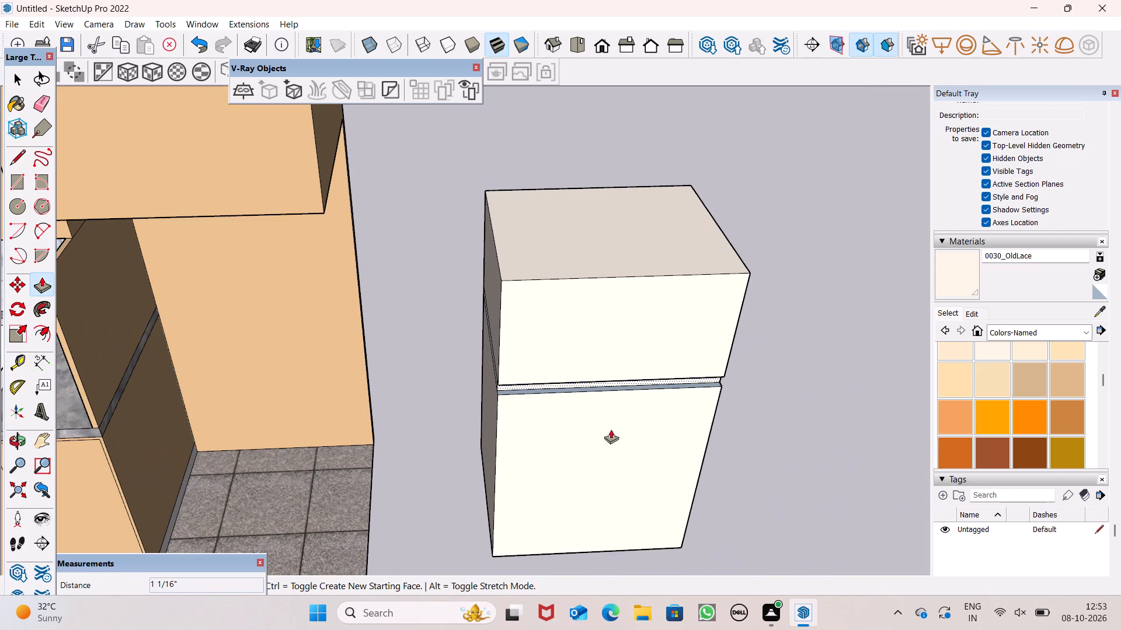
pyautogui.press('space')
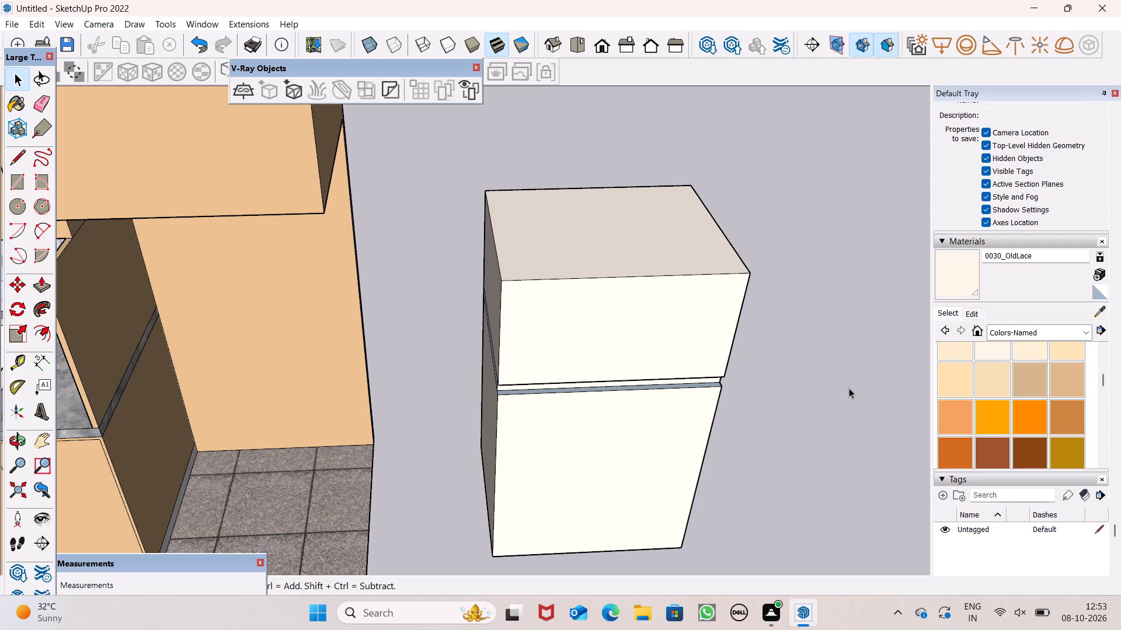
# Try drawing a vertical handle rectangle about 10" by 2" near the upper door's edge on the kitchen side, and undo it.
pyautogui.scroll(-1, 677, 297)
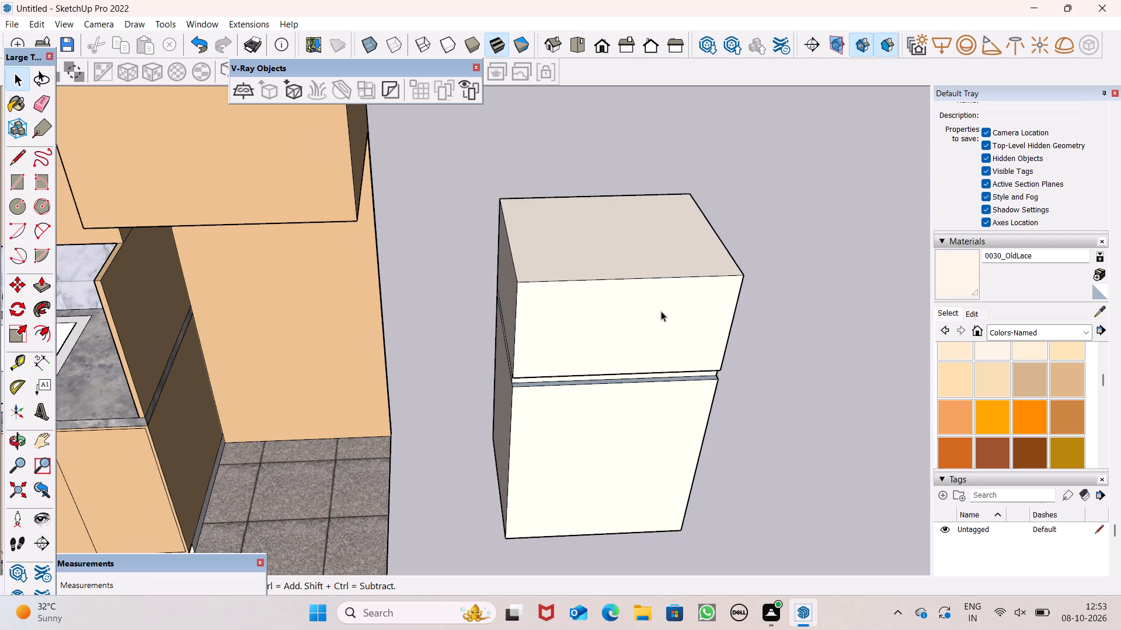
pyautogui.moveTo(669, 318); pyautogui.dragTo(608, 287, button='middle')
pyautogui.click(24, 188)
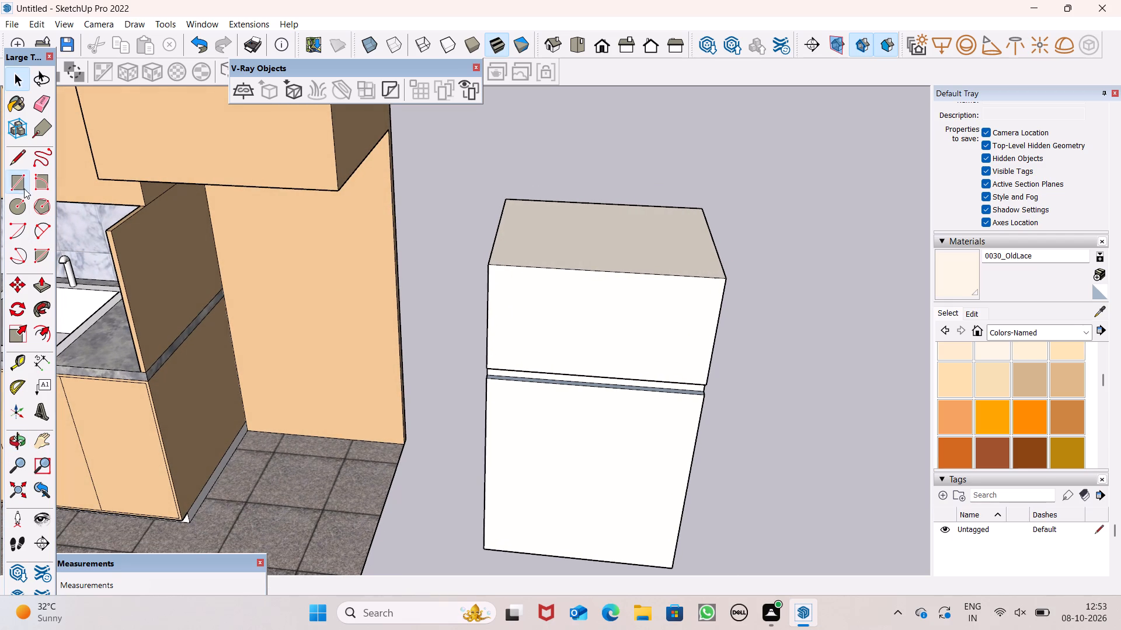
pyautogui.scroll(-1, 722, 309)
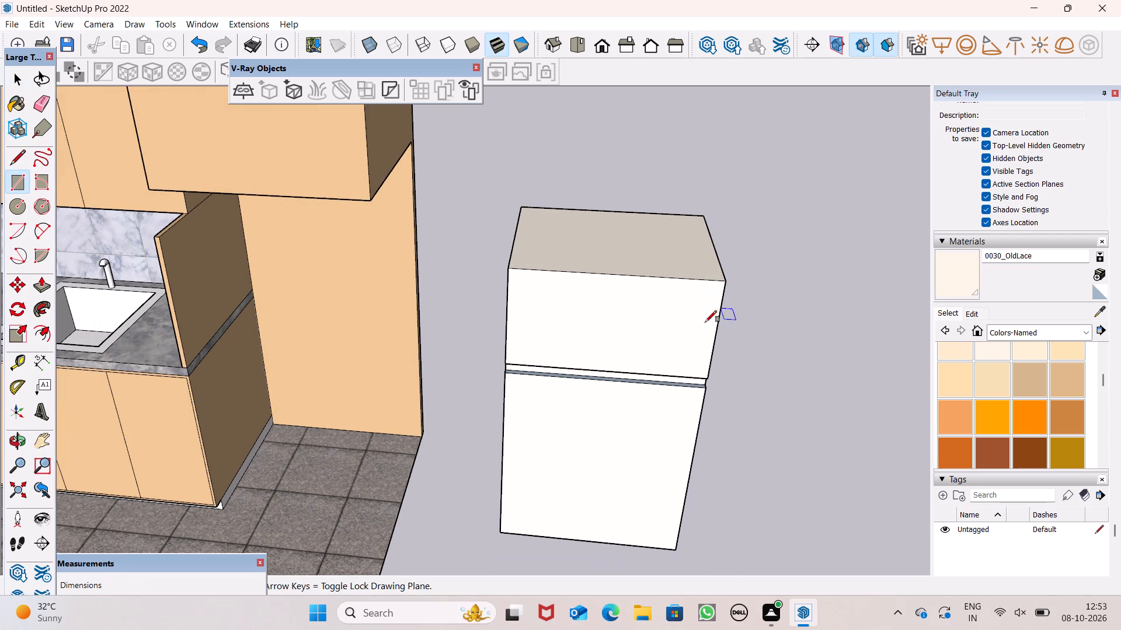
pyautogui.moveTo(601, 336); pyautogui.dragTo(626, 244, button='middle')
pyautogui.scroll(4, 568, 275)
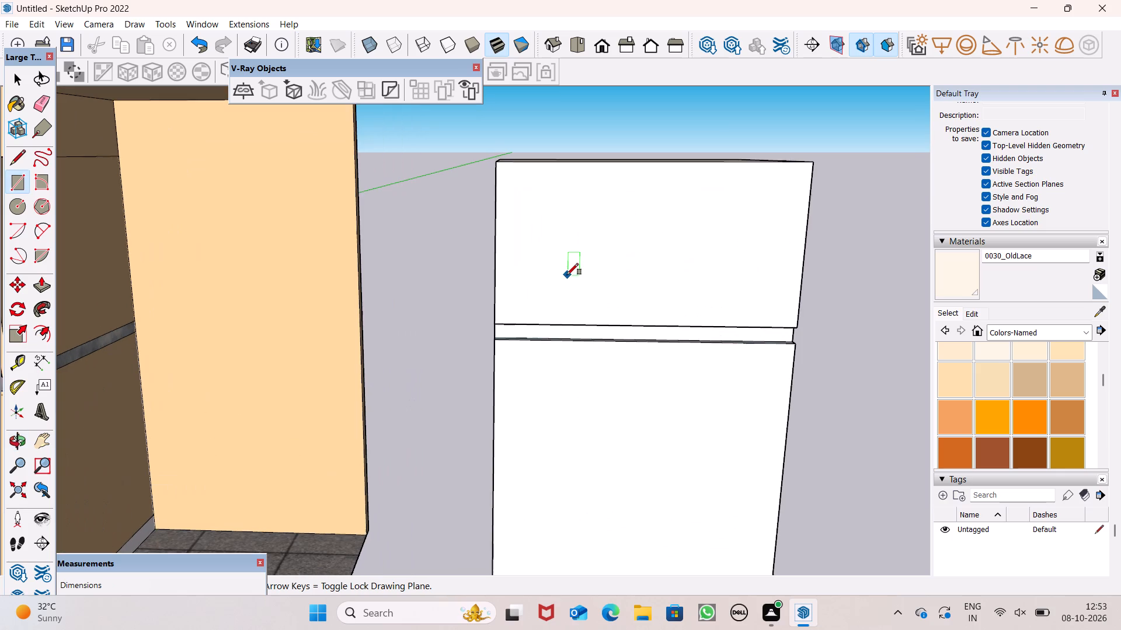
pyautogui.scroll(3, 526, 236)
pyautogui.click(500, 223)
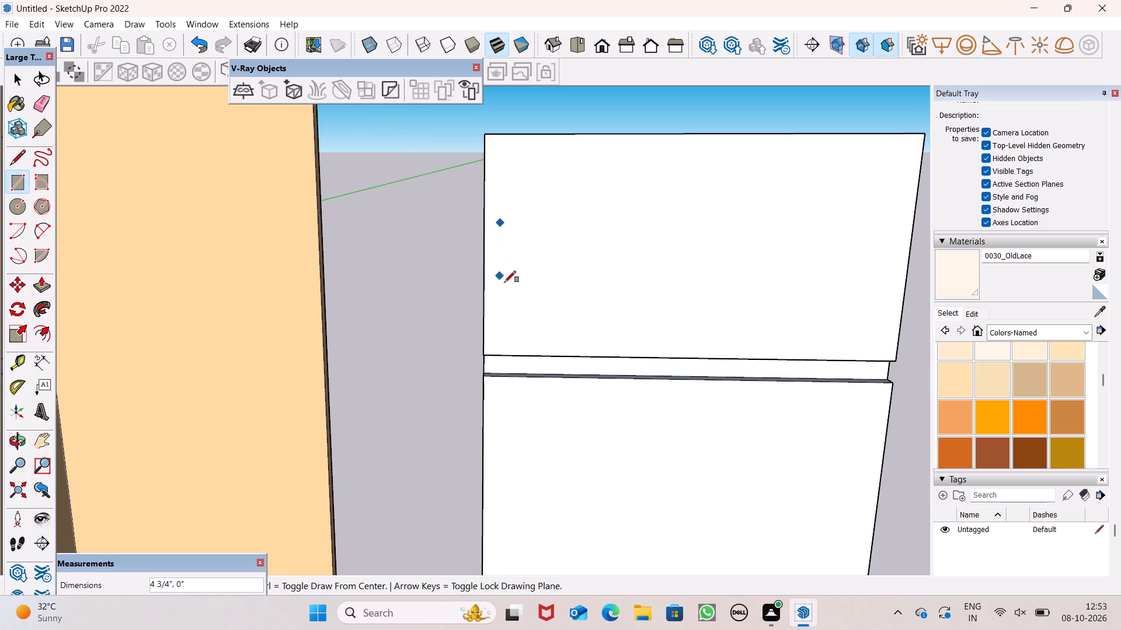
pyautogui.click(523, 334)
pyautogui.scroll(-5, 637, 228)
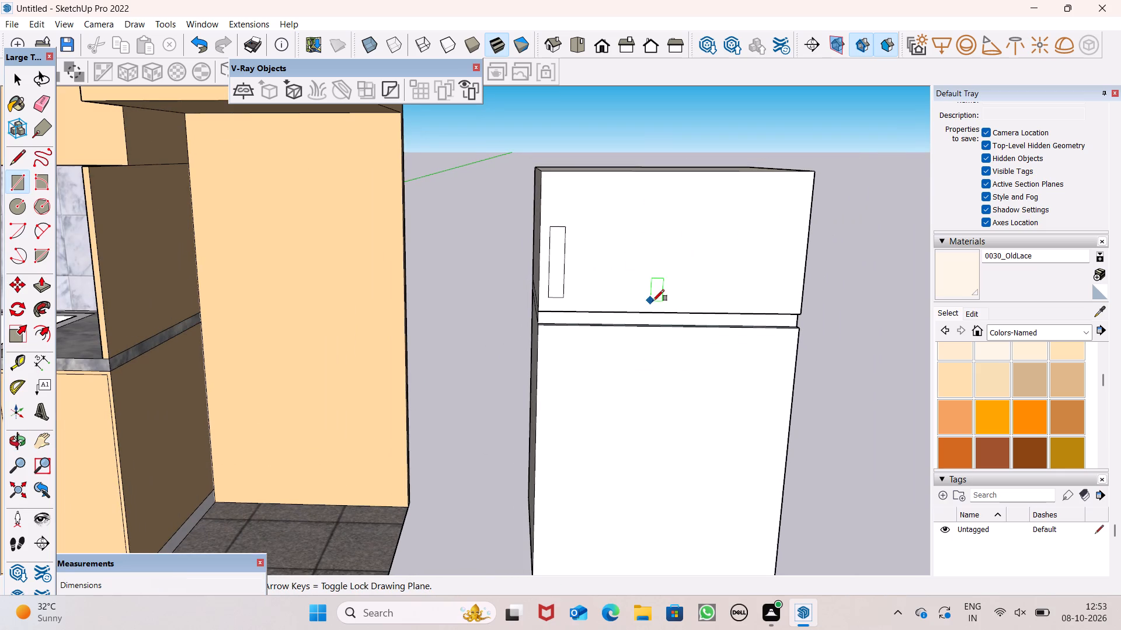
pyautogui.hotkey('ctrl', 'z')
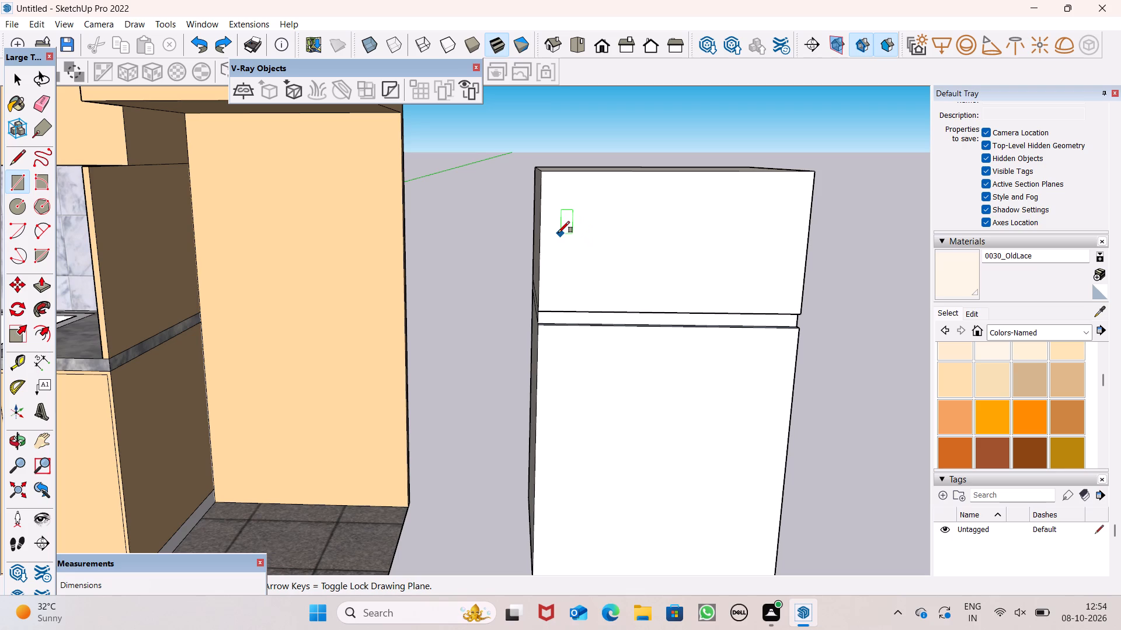
# Draw a vertical handle rectangle about 10" by 2" on the upper door, slightly in from its kitchen-side edge.
pyautogui.click(555, 228)
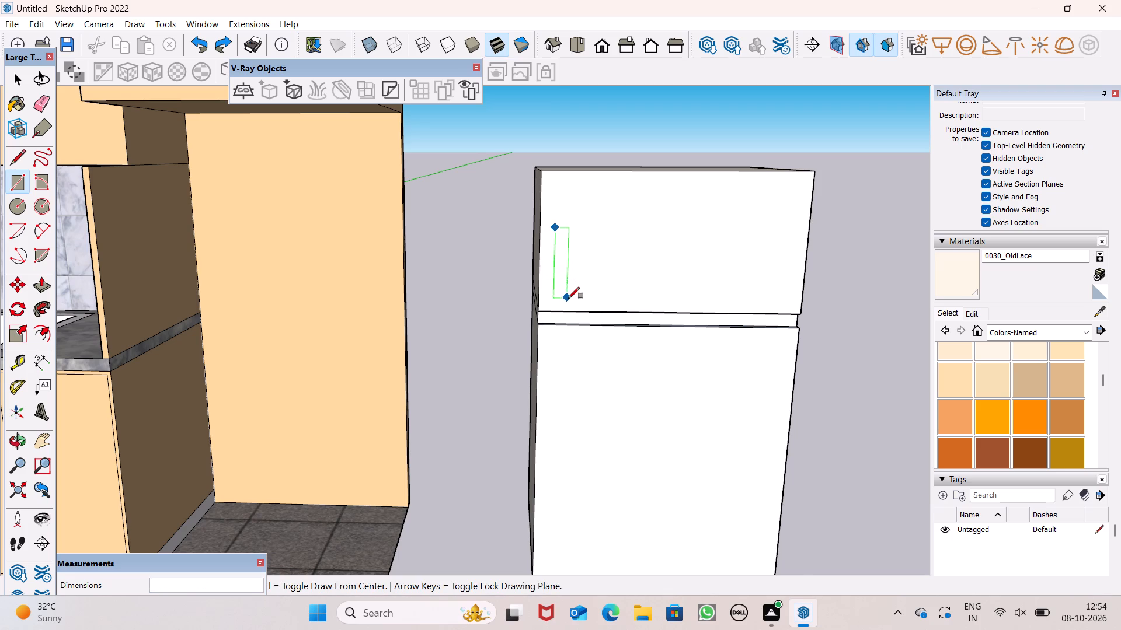
pyautogui.scroll(1, 567, 299)
pyautogui.scroll(-1, 567, 299)
pyautogui.scroll(3, 567, 299)
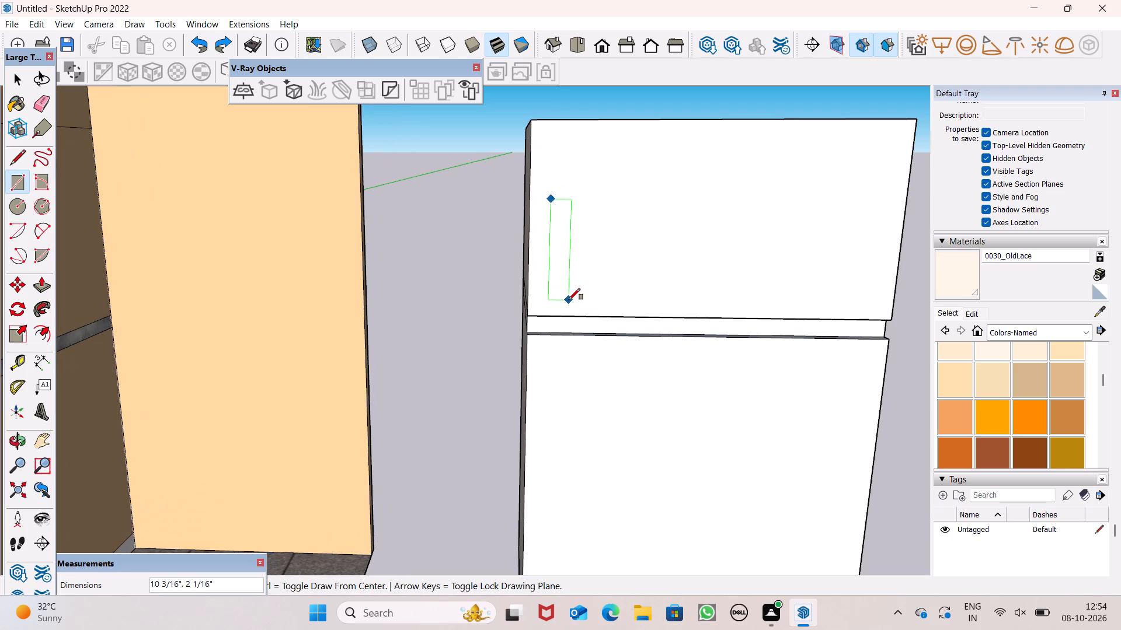
pyautogui.click(566, 302)
pyautogui.press('space')
# Draw a vertical handle rectangle about 1' 5 3/8" by 1 13/16" on the lower door beneath the upper handle outline.
pyautogui.scroll(-2, 578, 212)
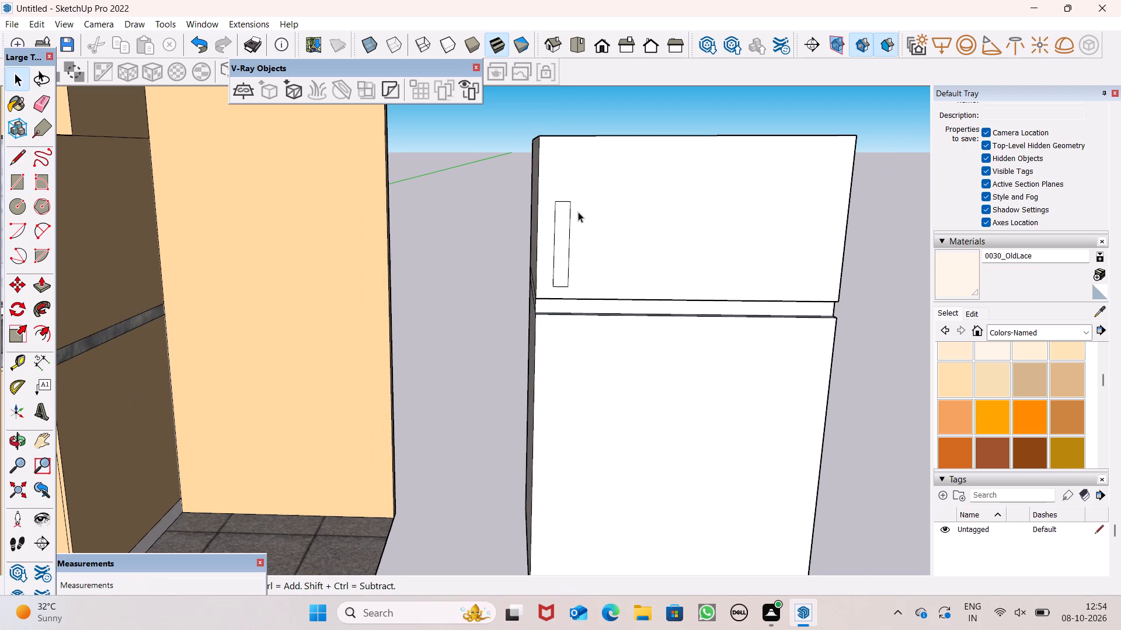
pyautogui.scroll(-5, 573, 204)
pyautogui.scroll(1, 579, 195)
pyautogui.scroll(-1, 579, 195)
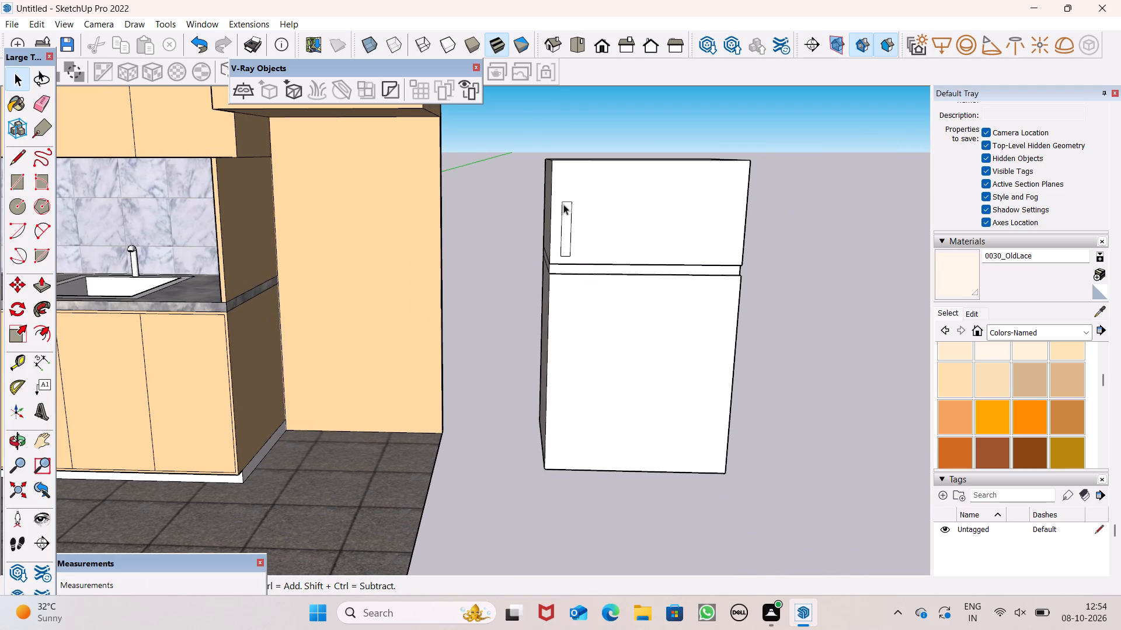
pyautogui.click(20, 178)
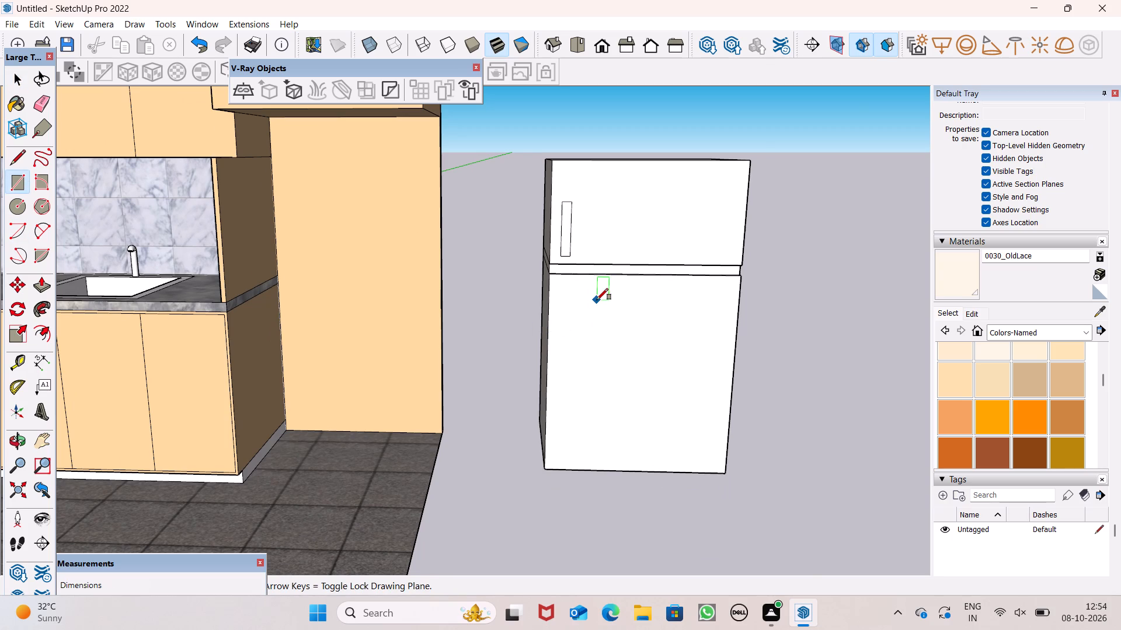
pyautogui.scroll(5, 594, 311)
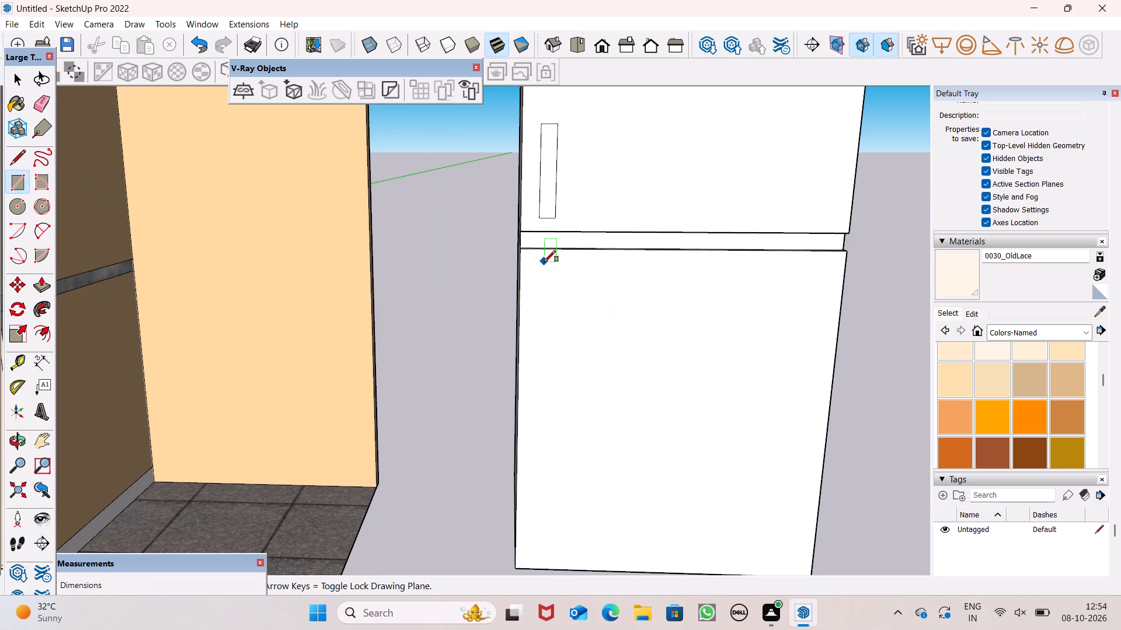
pyautogui.click(544, 270)
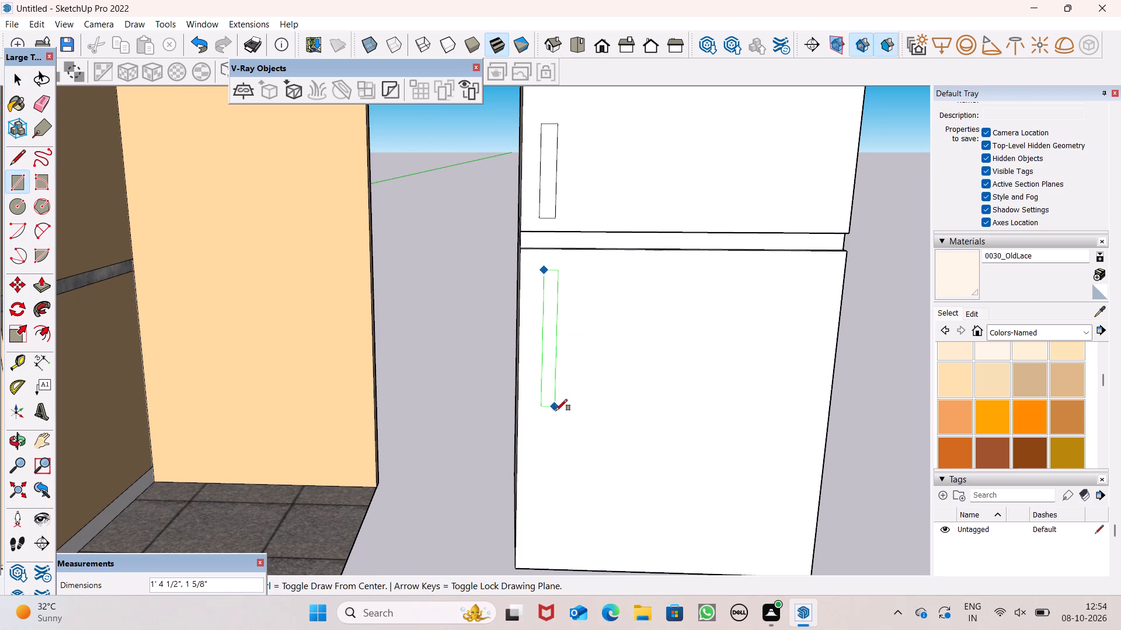
pyautogui.click(556, 414)
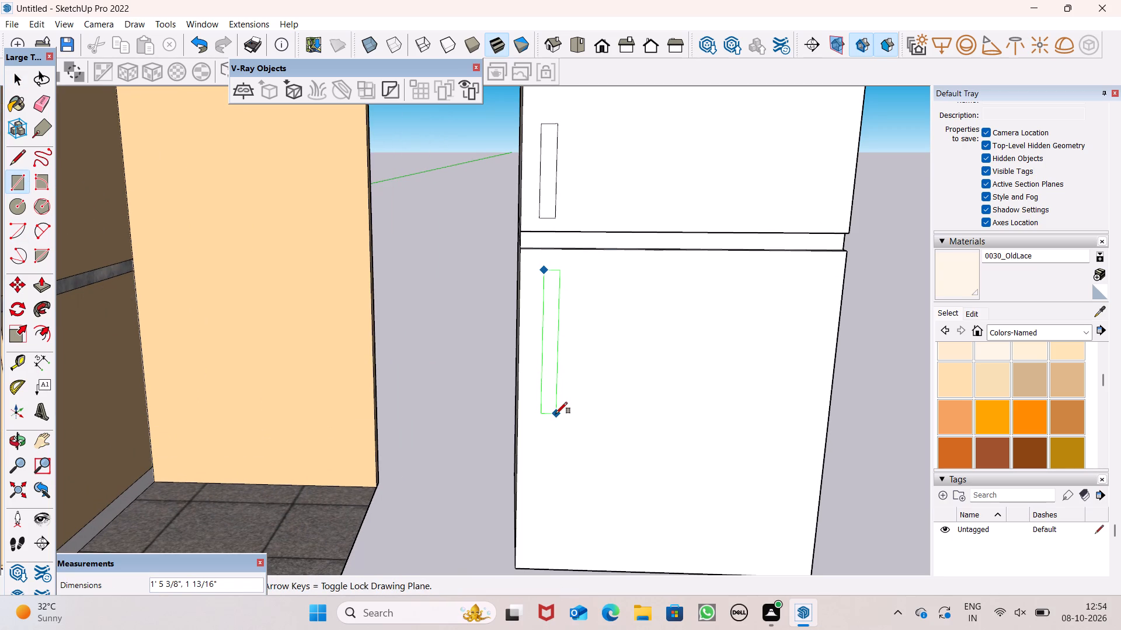
pyautogui.press('space')
# Move the lower handle rectangle slightly toward the door's kitchen-side edge to line it up with the upper one.
pyautogui.moveTo(614, 411); pyautogui.dragTo(541, 415, button='middle')
pyautogui.scroll(2, 527, 365)
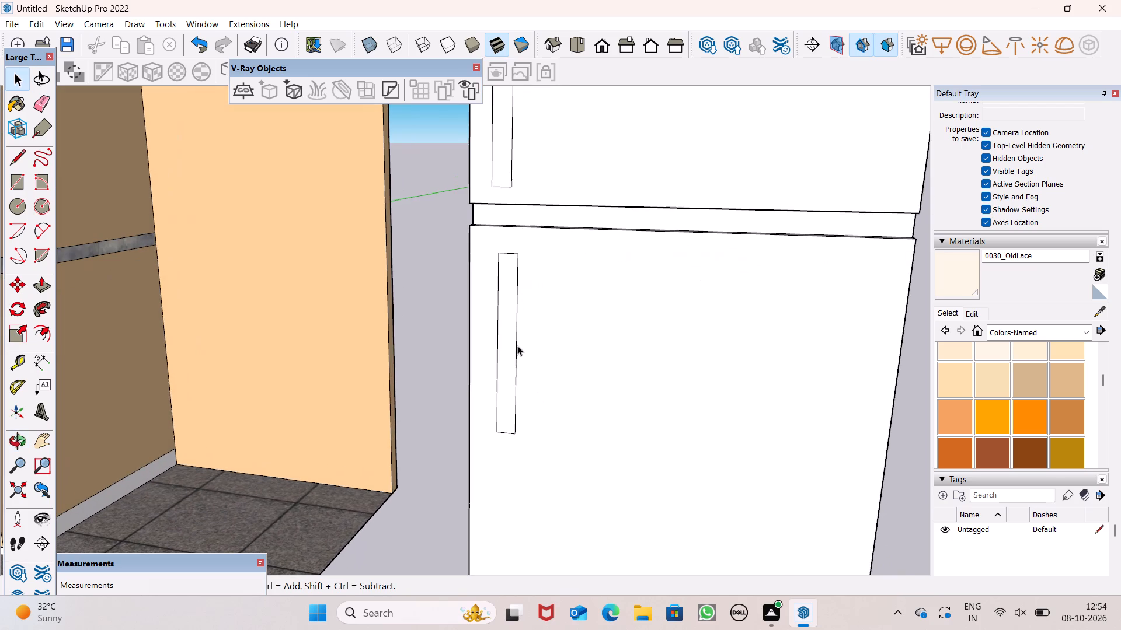
pyautogui.doubleClick(510, 353)
pyautogui.press('m')
pyautogui.press('Return')
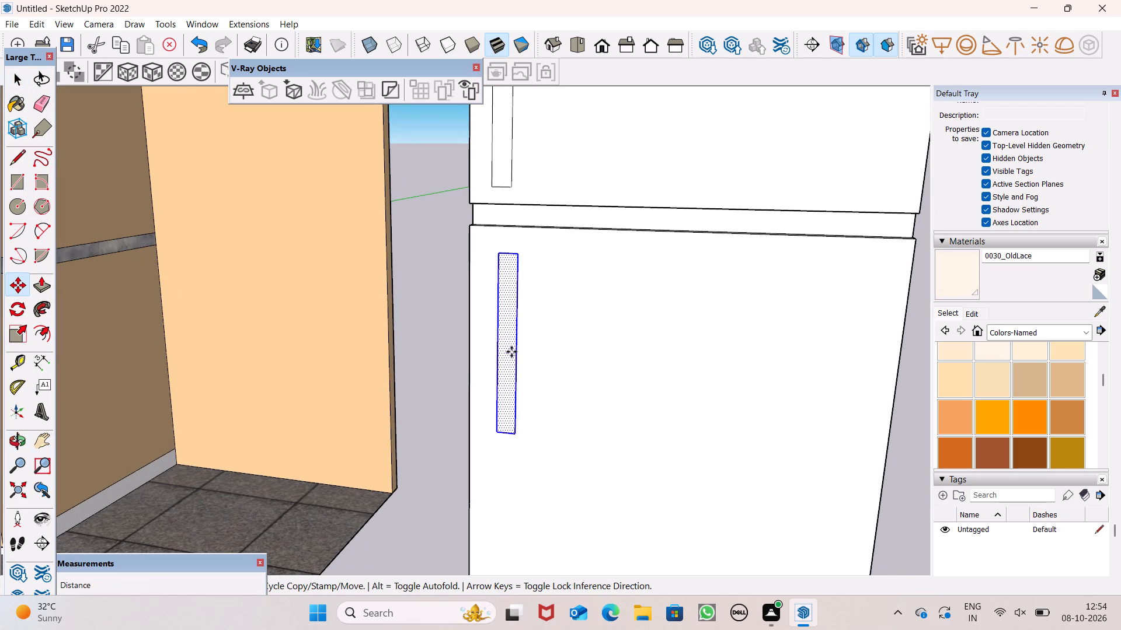
pyautogui.moveTo(509, 344); pyautogui.dragTo(500, 345)
pyautogui.press('space')
pyautogui.scroll(-8, 656, 271)
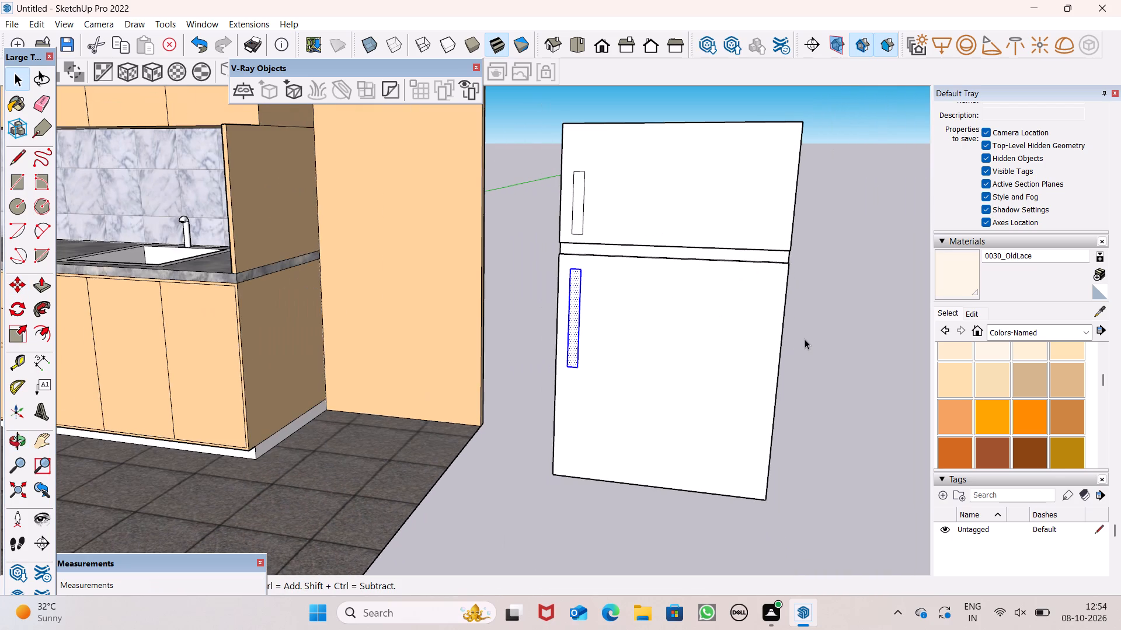
pyautogui.click(805, 339)
# Choose the Aluminum material from the Metal collection.
pyautogui.moveTo(800, 342); pyautogui.dragTo(844, 335, button='middle')
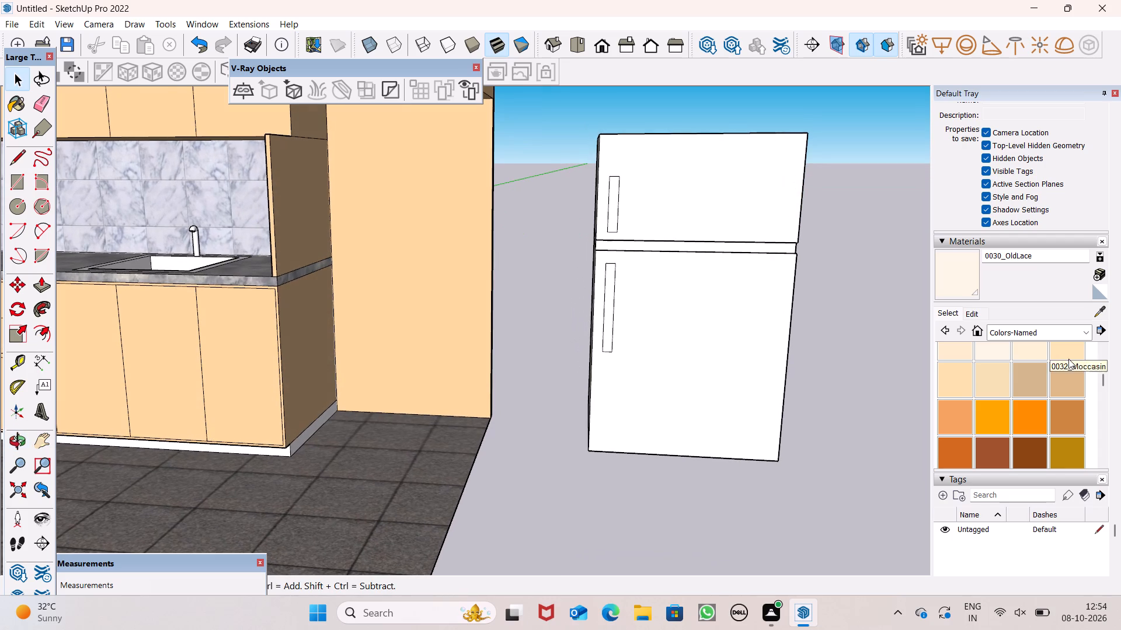
pyautogui.click(1084, 329)
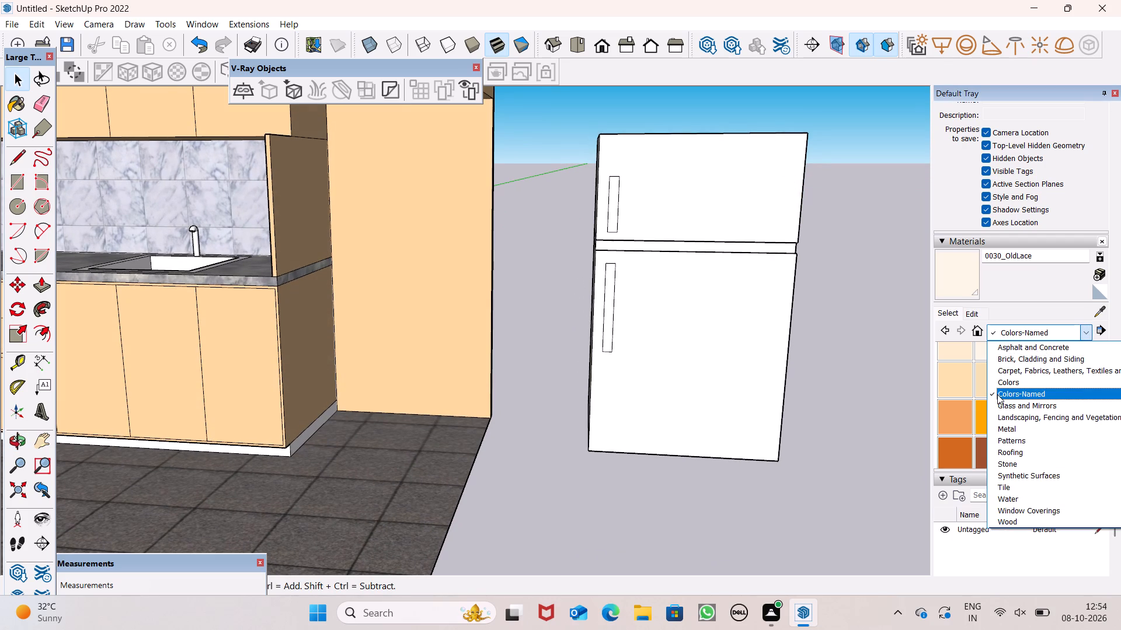
pyautogui.click(896, 400)
pyautogui.scroll(-3, 1034, 410)
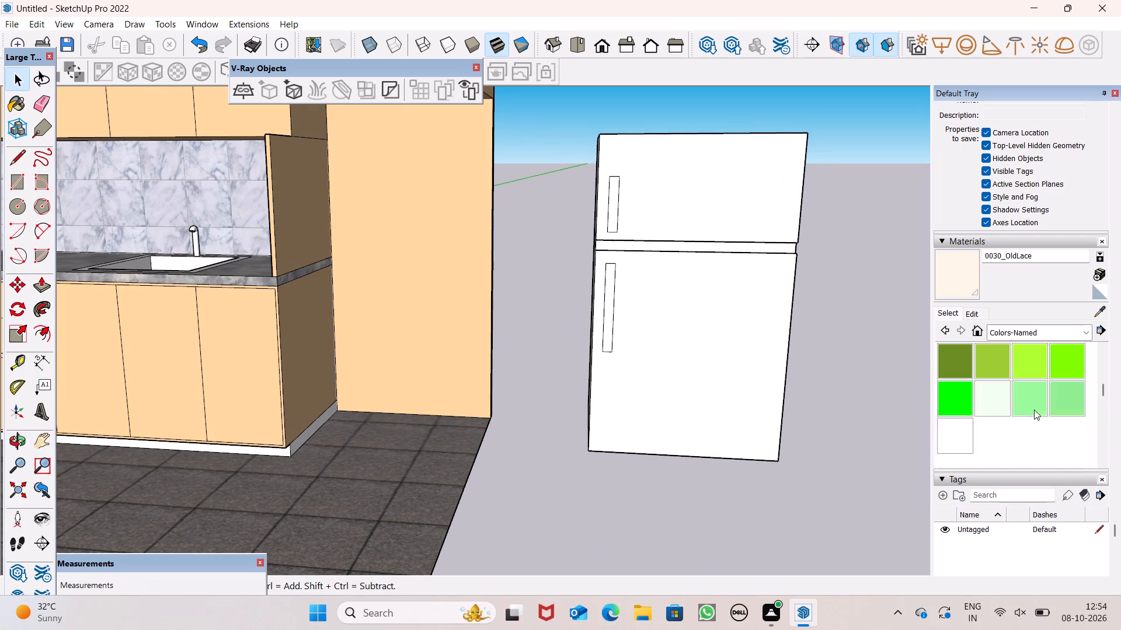
pyautogui.scroll(-4, 1034, 409)
pyautogui.click(1082, 331)
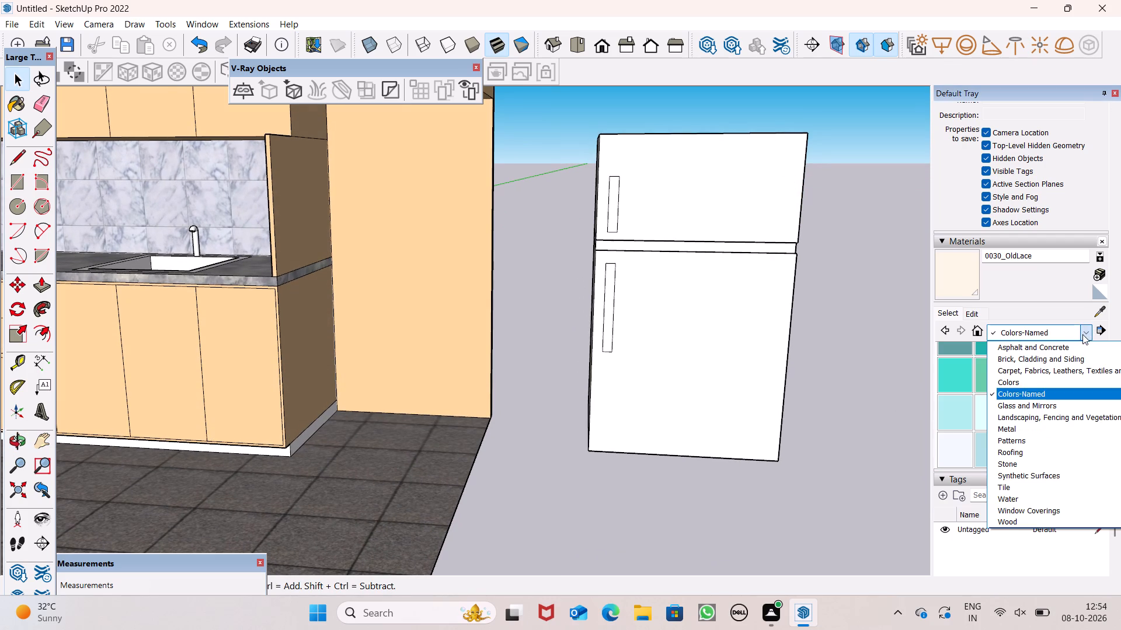
pyautogui.click(1070, 430)
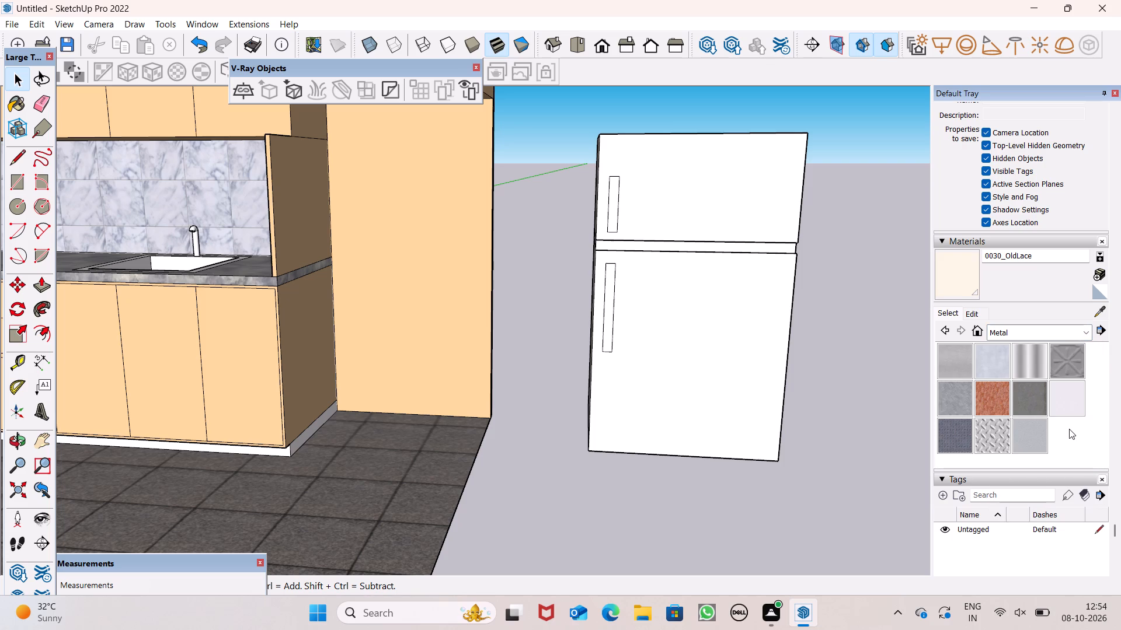
pyautogui.click(953, 362)
# Extrude the upper door's handle rectangle outward 2".
pyautogui.scroll(2, 705, 277)
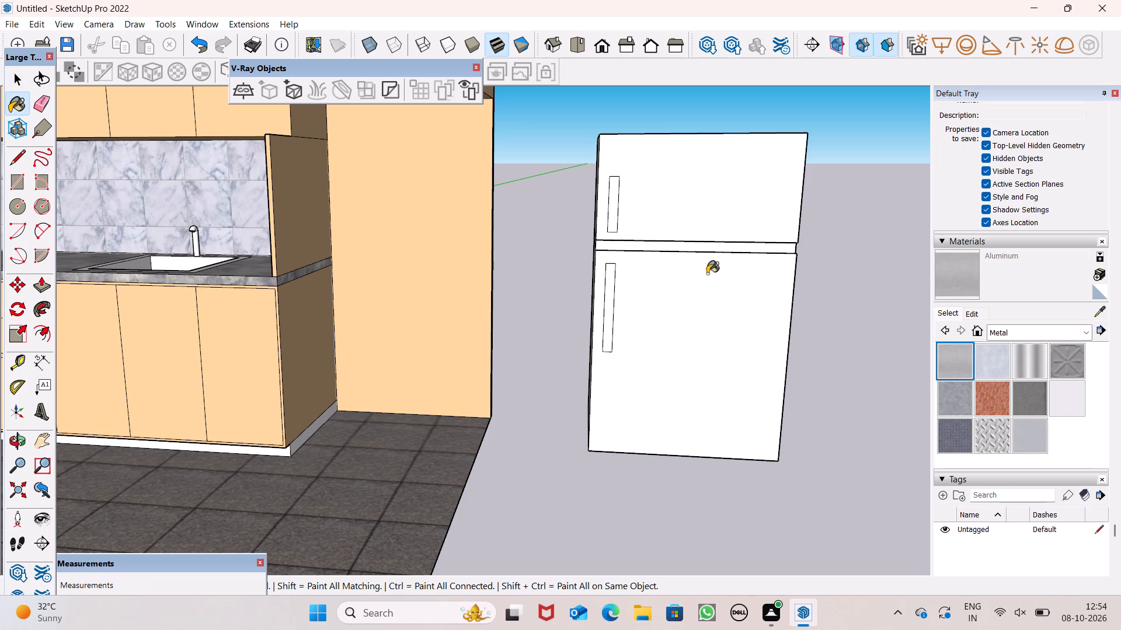
pyautogui.scroll(4, 707, 274)
pyautogui.scroll(2, 628, 185)
pyautogui.moveTo(647, 247); pyautogui.dragTo(681, 370, button='middle')
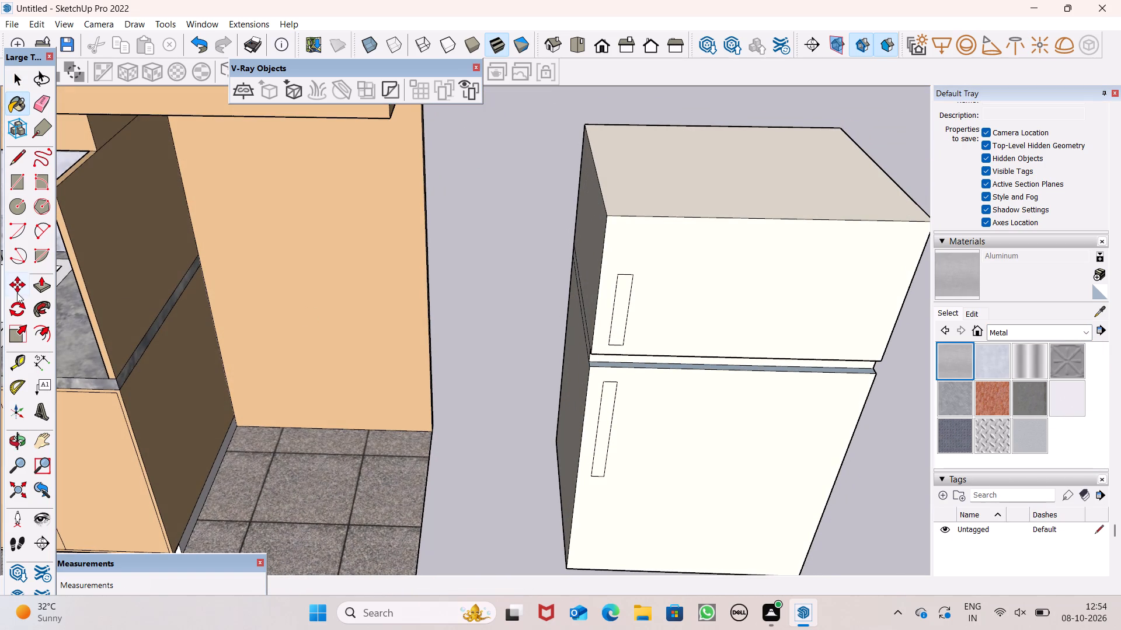
pyautogui.click(46, 286)
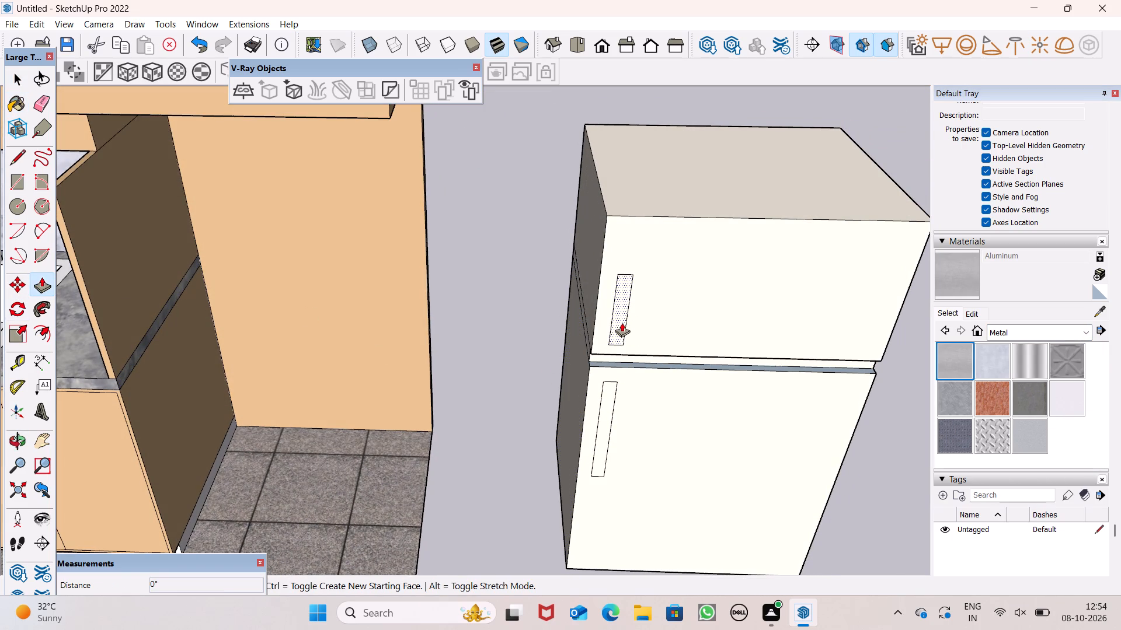
pyautogui.moveTo(622, 323); pyautogui.dragTo(624, 328)
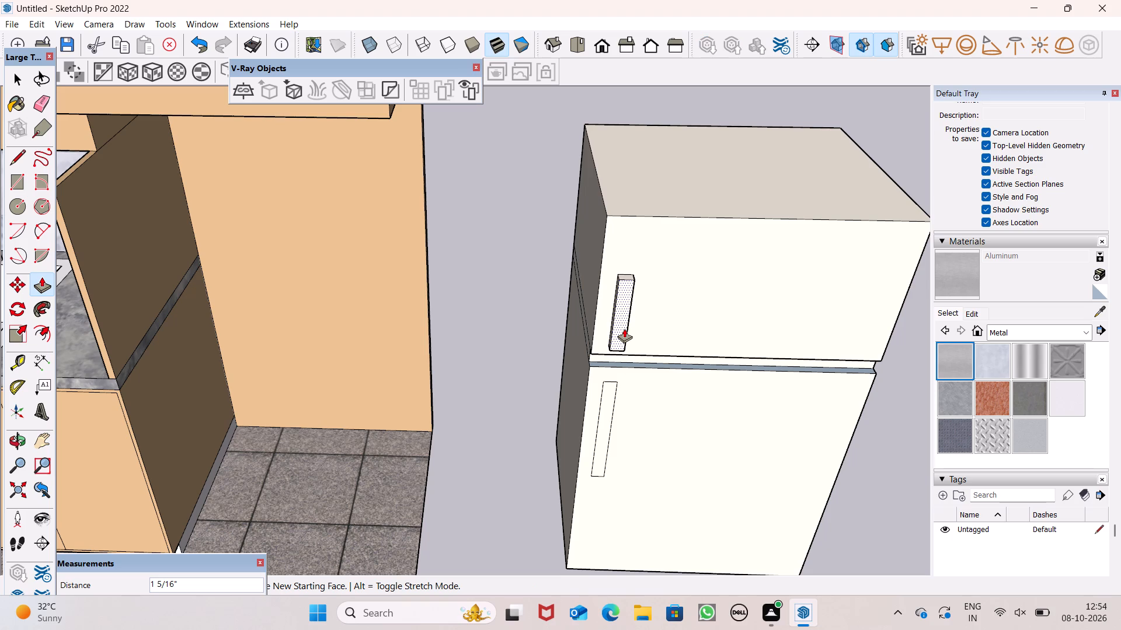
pyautogui.moveTo(624, 328); pyautogui.dragTo(619, 330)
pyautogui.press('2')
pyautogui.hotkey('shift', '"')
pyautogui.press('Return')
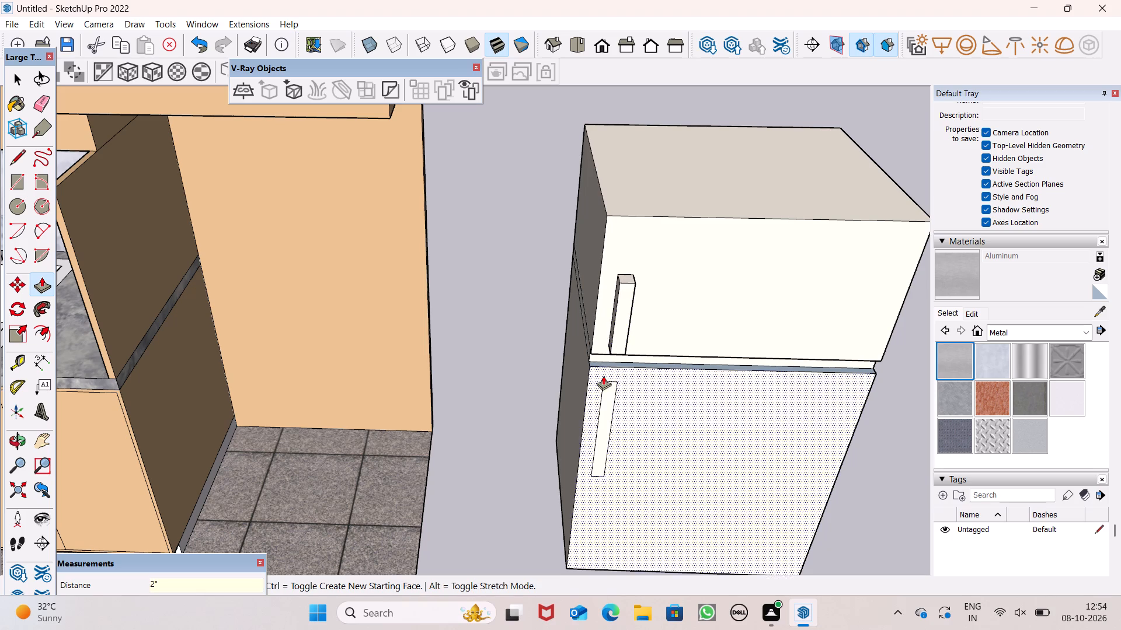
# Extrude the lower door's handle rectangle outward 2".
pyautogui.click(602, 412)
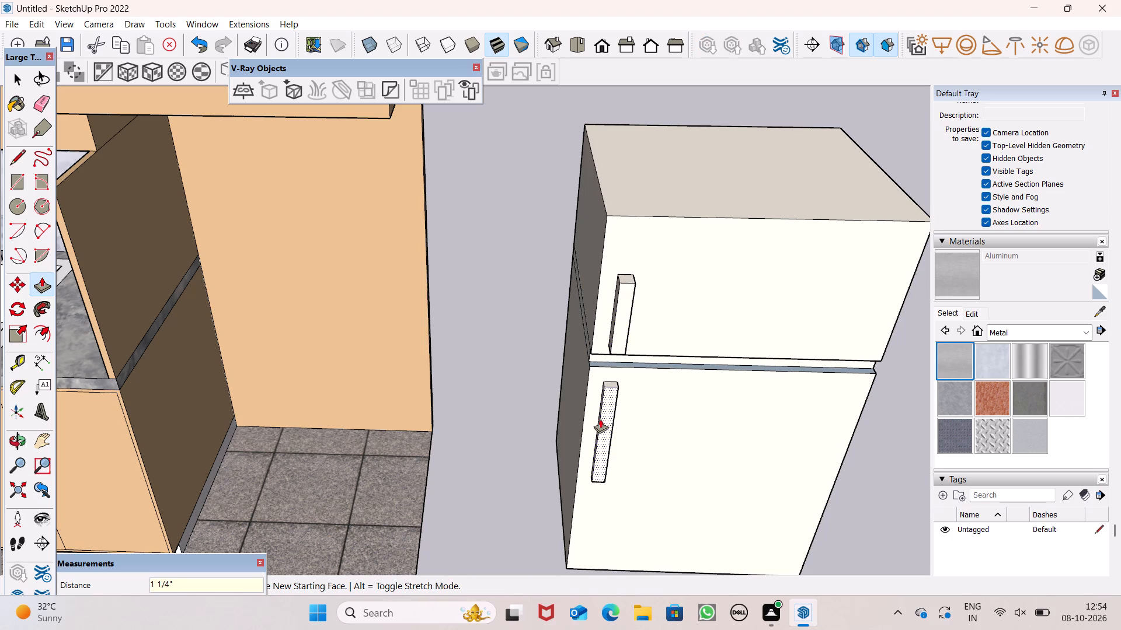
pyautogui.write('2"')
pyautogui.press('Return')
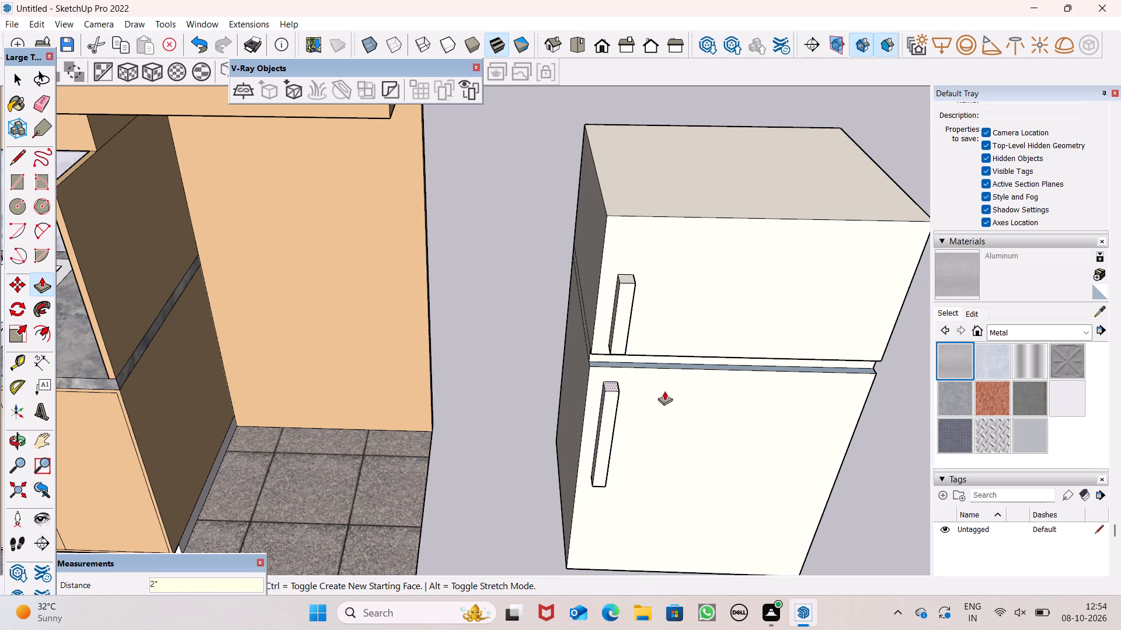
# Paint the upper door handle's front, top and both side faces with the Aluminum material.
pyautogui.click(946, 367)
pyautogui.scroll(6, 669, 277)
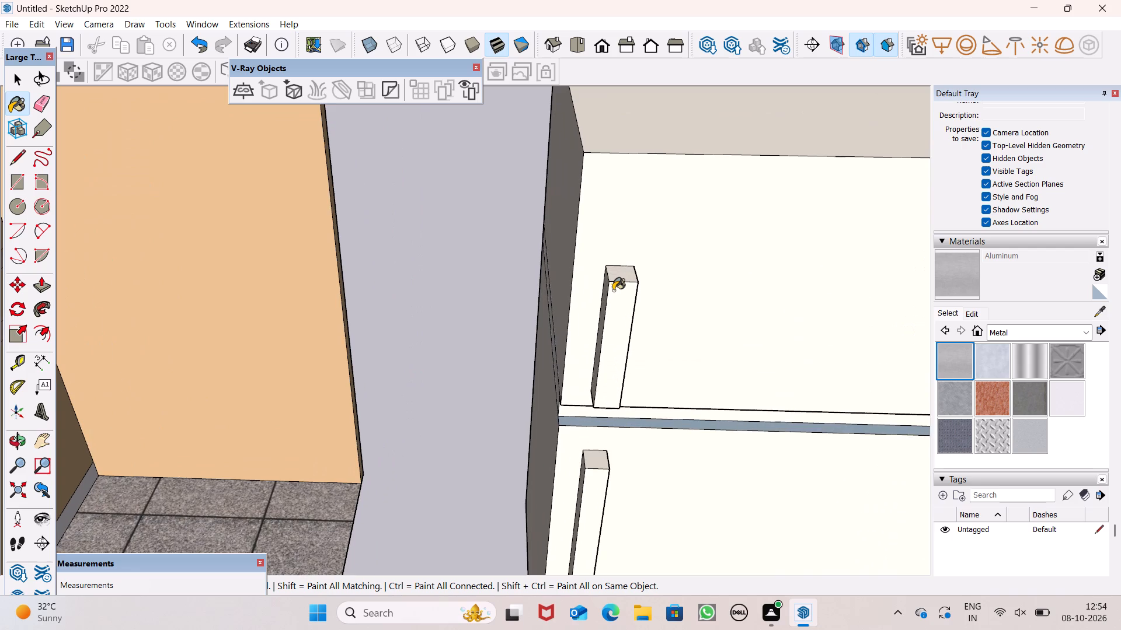
pyautogui.click(619, 274)
pyautogui.click(623, 317)
pyautogui.moveTo(633, 321); pyautogui.dragTo(807, 295, button='middle')
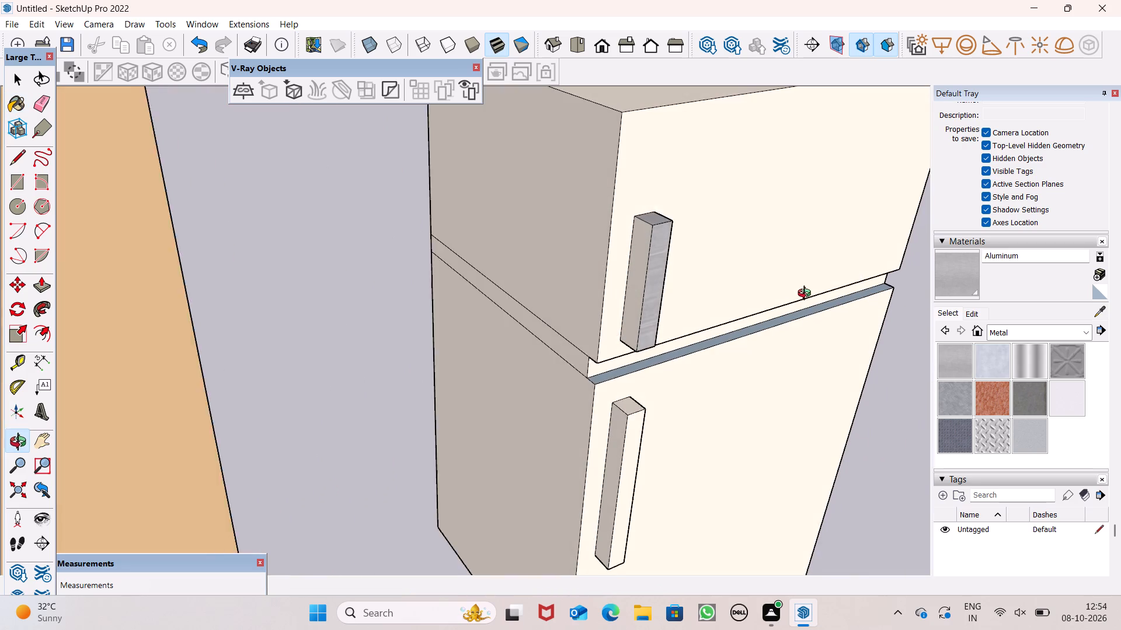
pyautogui.moveTo(807, 295); pyautogui.dragTo(818, 288, button='middle')
pyautogui.click(637, 273)
pyautogui.moveTo(719, 306); pyautogui.dragTo(378, 283, button='middle')
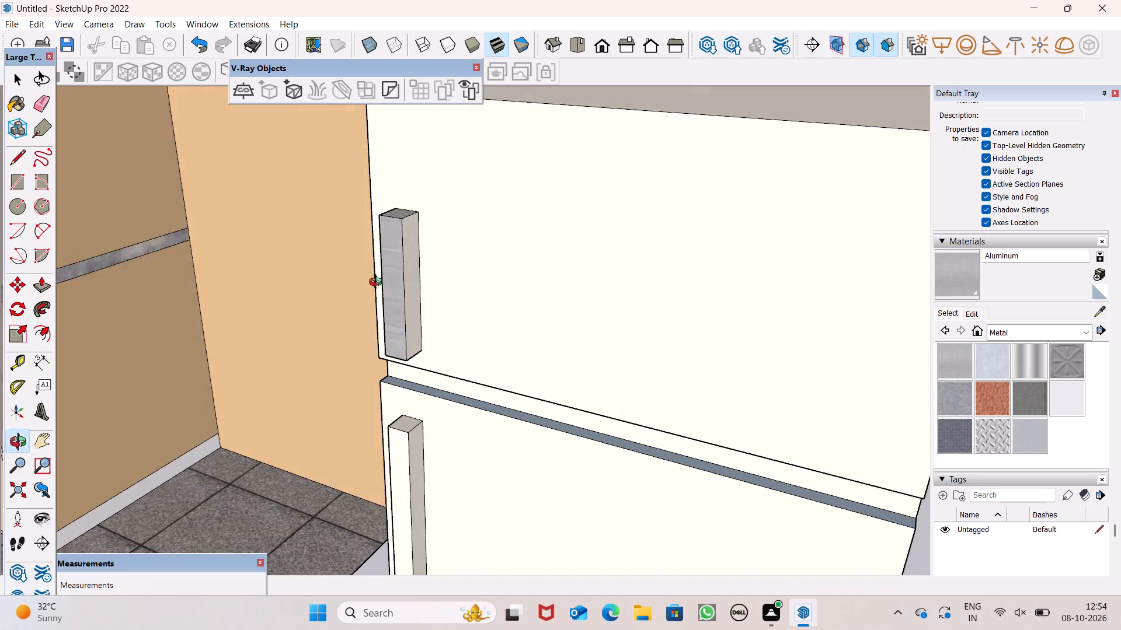
pyautogui.moveTo(378, 283); pyautogui.dragTo(365, 275, button='middle')
pyautogui.moveTo(398, 282); pyautogui.dragTo(403, 279)
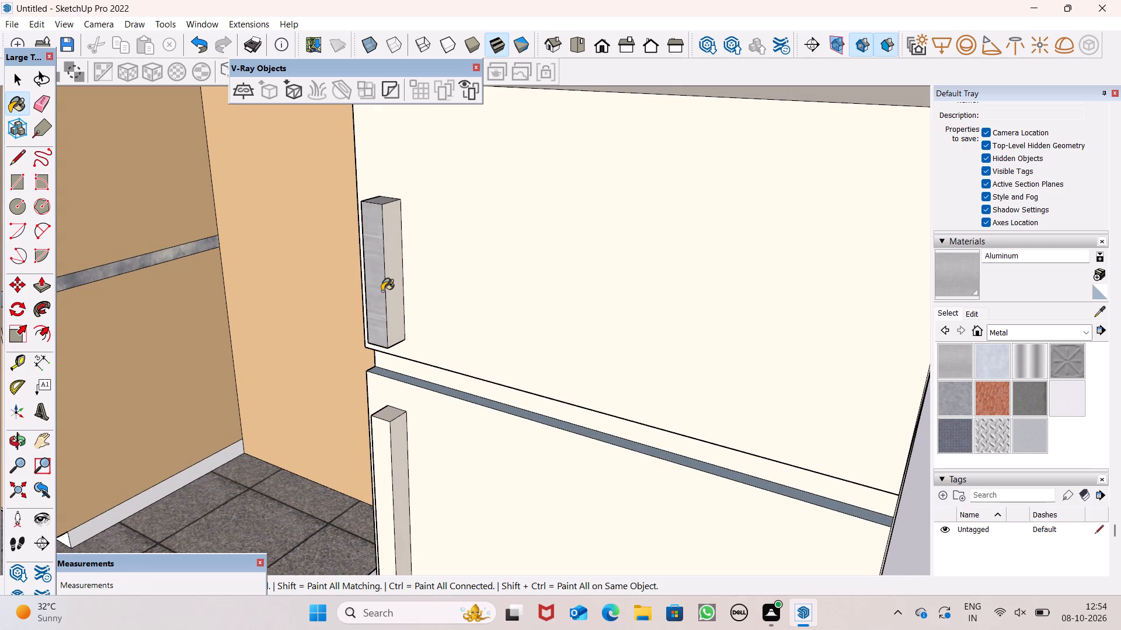
pyautogui.click(389, 288)
pyautogui.scroll(-2, 554, 271)
pyautogui.scroll(-3, 638, 311)
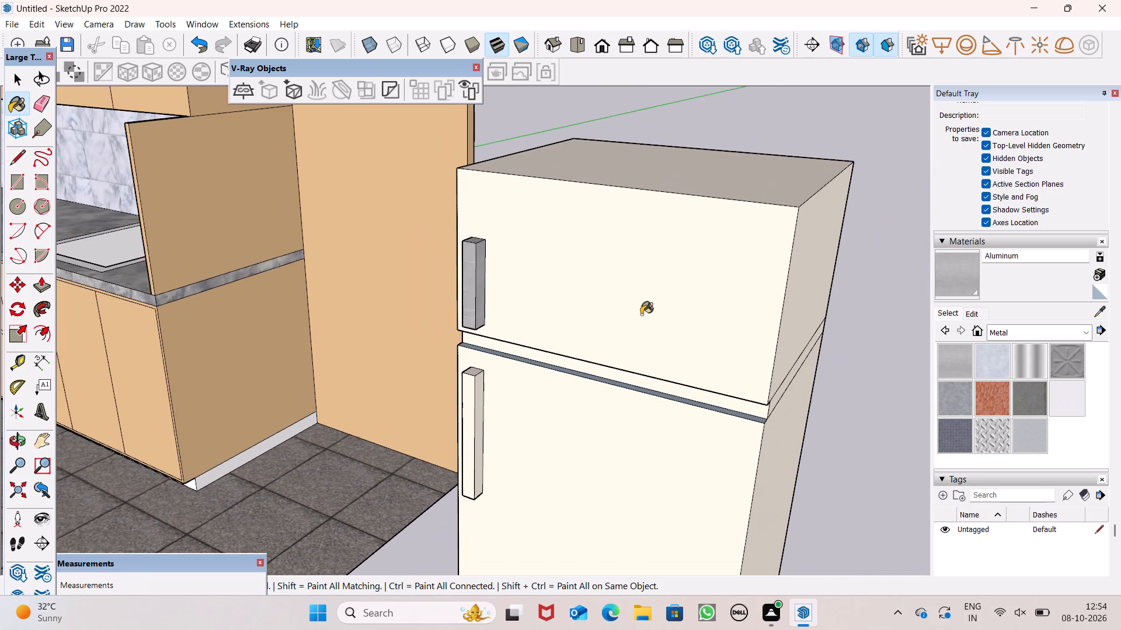
pyautogui.scroll(-1, 641, 314)
# Paint the lower door handle's front, top and both side faces with the Aluminum material.
pyautogui.moveTo(634, 384); pyautogui.dragTo(576, 308, button='middle')
pyautogui.scroll(9, 434, 380)
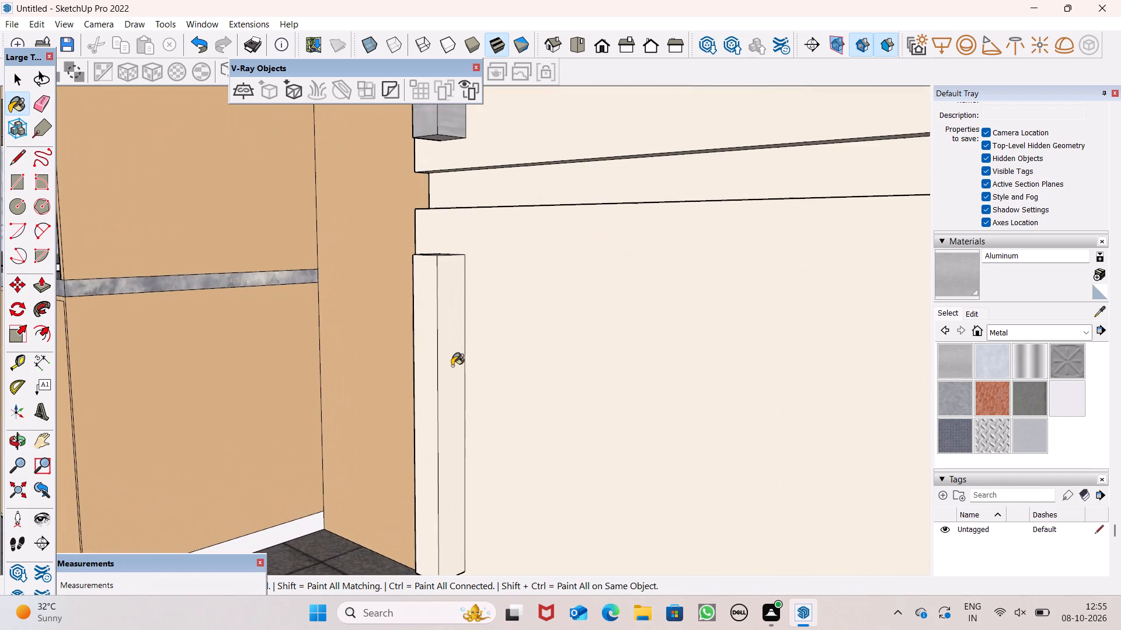
pyautogui.click(451, 365)
pyautogui.click(425, 354)
pyautogui.moveTo(523, 368); pyautogui.dragTo(1022, 488, button='middle')
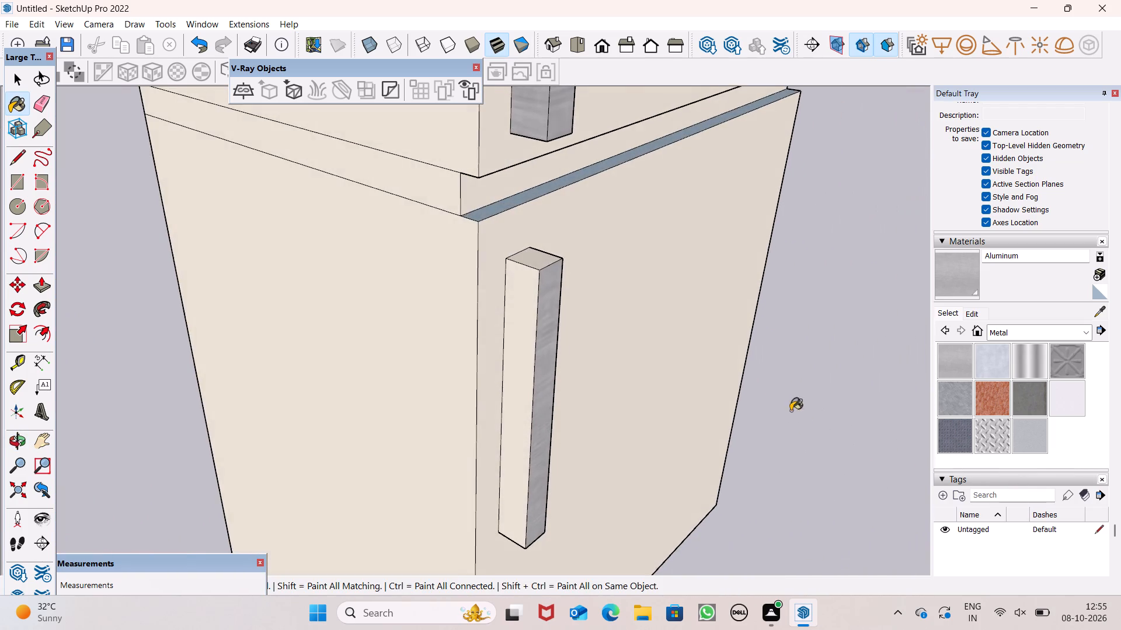
pyautogui.scroll(3, 711, 342)
pyautogui.click(472, 232)
pyautogui.click(445, 271)
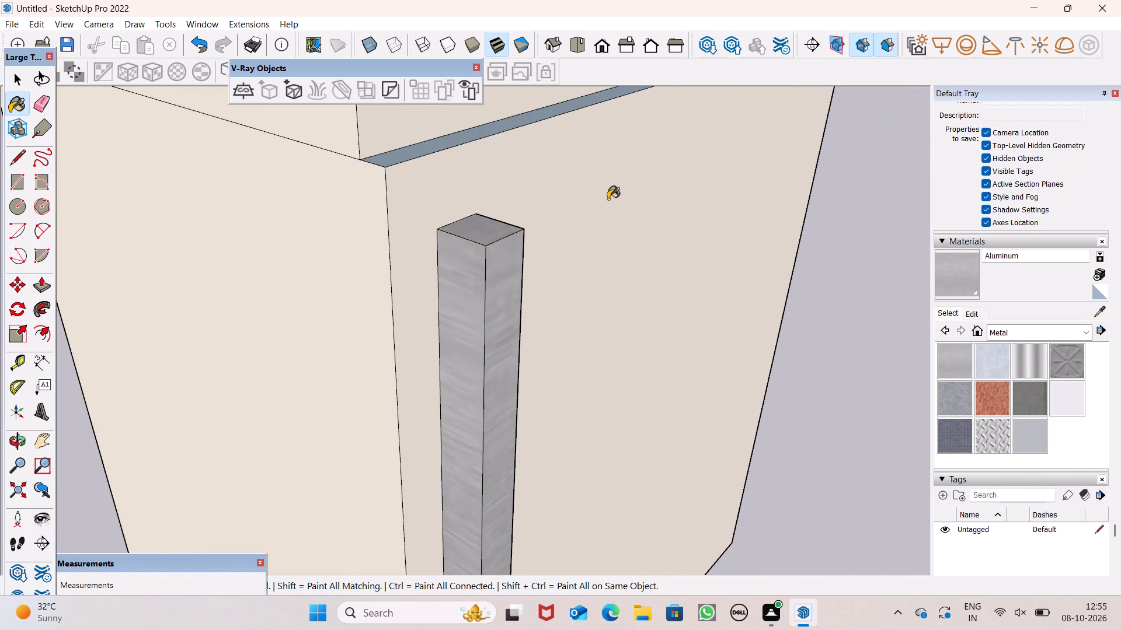
# Paint the bottom end face of the lower door handle with the Aluminum material.
pyautogui.scroll(-1, 603, 228)
pyautogui.scroll(-2, 580, 292)
pyautogui.scroll(-7, 611, 253)
pyautogui.moveTo(643, 342); pyautogui.dragTo(624, 254, button='middle')
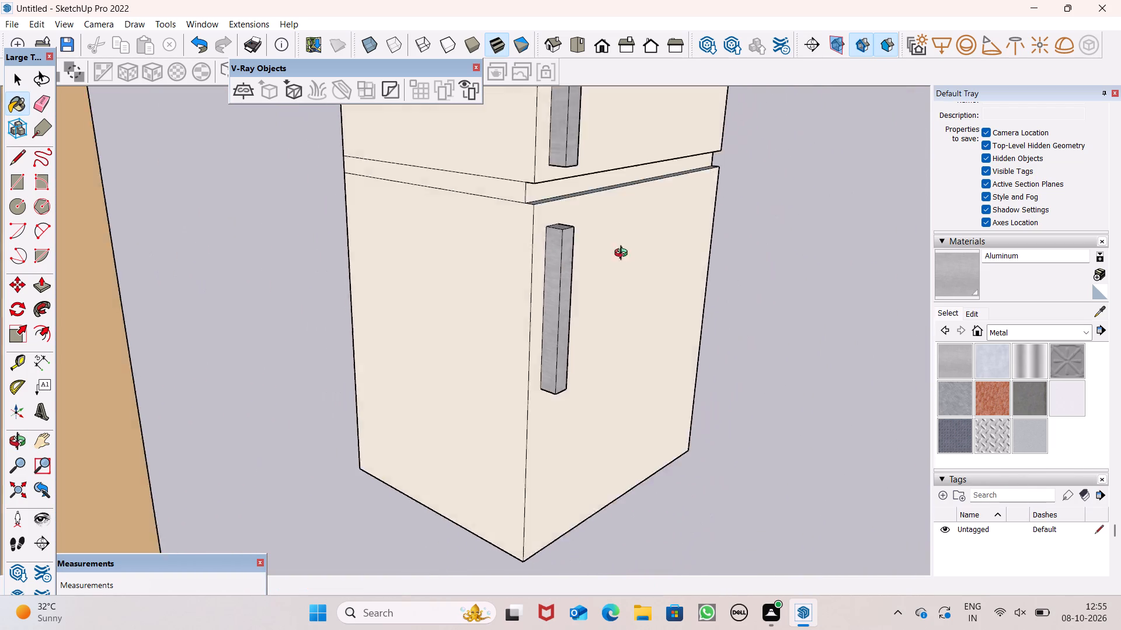
pyautogui.moveTo(624, 254); pyautogui.dragTo(538, 110, button='middle')
pyautogui.scroll(1, 539, 111)
pyautogui.scroll(1, 559, 298)
pyautogui.moveTo(563, 300); pyautogui.dragTo(534, 168, button='middle')
pyautogui.scroll(1, 509, 204)
pyautogui.scroll(3, 502, 284)
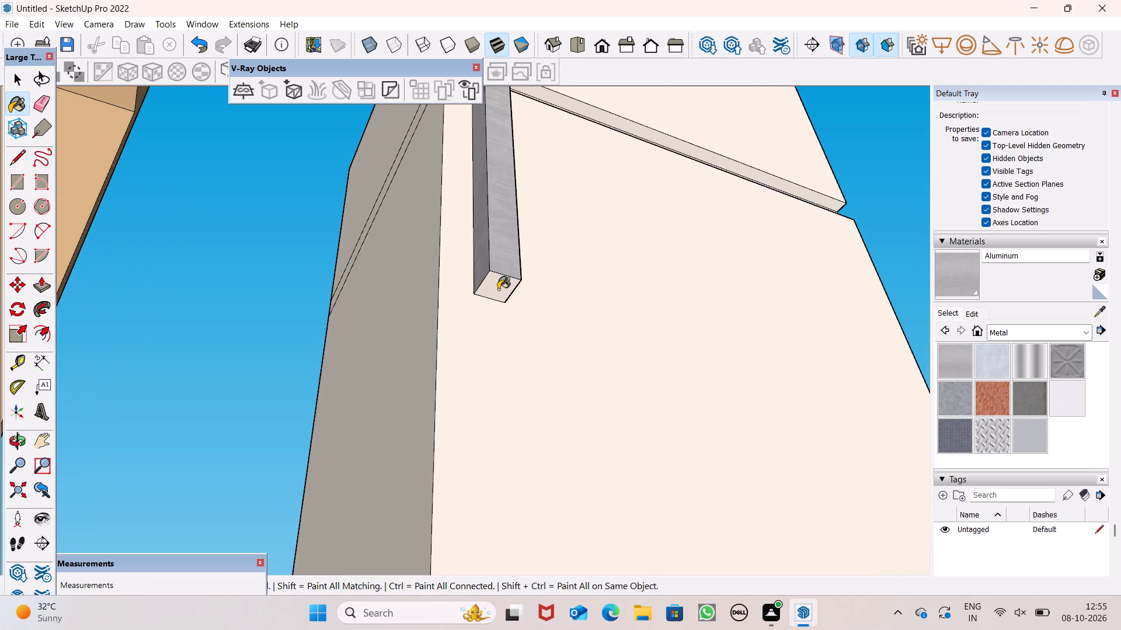
pyautogui.click(498, 289)
pyautogui.scroll(-3, 578, 260)
pyautogui.moveTo(674, 256); pyautogui.dragTo(697, 516, button='middle')
pyautogui.scroll(5, 538, 277)
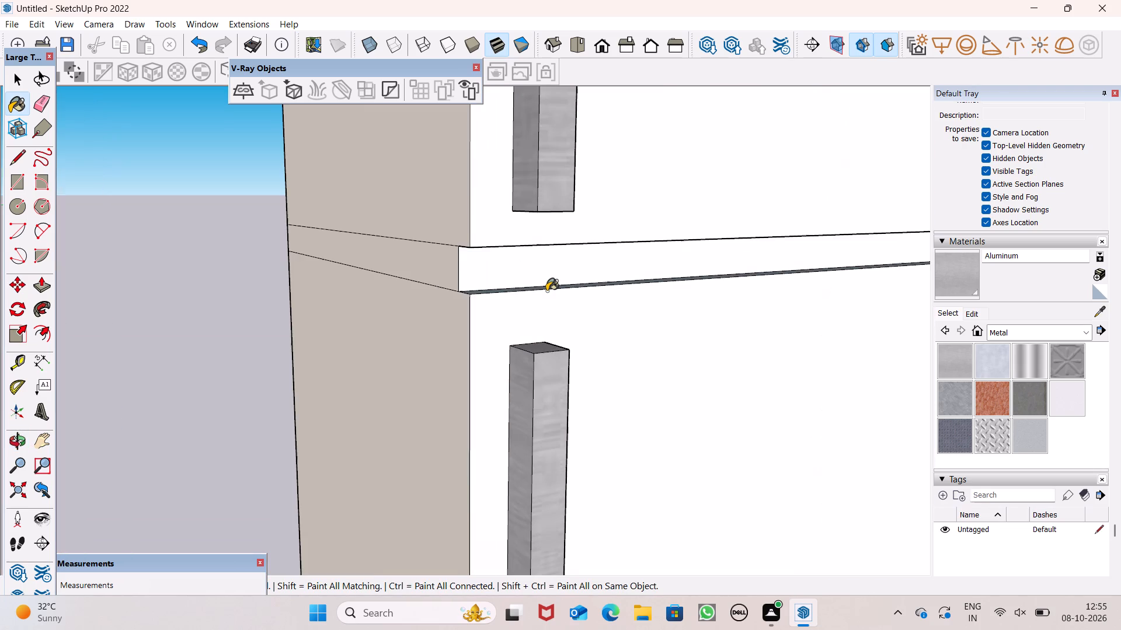
pyautogui.scroll(-1, 541, 285)
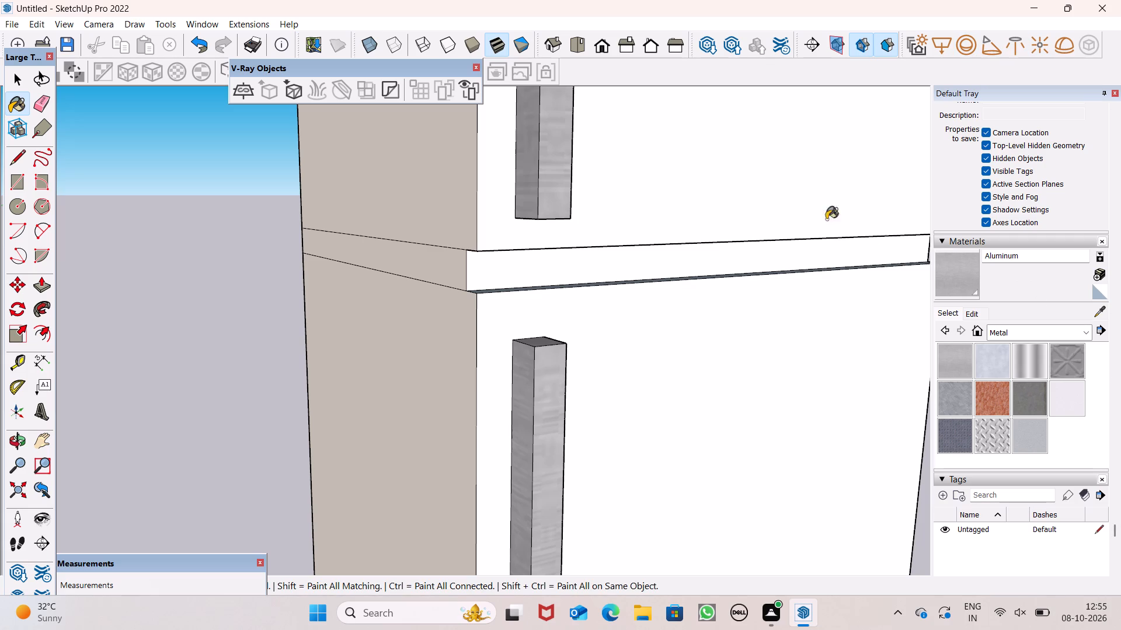
pyautogui.press('space')
pyautogui.press('space')
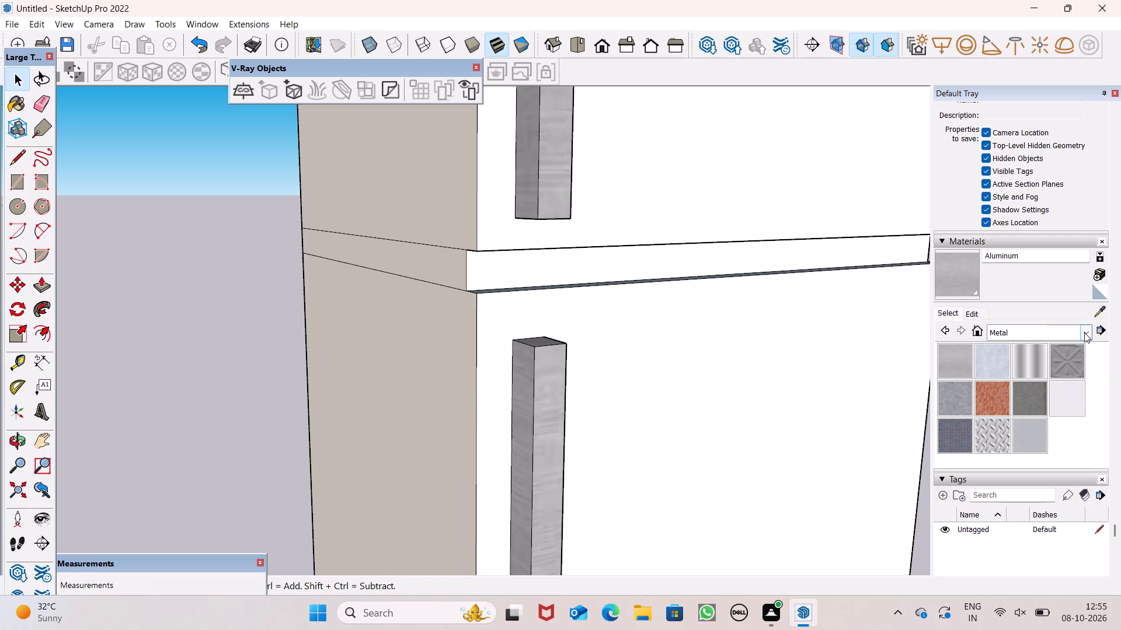
# Switch the materials to the Colors collection and find its grey shades.
pyautogui.click(1084, 332)
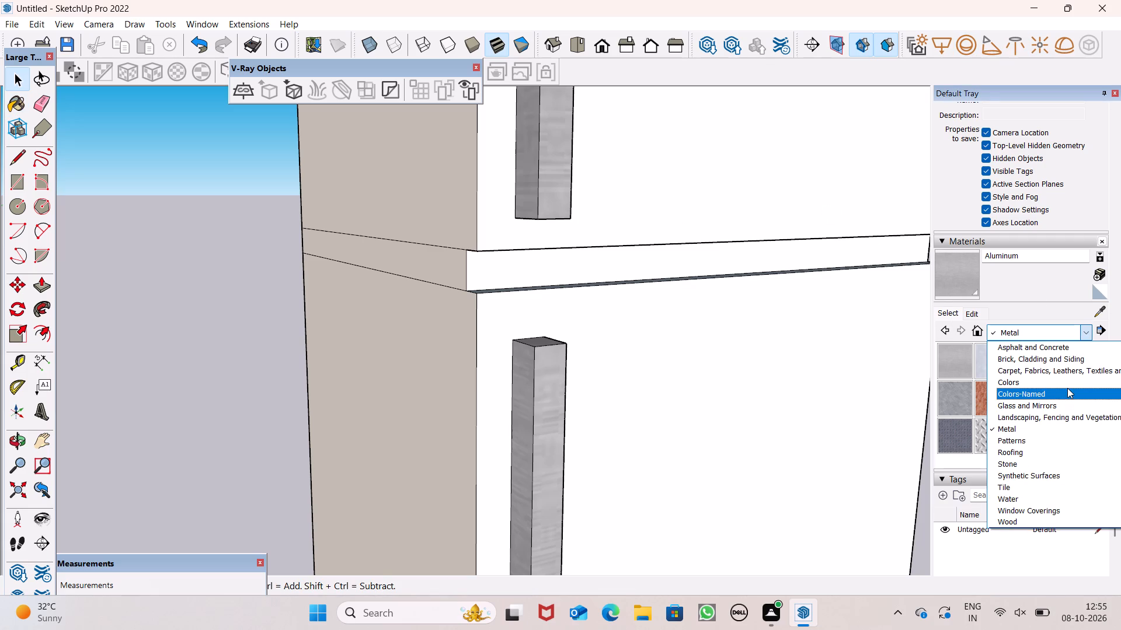
pyautogui.click(1067, 384)
pyautogui.scroll(1, 1011, 437)
pyautogui.scroll(-2, 1008, 416)
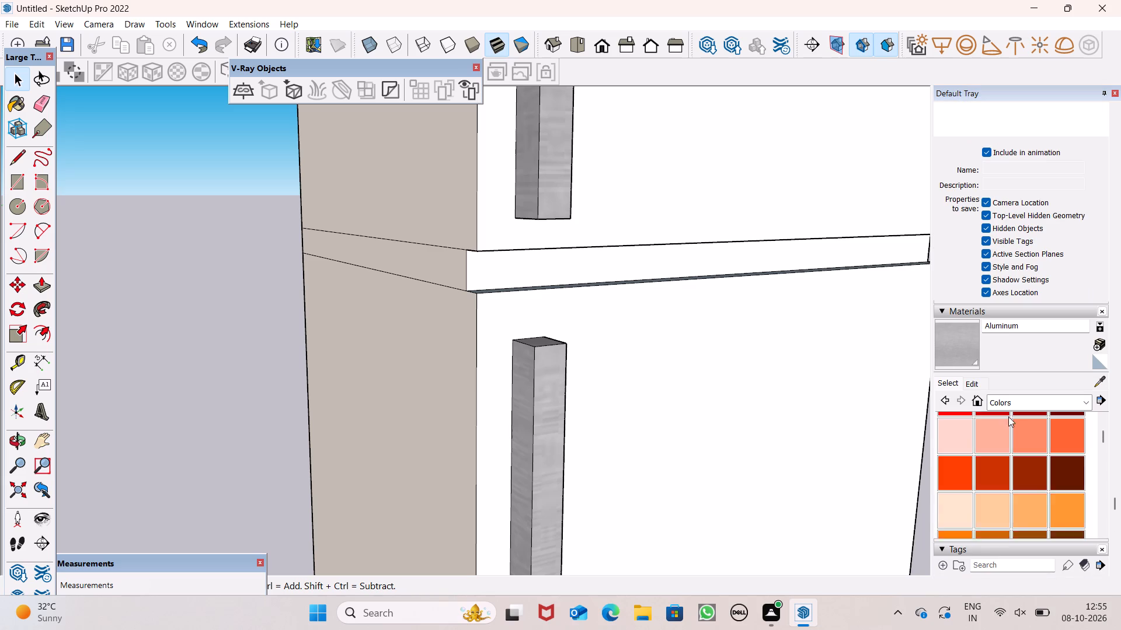
pyautogui.scroll(-11, 1008, 416)
pyautogui.scroll(-1, 1011, 473)
pyautogui.scroll(1, 995, 485)
pyautogui.scroll(-1, 995, 485)
pyautogui.scroll(2, 995, 485)
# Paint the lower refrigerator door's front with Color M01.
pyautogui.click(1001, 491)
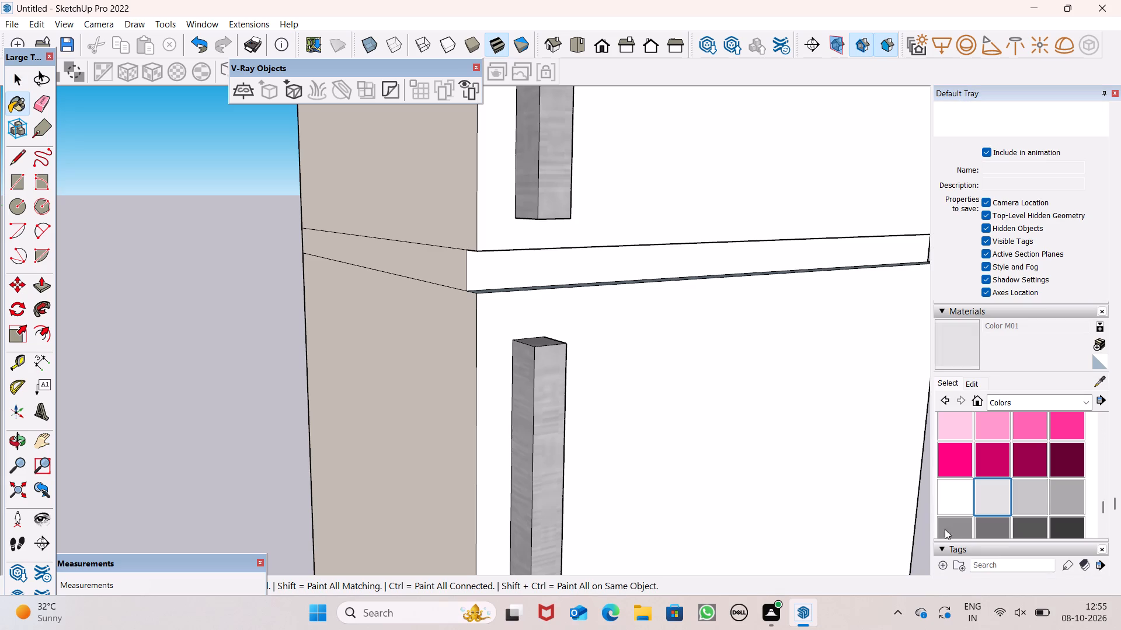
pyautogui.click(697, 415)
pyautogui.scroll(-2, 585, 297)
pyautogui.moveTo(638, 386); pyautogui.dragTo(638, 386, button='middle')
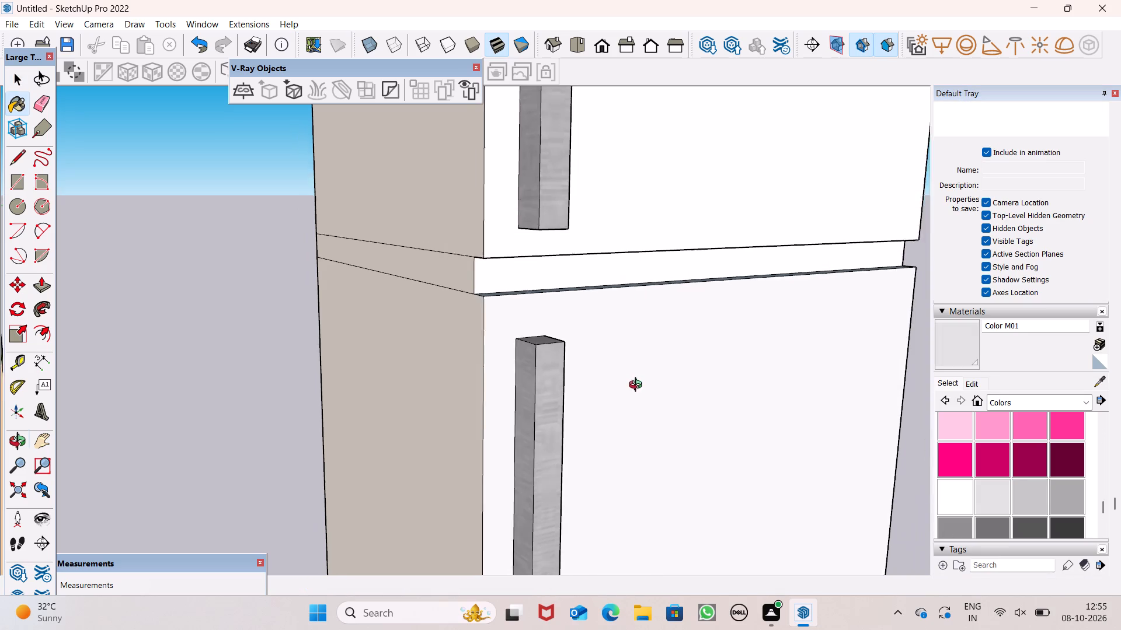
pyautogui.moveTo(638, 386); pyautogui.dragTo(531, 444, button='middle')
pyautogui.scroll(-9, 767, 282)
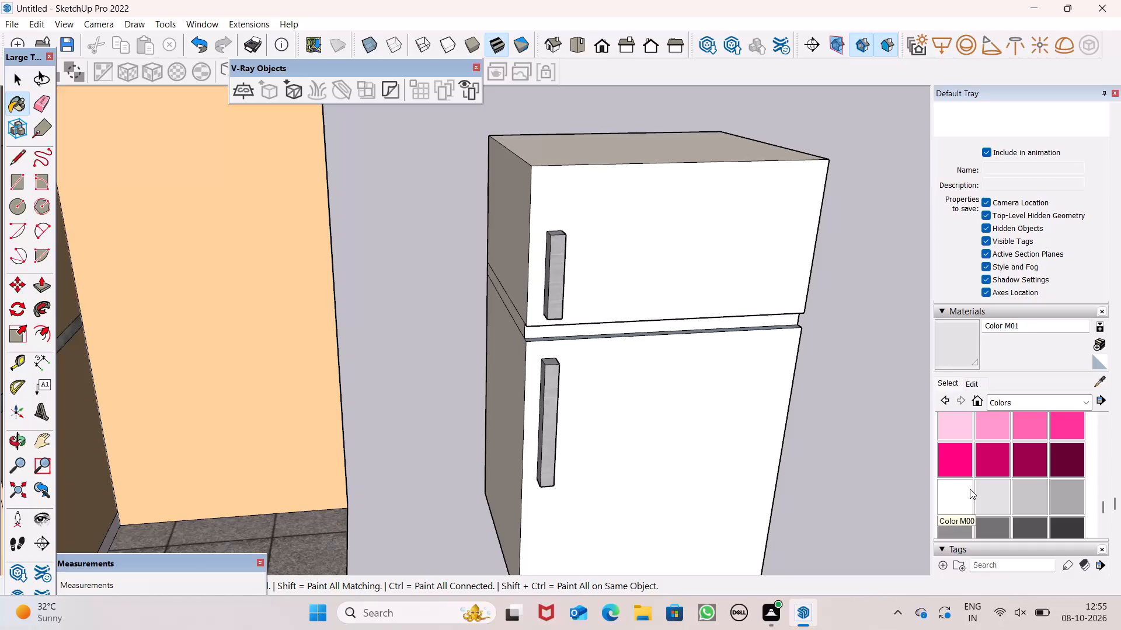
# Paint both refrigerator door fronts and the recessed strip between them with Color M02.
pyautogui.click(1032, 495)
pyautogui.click(710, 292)
pyautogui.click(733, 413)
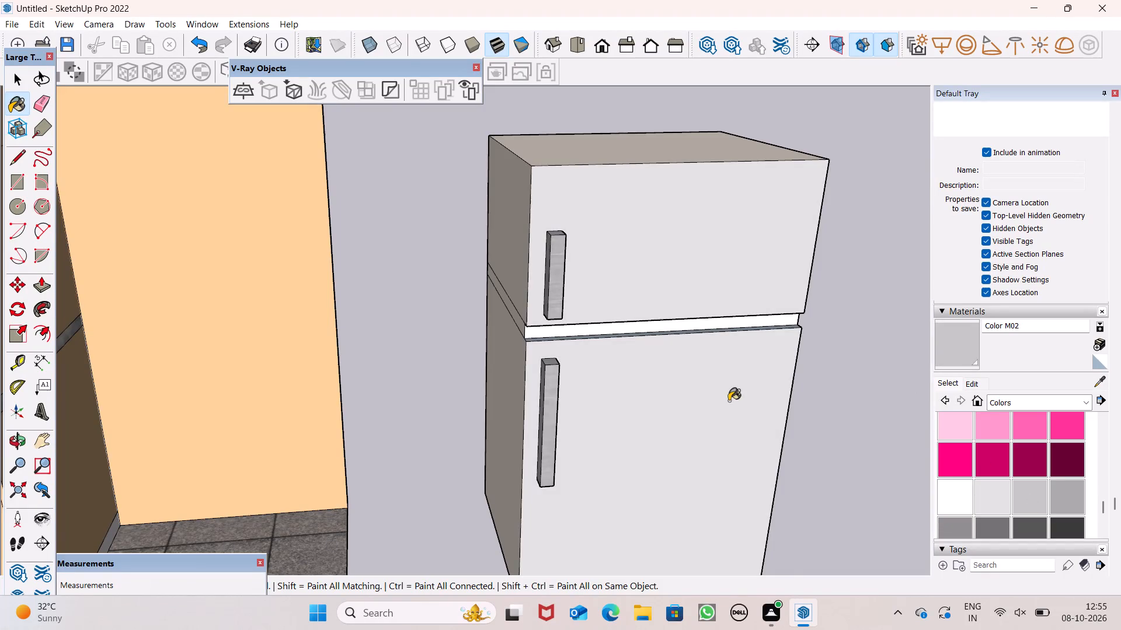
pyautogui.moveTo(737, 399); pyautogui.dragTo(500, 300, button='middle')
pyautogui.scroll(1, 727, 382)
pyautogui.click(569, 282)
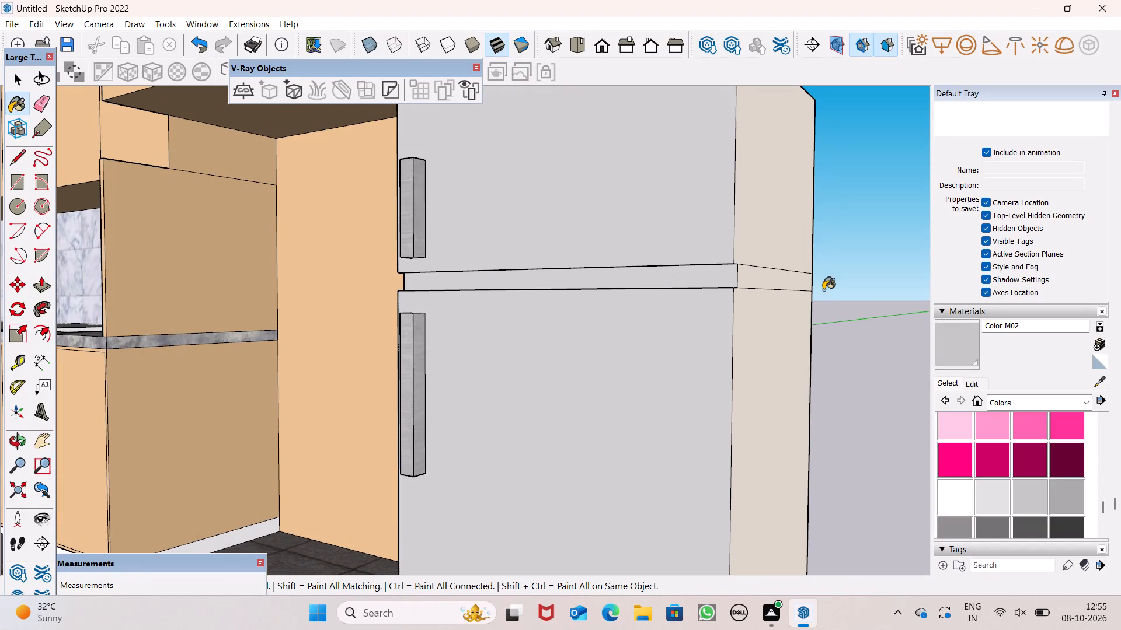
# Paint both sides of the refrigerator, including the narrow bands between the door sections, with Color M02.
pyautogui.click(768, 249)
pyautogui.moveTo(768, 276); pyautogui.dragTo(768, 283)
pyautogui.click(785, 356)
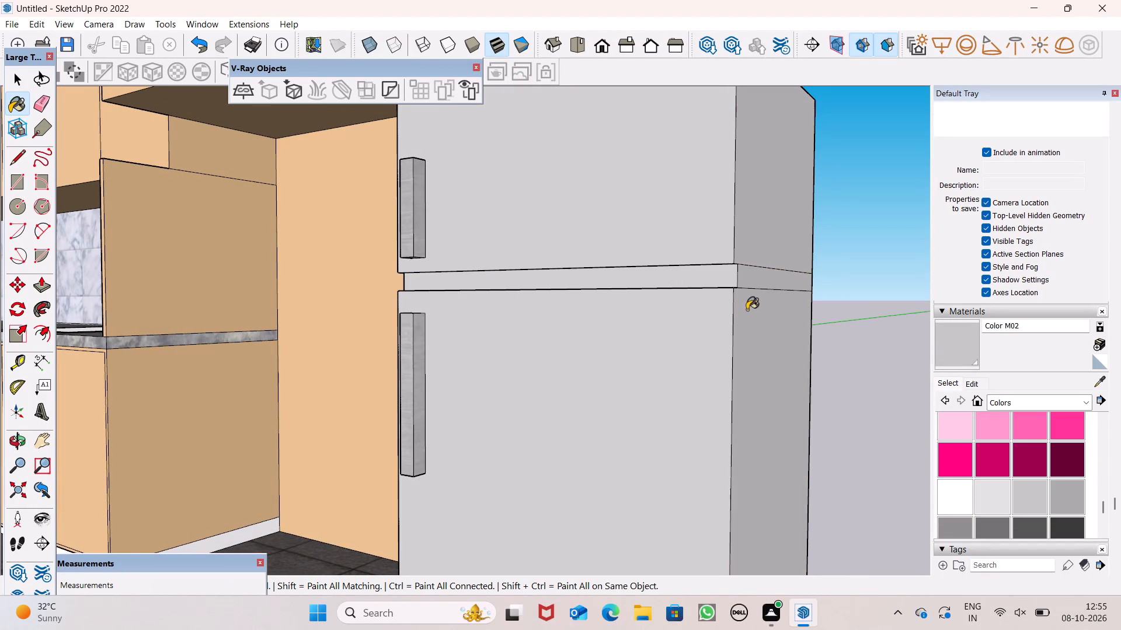
pyautogui.scroll(-2, 747, 318)
pyautogui.moveTo(757, 344); pyautogui.dragTo(1120, 356, button='middle')
pyautogui.scroll(1, 1120, 356)
pyautogui.scroll(4, 558, 254)
pyautogui.click(596, 246)
pyautogui.moveTo(600, 294); pyautogui.dragTo(600, 295)
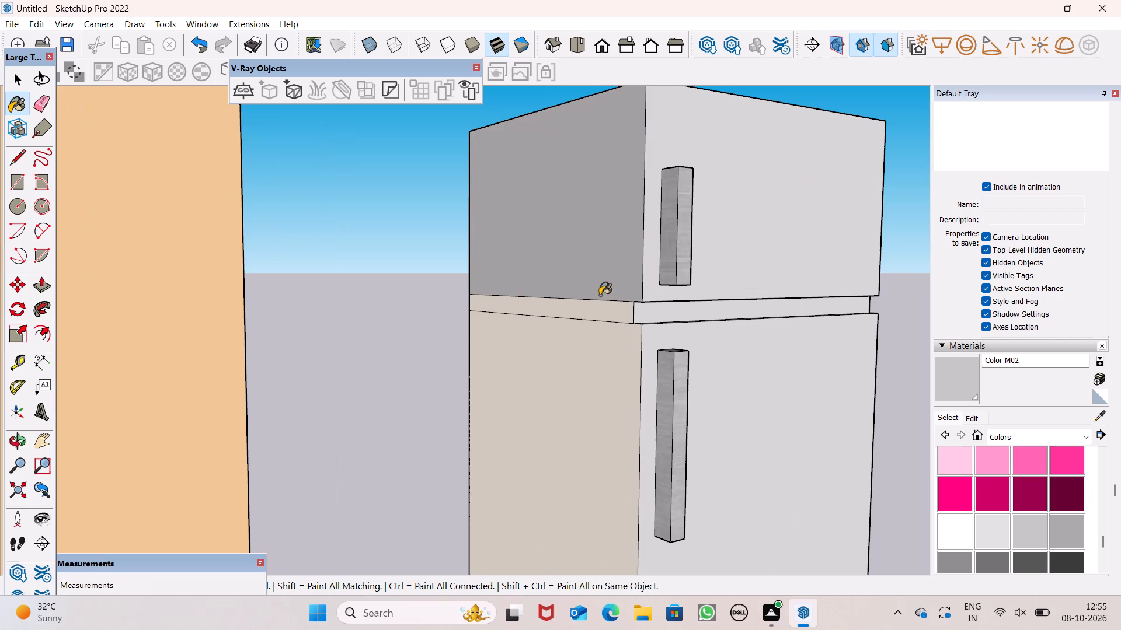
pyautogui.moveTo(600, 295); pyautogui.dragTo(600, 300)
pyautogui.click(605, 317)
pyautogui.click(601, 342)
# Paint the top face of the refrigerator with Color M02.
pyautogui.scroll(-8, 626, 213)
pyautogui.moveTo(730, 322); pyautogui.dragTo(614, 448, button='middle')
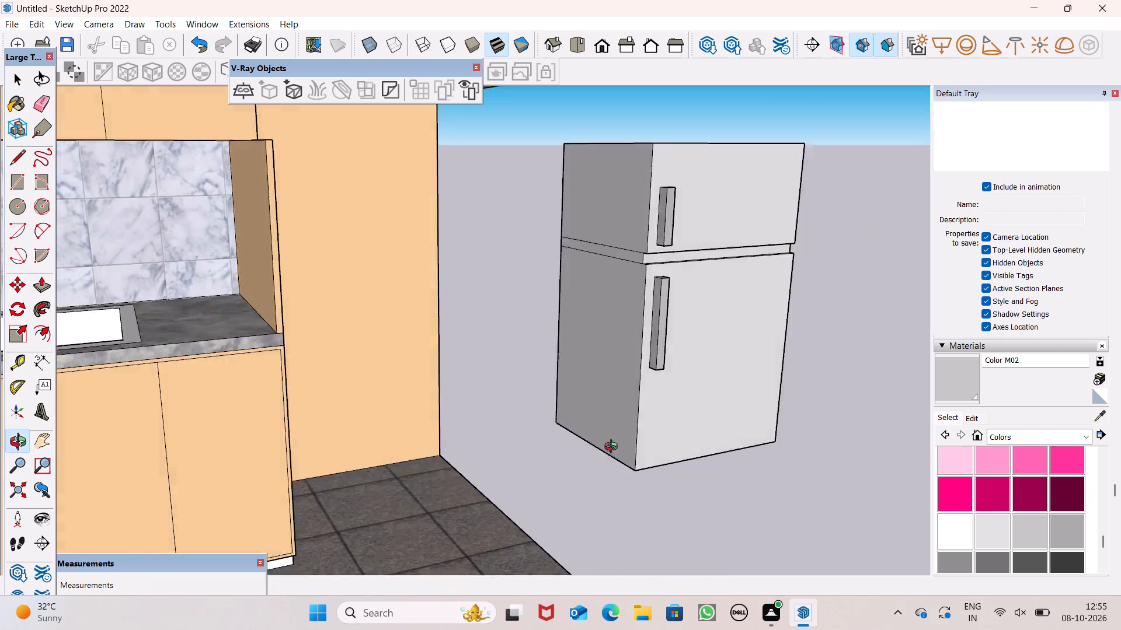
pyautogui.moveTo(614, 448); pyautogui.dragTo(476, 561, button='middle')
pyautogui.click(771, 235)
# Paint the refrigerator's back, including its narrow middle band, with Color M02.
pyautogui.scroll(-5, 582, 262)
pyautogui.scroll(-3, 401, 346)
pyautogui.moveTo(489, 351); pyautogui.dragTo(187, 350, button='middle')
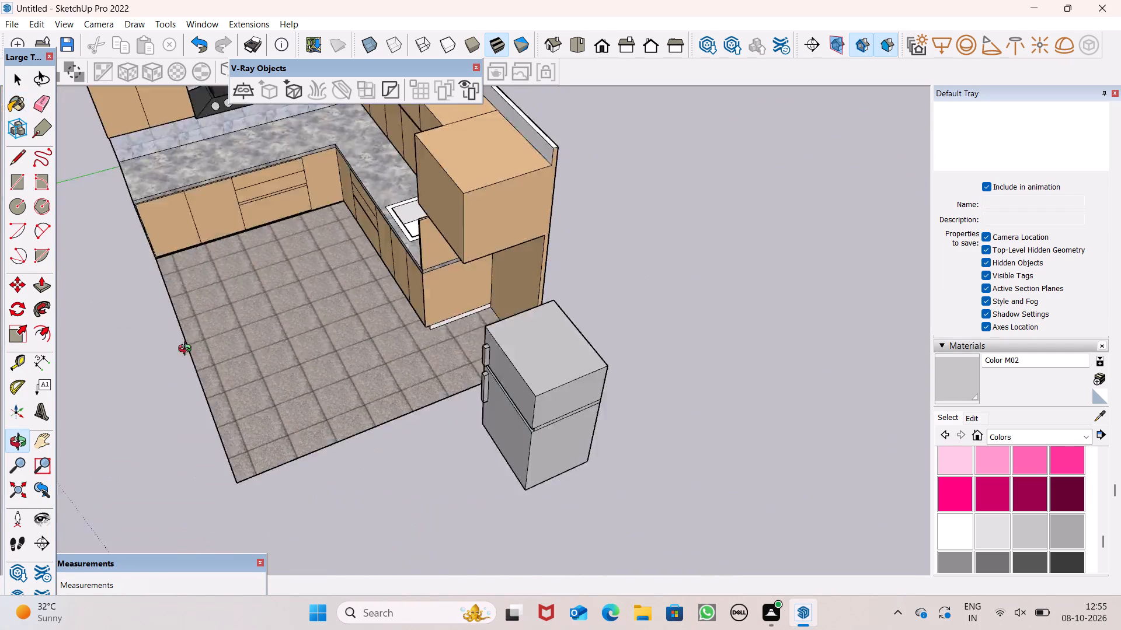
pyautogui.moveTo(187, 350); pyautogui.dragTo(0, 286, button='middle')
pyautogui.scroll(5, 617, 456)
pyautogui.click(443, 280)
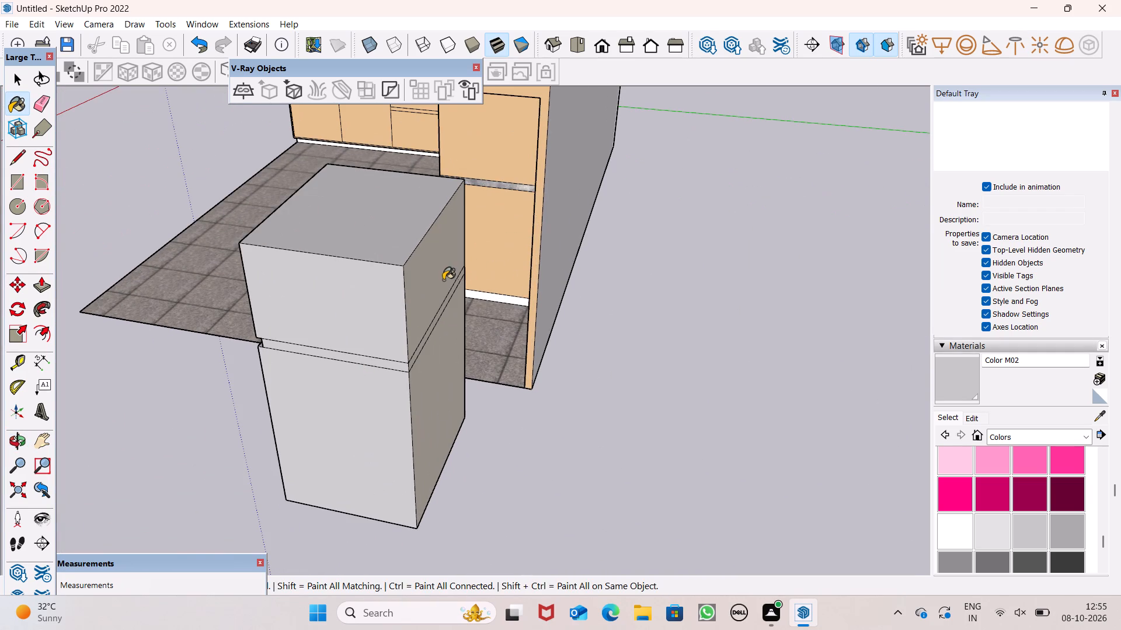
pyautogui.click(458, 345)
pyautogui.scroll(2, 454, 348)
pyautogui.scroll(-1, 402, 348)
pyautogui.scroll(6, 398, 346)
pyautogui.scroll(-1, 420, 360)
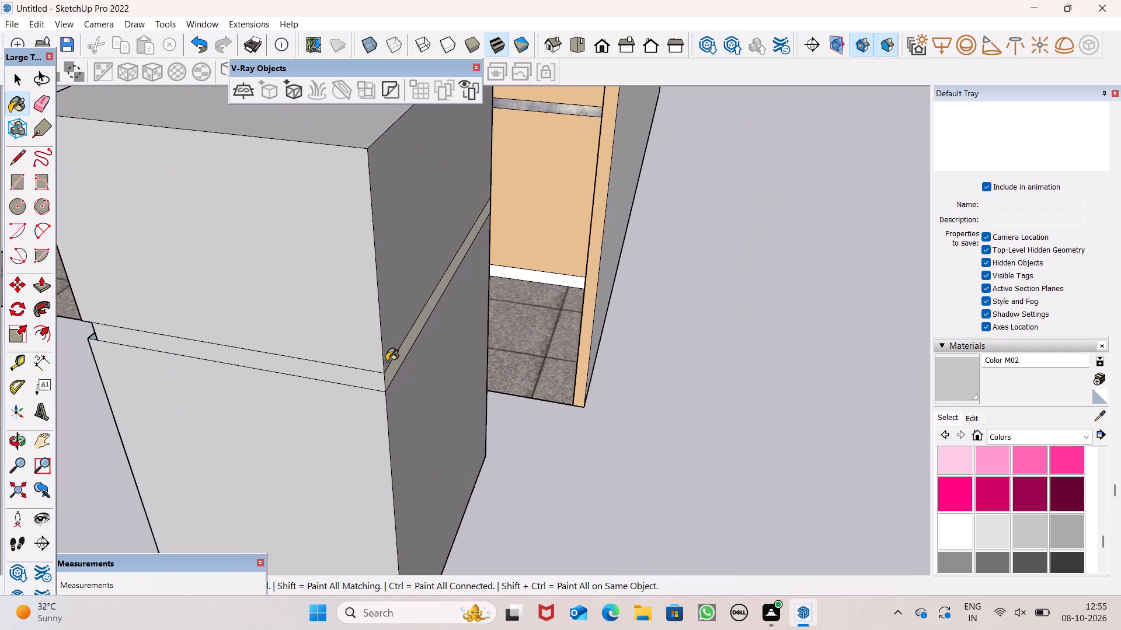
pyautogui.click(394, 367)
pyautogui.scroll(-1, 582, 298)
pyautogui.moveTo(569, 444); pyautogui.dragTo(1119, 415, button='middle')
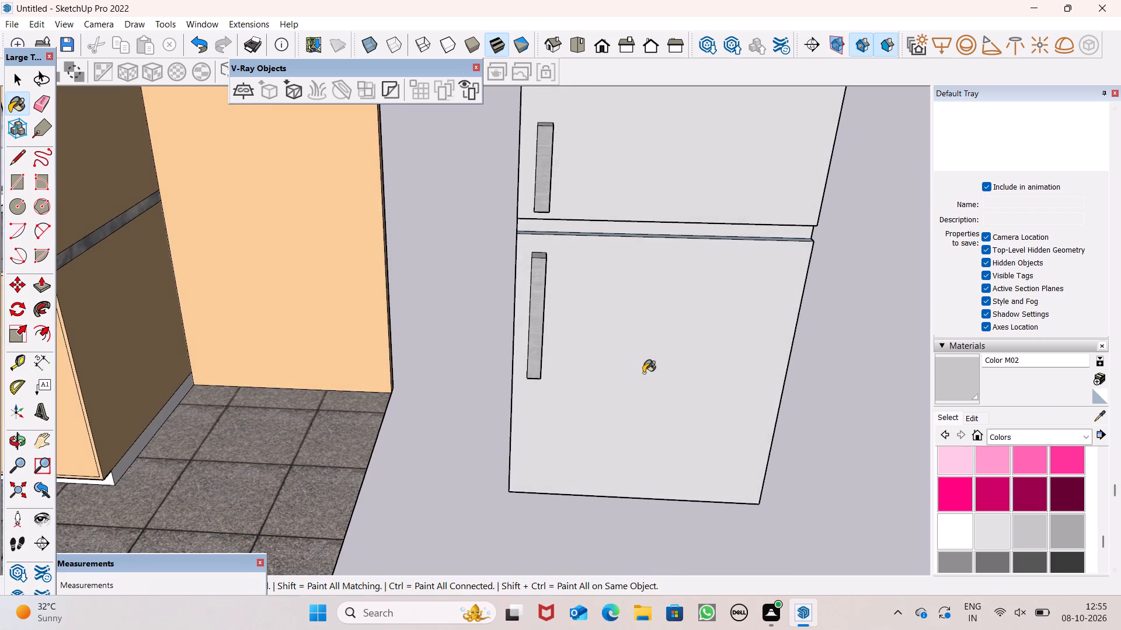
pyautogui.moveTo(799, 433); pyautogui.dragTo(924, 422, button='middle')
pyautogui.press('space')
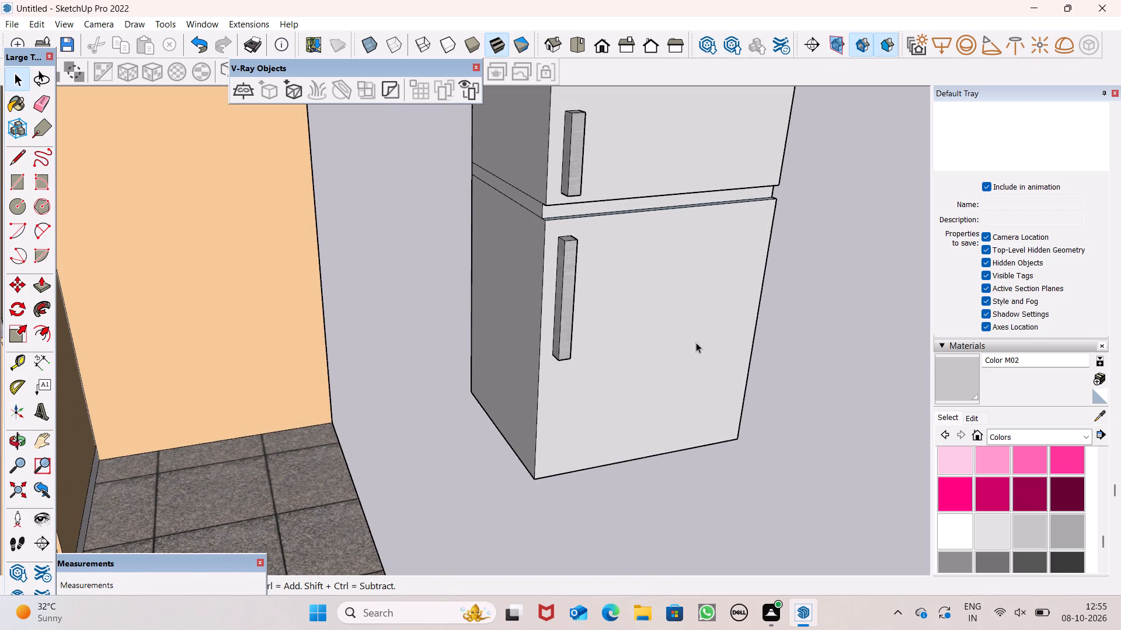
# Select the whole refrigerator with its handles and make it a group.
pyautogui.scroll(-6, 658, 400)
pyautogui.moveTo(722, 450); pyautogui.dragTo(684, 332, button='middle')
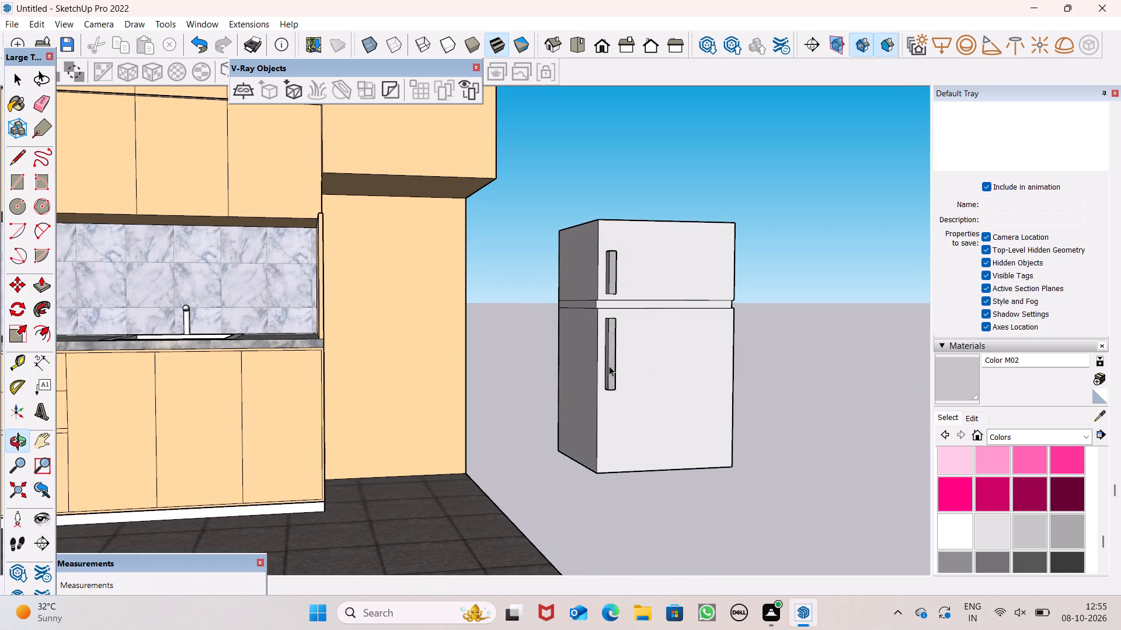
pyautogui.tripleClick(725, 393)
pyautogui.click(725, 393)
pyautogui.rightClick(725, 378)
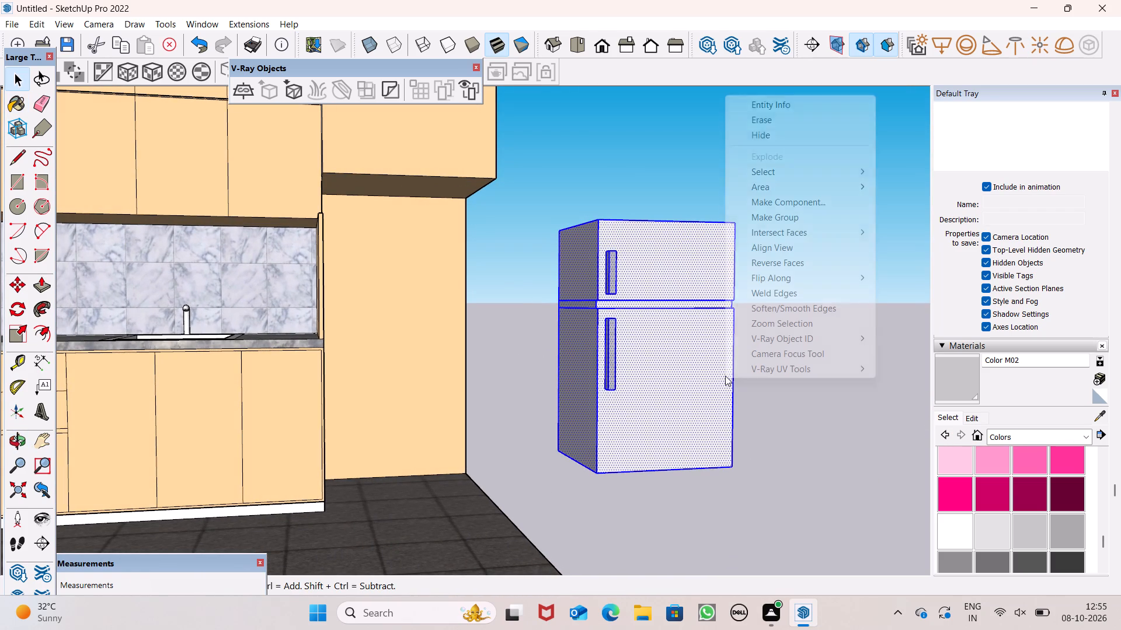
pyautogui.click(852, 223)
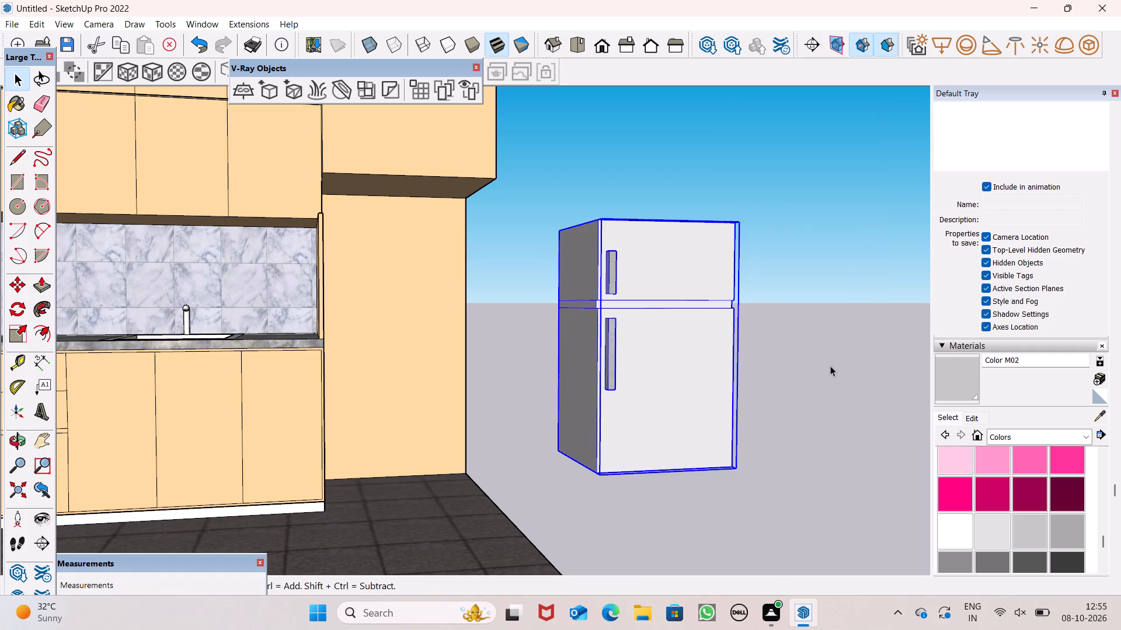
pyautogui.press('space')
pyautogui.scroll(-3, 823, 390)
pyautogui.click(785, 446)
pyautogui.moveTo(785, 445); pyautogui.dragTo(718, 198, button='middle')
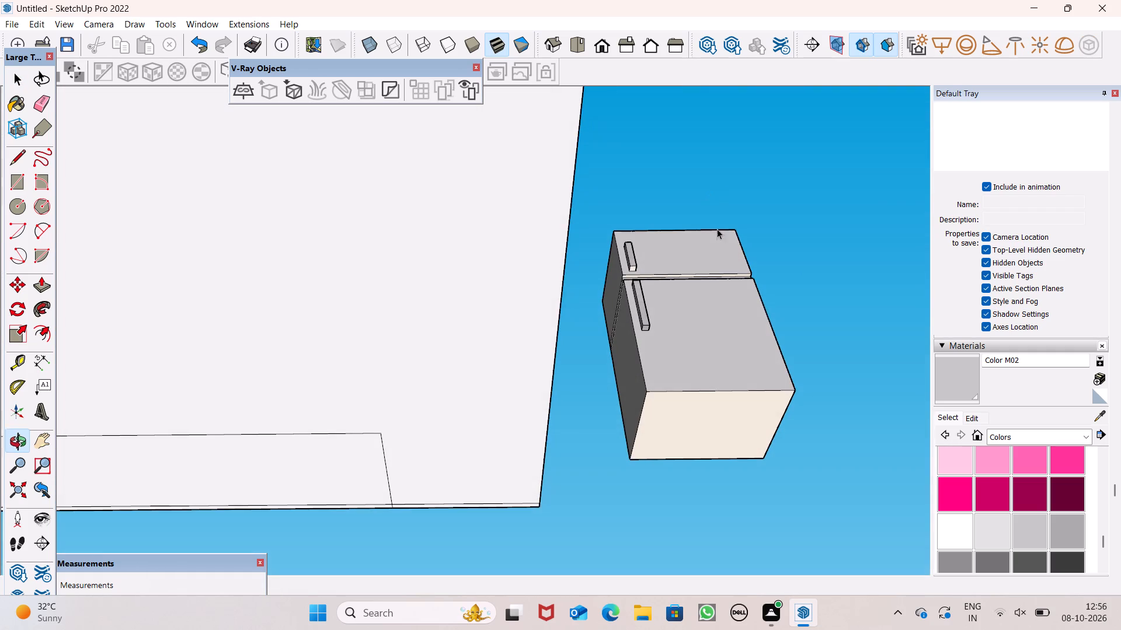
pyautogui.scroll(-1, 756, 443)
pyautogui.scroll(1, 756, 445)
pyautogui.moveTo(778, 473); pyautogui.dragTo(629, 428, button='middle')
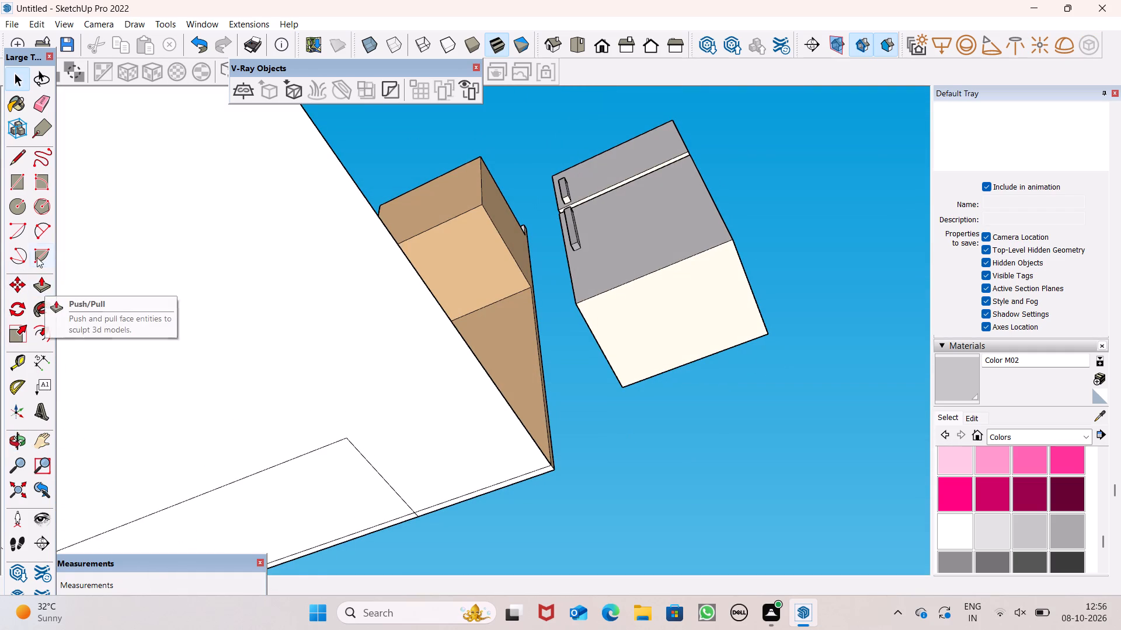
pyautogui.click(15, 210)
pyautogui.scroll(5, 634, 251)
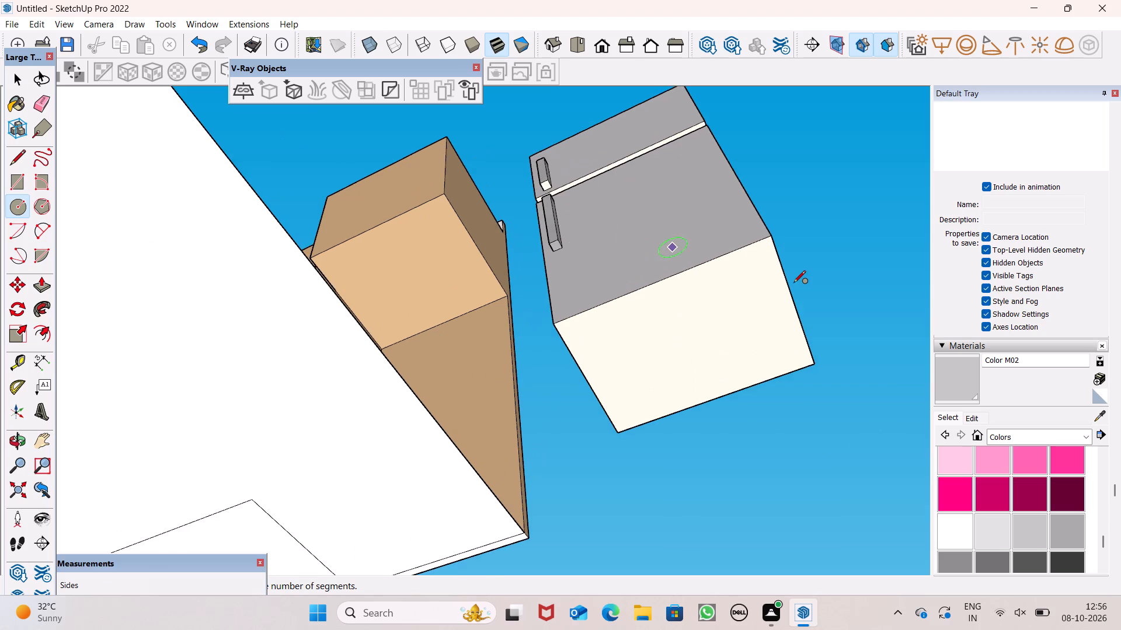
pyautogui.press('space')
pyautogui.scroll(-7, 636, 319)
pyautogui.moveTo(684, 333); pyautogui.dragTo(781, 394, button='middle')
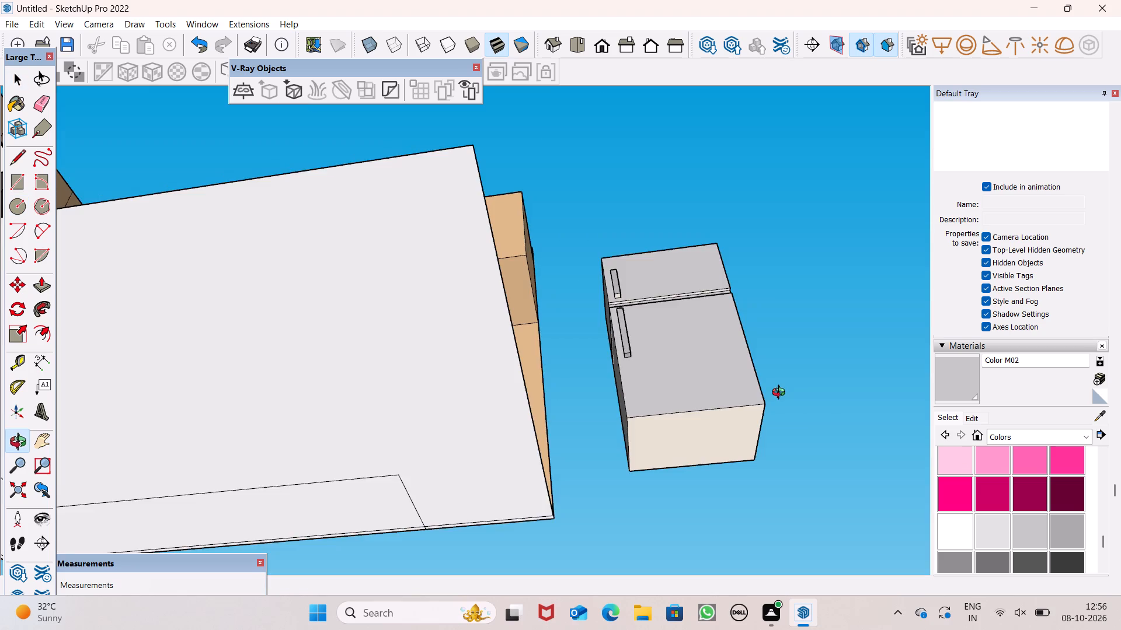
# Explode the refrigerator group into loose geometry.
pyautogui.moveTo(781, 394); pyautogui.dragTo(813, 223, button='middle')
pyautogui.scroll(1, 813, 224)
pyautogui.scroll(2, 809, 357)
pyautogui.click(668, 353)
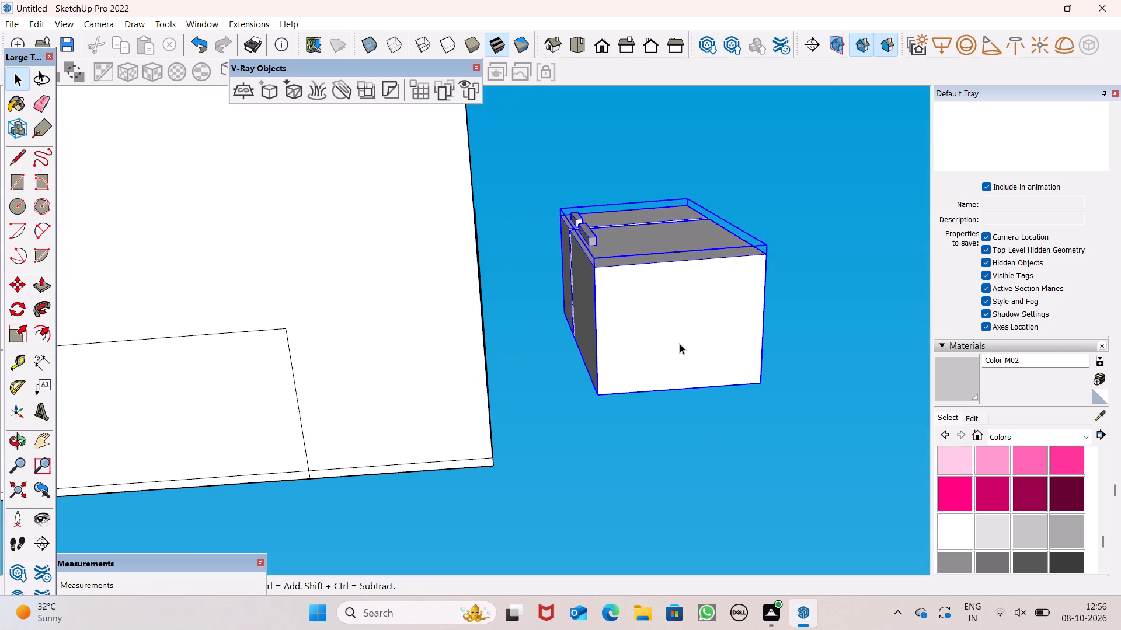
pyautogui.rightClick(680, 344)
pyautogui.click(756, 139)
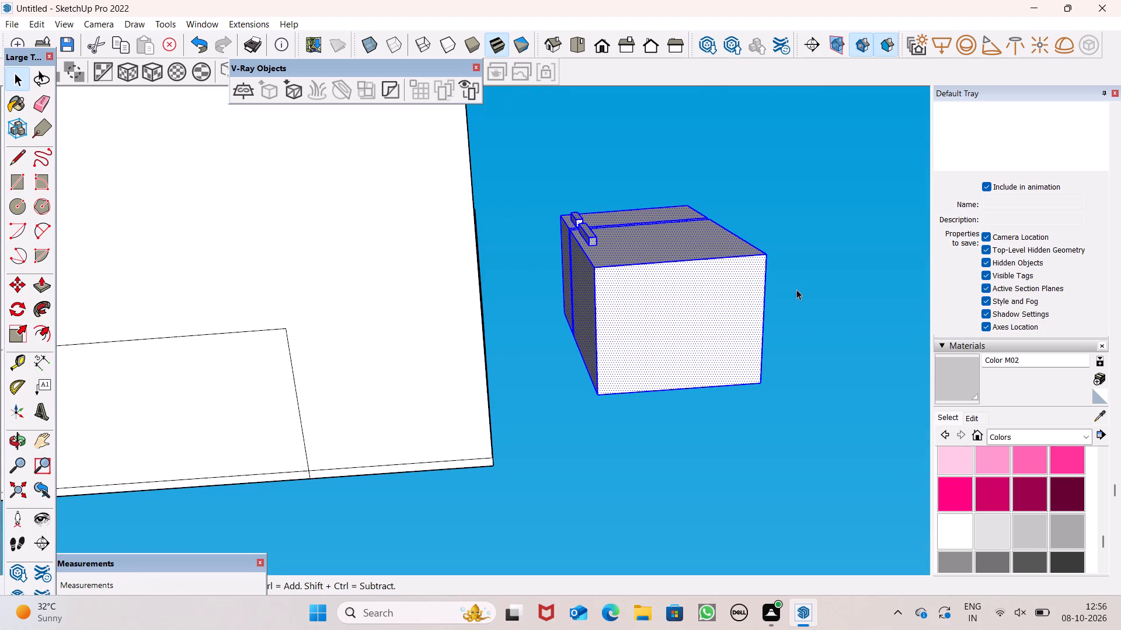
pyautogui.press('space')
pyautogui.click(812, 296)
# Draw a circle of about 2 9/16" radius on the refrigerator's underside, near the front corner on the handle side.
pyautogui.moveTo(824, 340); pyautogui.dragTo(804, 381, button='middle')
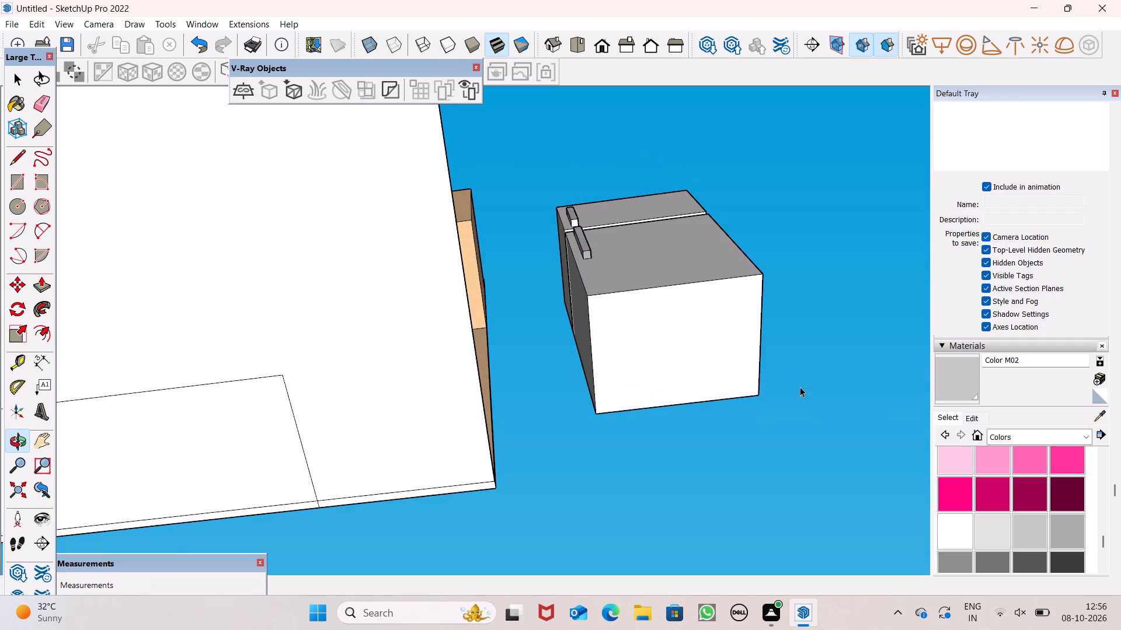
pyautogui.moveTo(535, 404); pyautogui.dragTo(555, 276, button='middle')
pyautogui.scroll(4, 966, 315)
pyautogui.scroll(2, 844, 256)
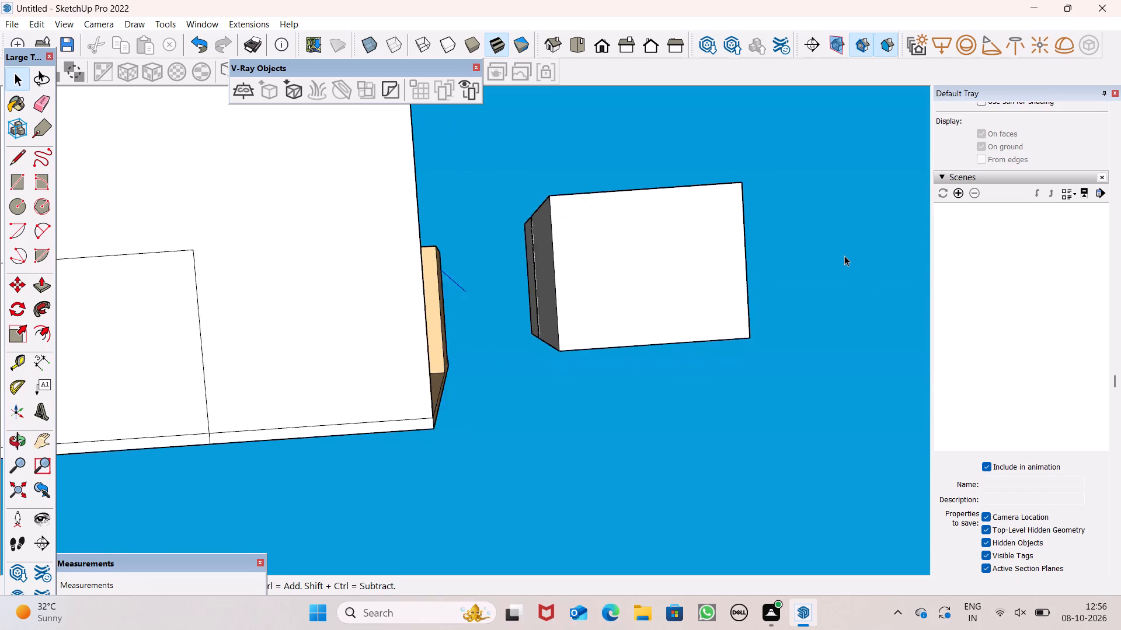
pyautogui.scroll(4, 844, 256)
pyautogui.click(18, 210)
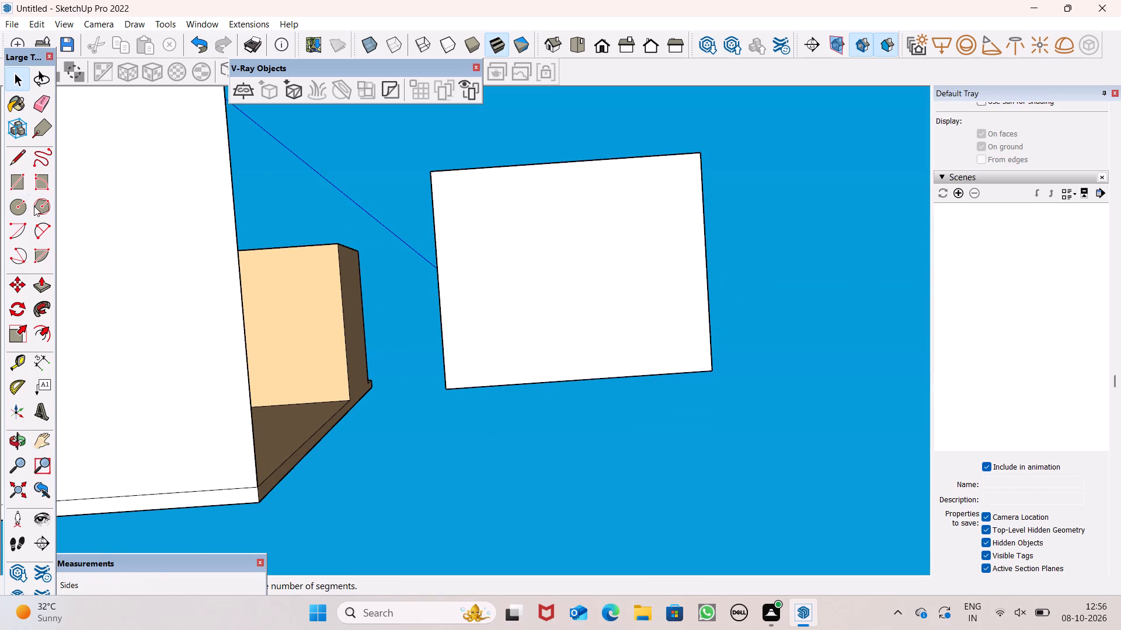
pyautogui.scroll(5, 500, 211)
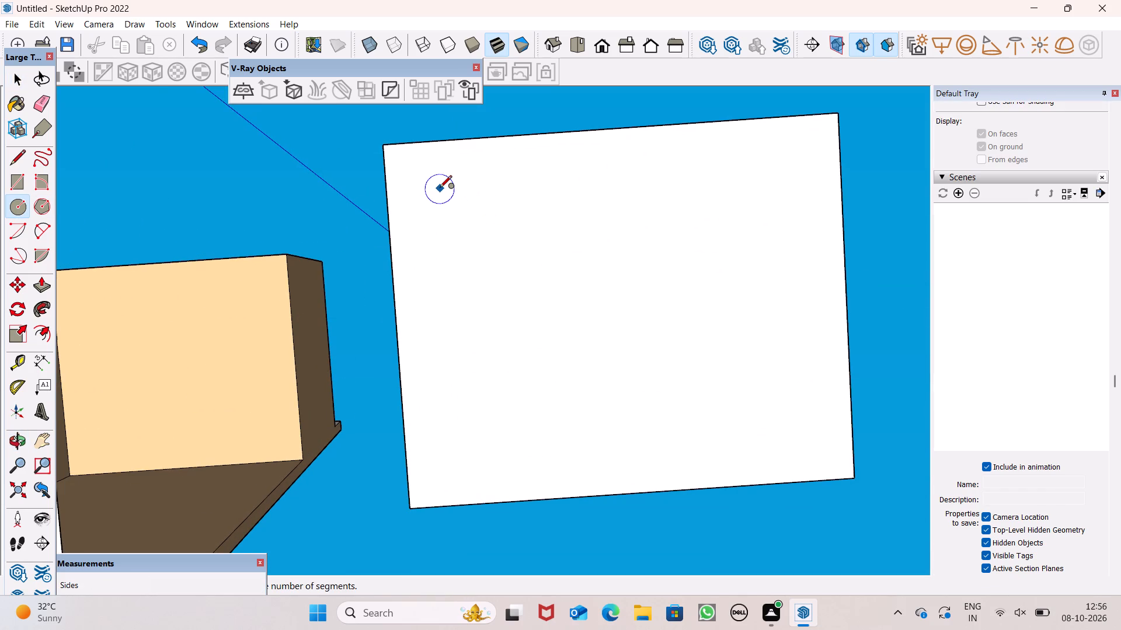
pyautogui.click(437, 193)
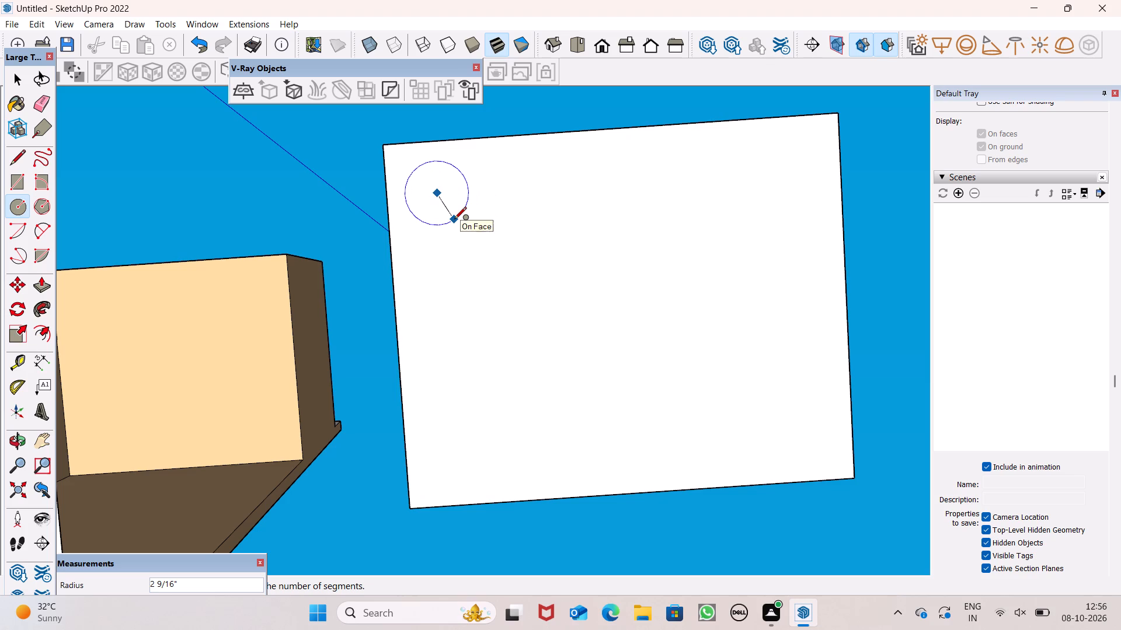
pyautogui.click(454, 220)
pyautogui.press('space')
pyautogui.press('space')
# Copy the circle to the underside's other three corners, about 2' 4" apart across the width and 1' 7" apart in depth.
pyautogui.scroll(-7, 440, 215)
pyautogui.moveTo(483, 229); pyautogui.dragTo(449, 286, button='middle')
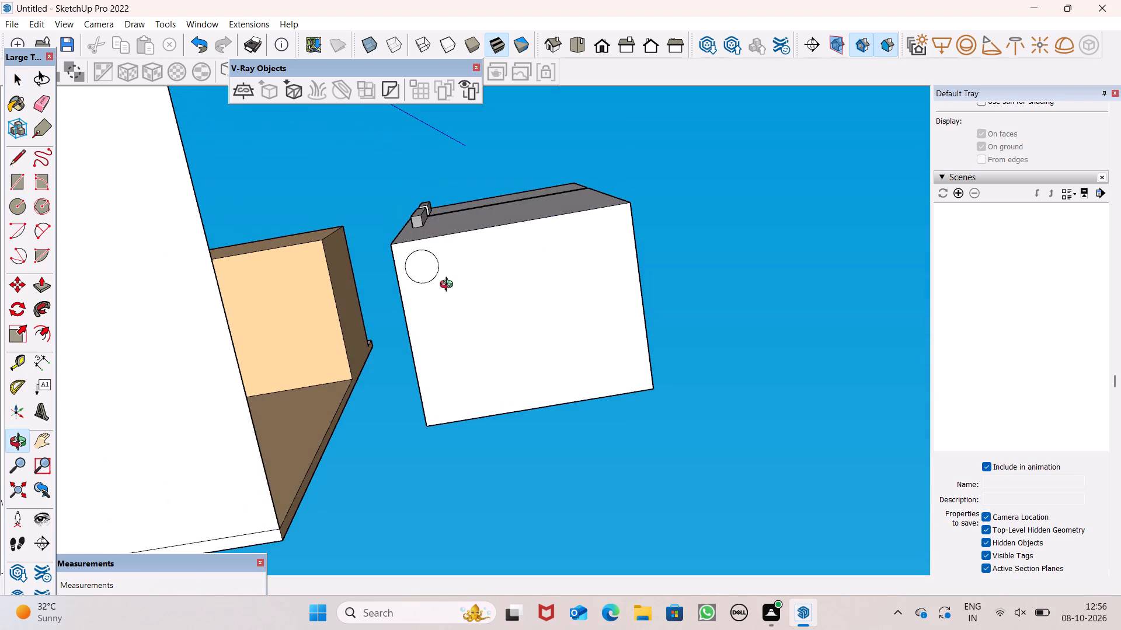
pyautogui.moveTo(449, 286); pyautogui.dragTo(448, 285, button='middle')
pyautogui.doubleClick(426, 271)
pyautogui.press('m')
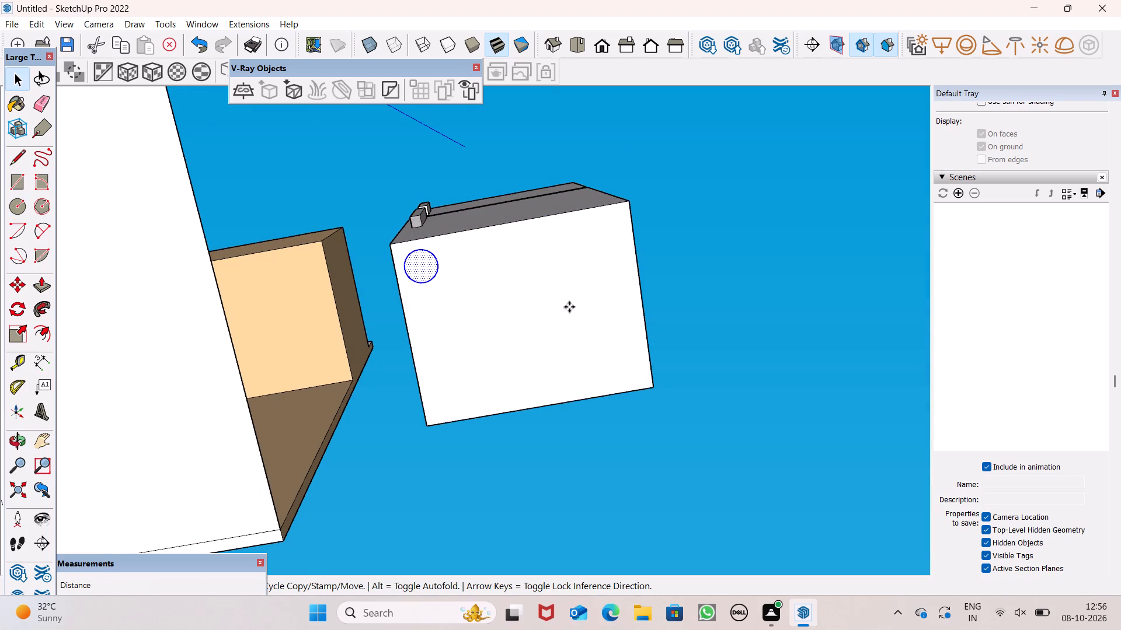
pyautogui.press('Return')
pyautogui.moveTo(424, 270); pyautogui.dragTo(611, 237)
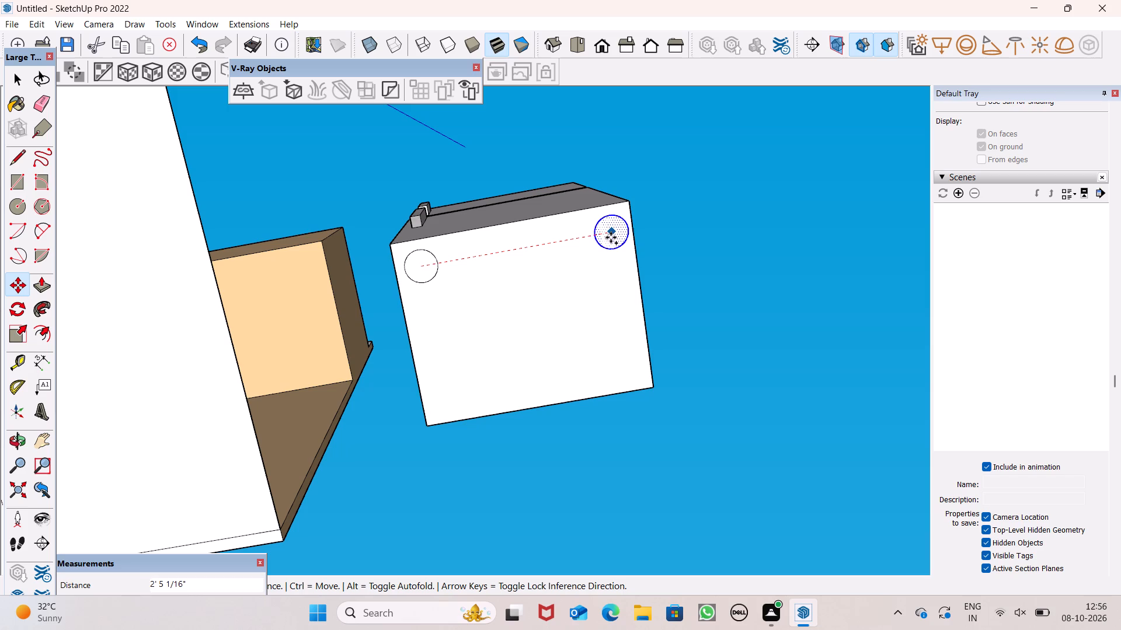
pyautogui.moveTo(611, 237); pyautogui.dragTo(607, 238)
pyautogui.keyDown('ctrl'); pyautogui.moveTo(604, 237); pyautogui.dragTo(619, 358); pyautogui.keyUp('ctrl')
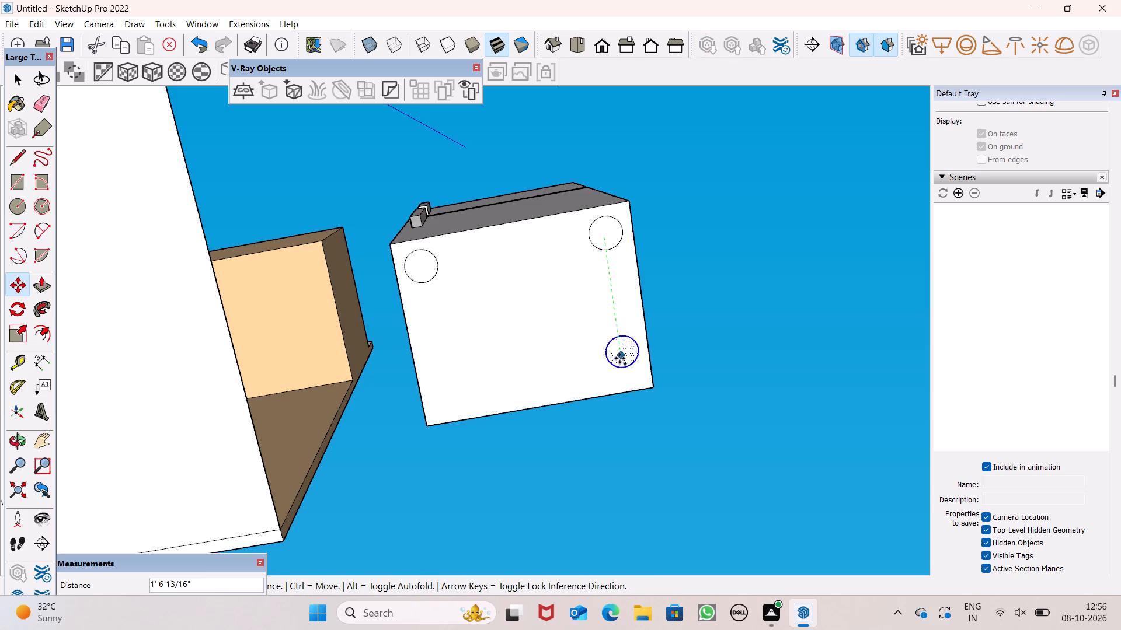
pyautogui.keyDown('ctrl'); pyautogui.moveTo(619, 358); pyautogui.dragTo(630, 365); pyautogui.keyUp('ctrl')
pyautogui.moveTo(620, 365); pyautogui.dragTo(591, 372)
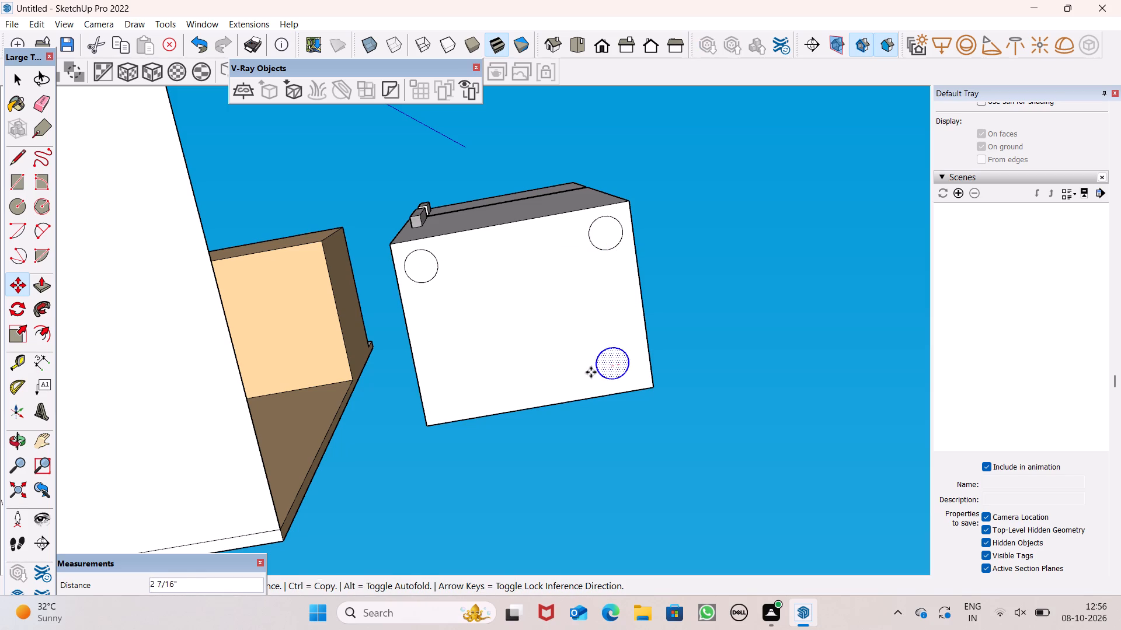
pyautogui.moveTo(591, 372); pyautogui.dragTo(444, 388)
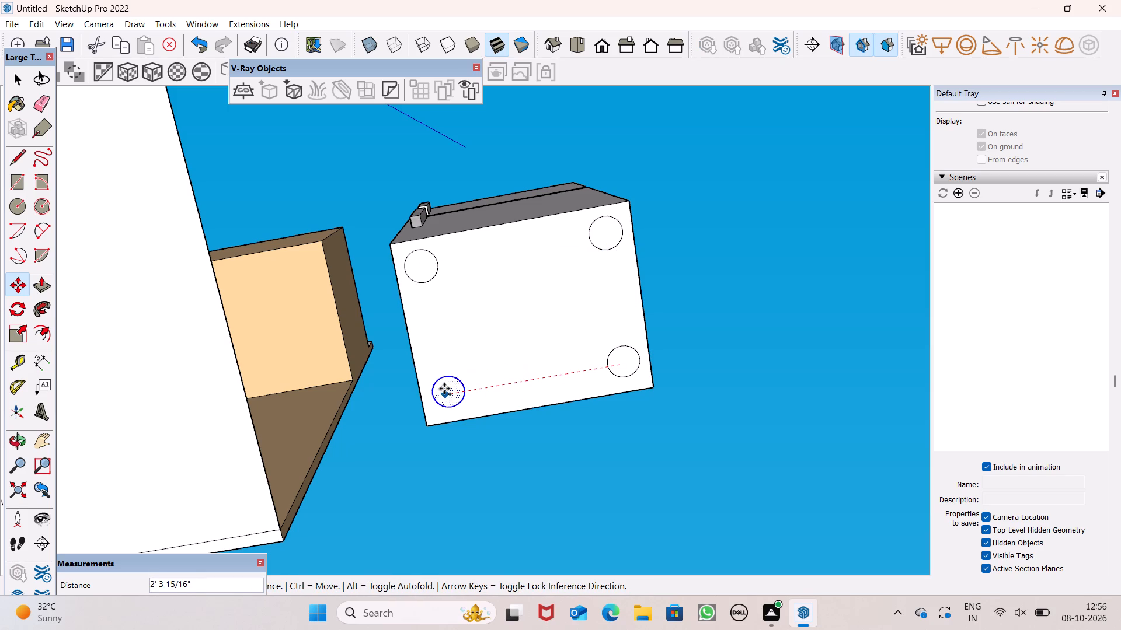
pyautogui.moveTo(444, 388); pyautogui.dragTo(441, 387)
pyautogui.press('space')
pyautogui.click(617, 460)
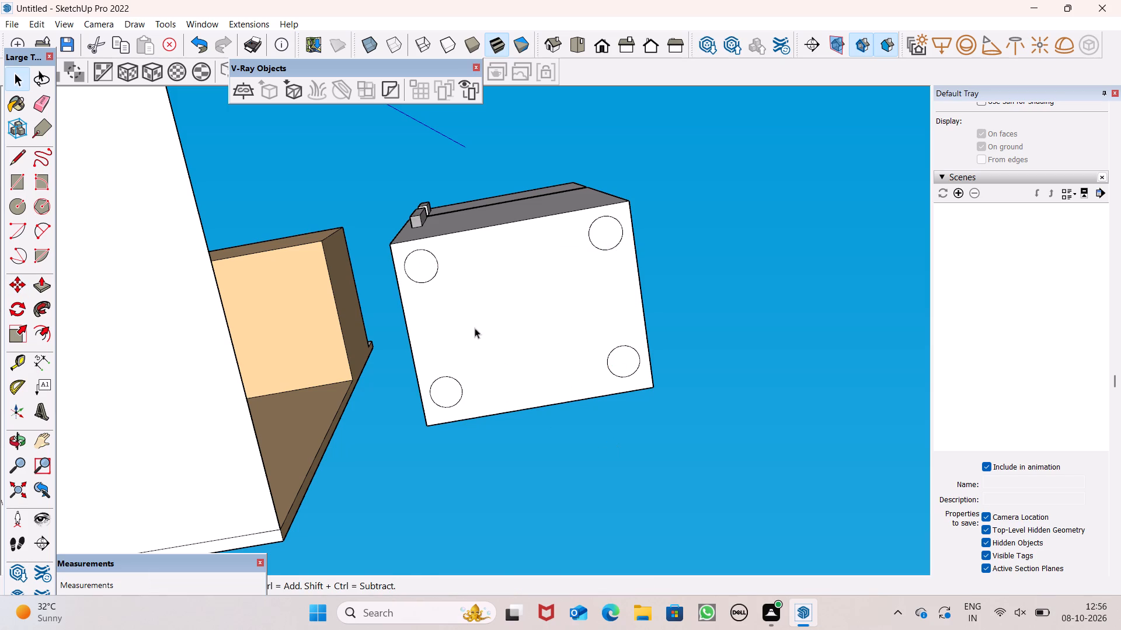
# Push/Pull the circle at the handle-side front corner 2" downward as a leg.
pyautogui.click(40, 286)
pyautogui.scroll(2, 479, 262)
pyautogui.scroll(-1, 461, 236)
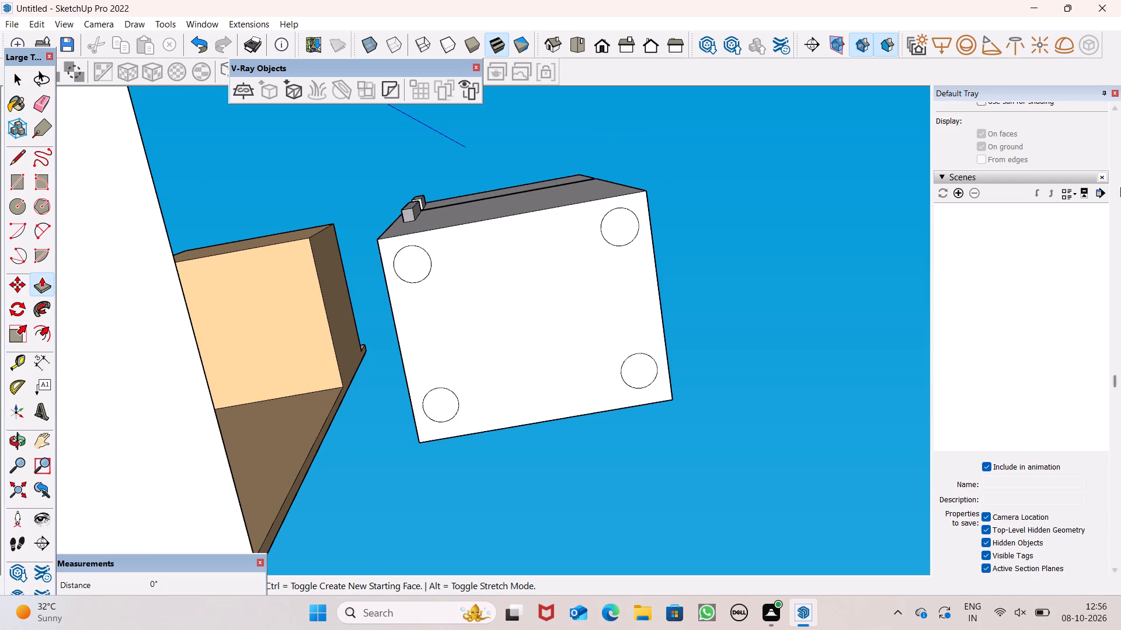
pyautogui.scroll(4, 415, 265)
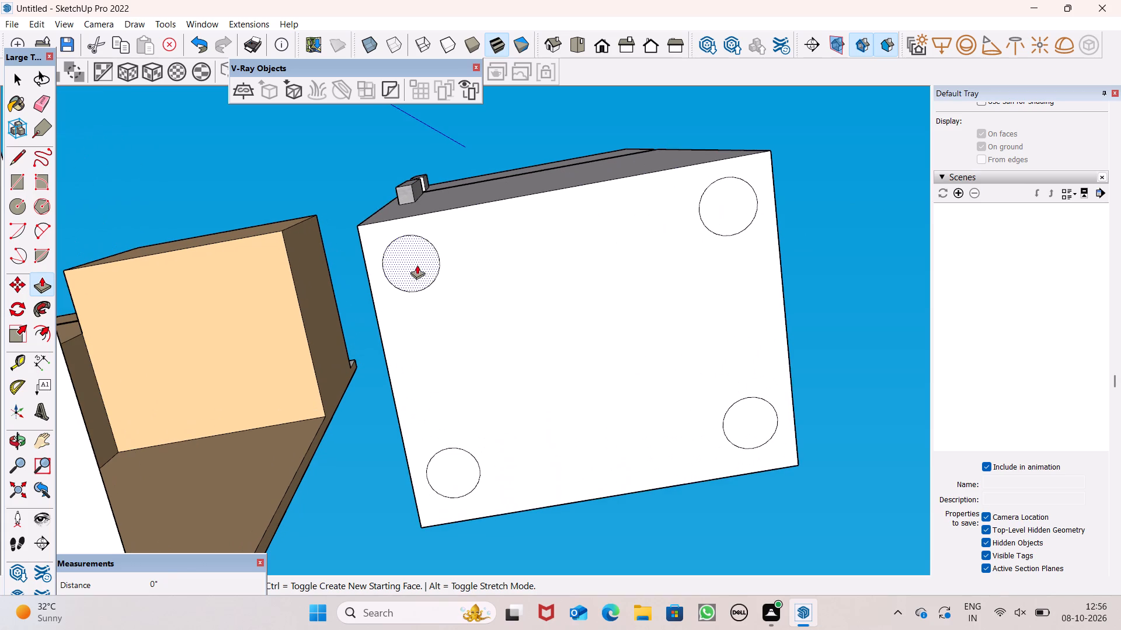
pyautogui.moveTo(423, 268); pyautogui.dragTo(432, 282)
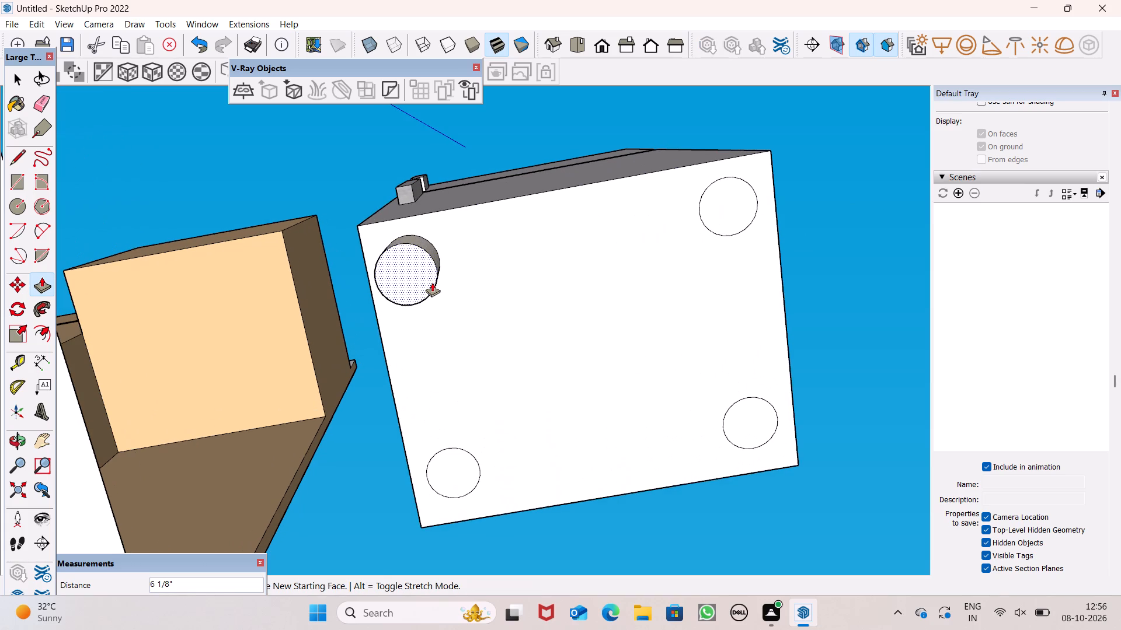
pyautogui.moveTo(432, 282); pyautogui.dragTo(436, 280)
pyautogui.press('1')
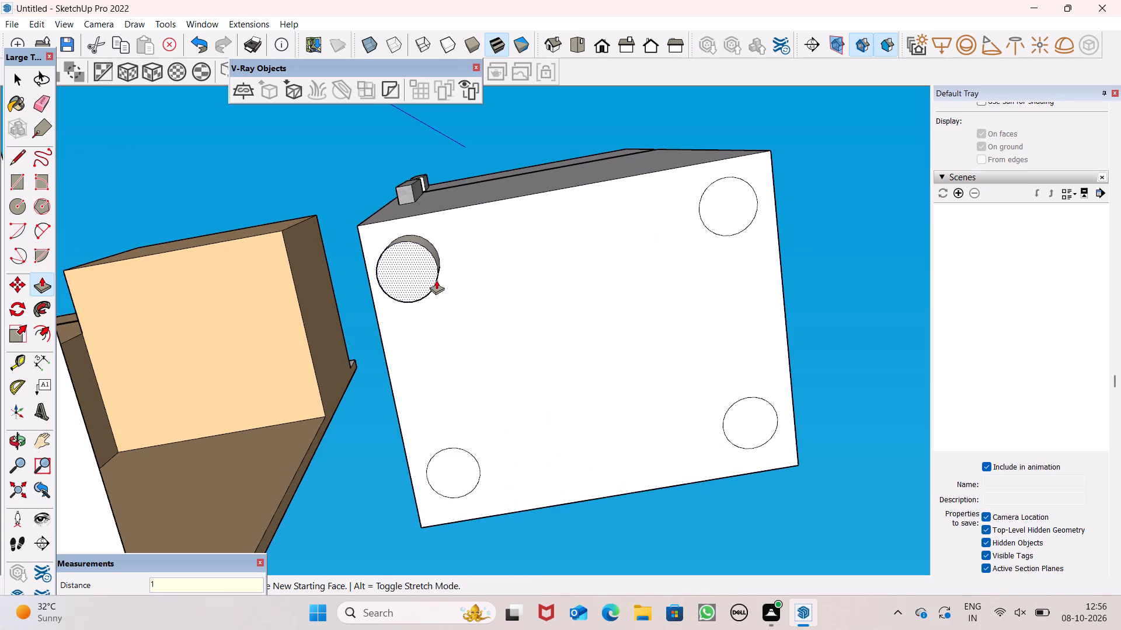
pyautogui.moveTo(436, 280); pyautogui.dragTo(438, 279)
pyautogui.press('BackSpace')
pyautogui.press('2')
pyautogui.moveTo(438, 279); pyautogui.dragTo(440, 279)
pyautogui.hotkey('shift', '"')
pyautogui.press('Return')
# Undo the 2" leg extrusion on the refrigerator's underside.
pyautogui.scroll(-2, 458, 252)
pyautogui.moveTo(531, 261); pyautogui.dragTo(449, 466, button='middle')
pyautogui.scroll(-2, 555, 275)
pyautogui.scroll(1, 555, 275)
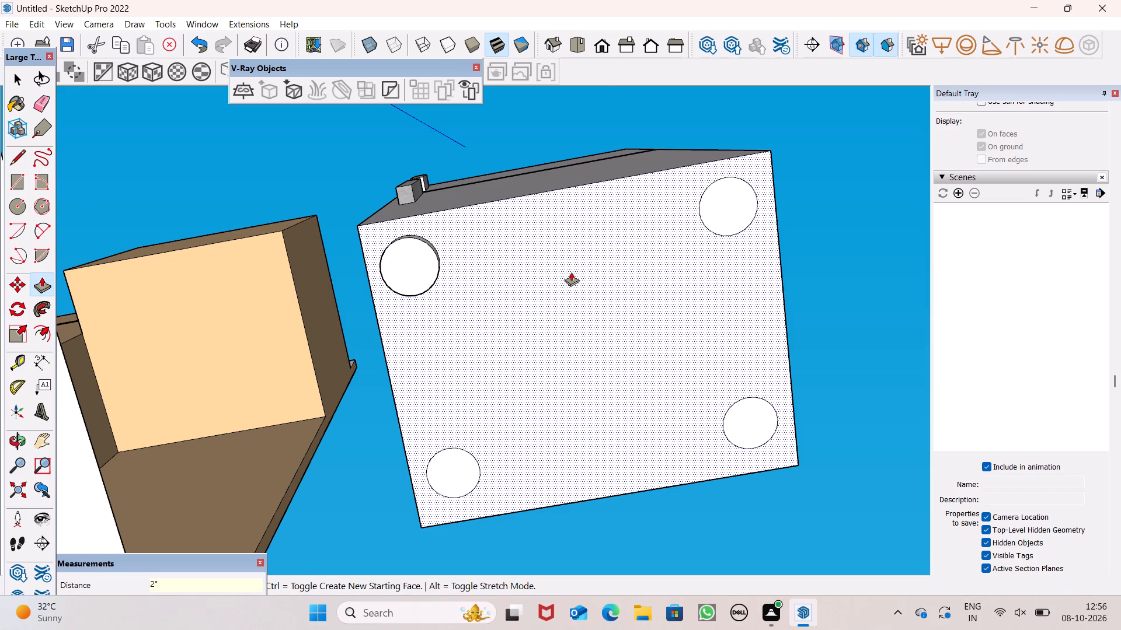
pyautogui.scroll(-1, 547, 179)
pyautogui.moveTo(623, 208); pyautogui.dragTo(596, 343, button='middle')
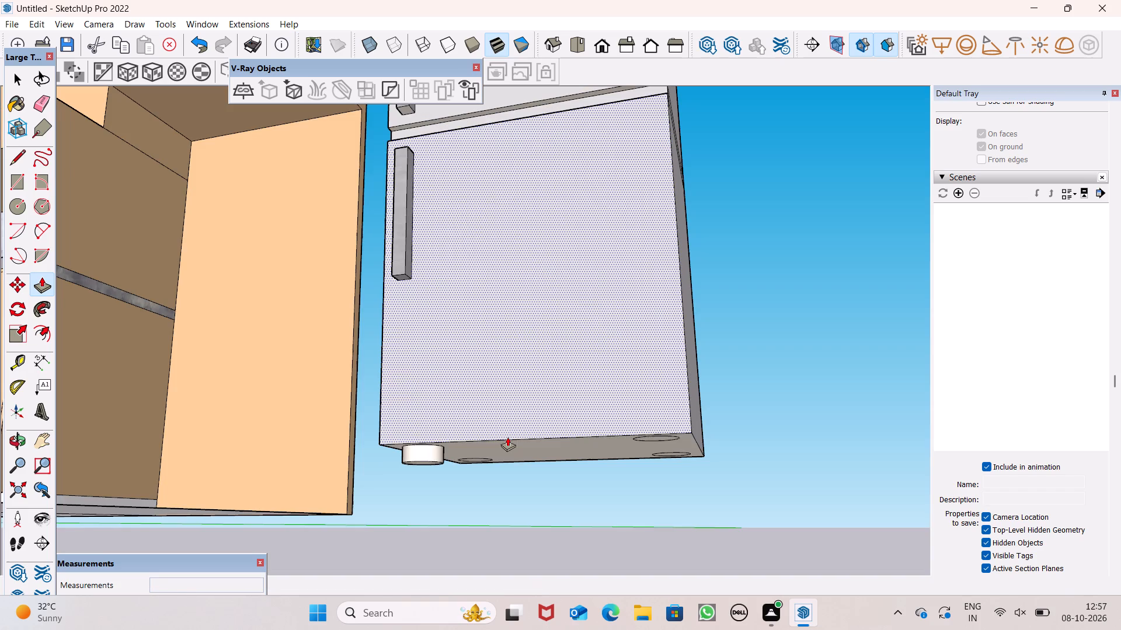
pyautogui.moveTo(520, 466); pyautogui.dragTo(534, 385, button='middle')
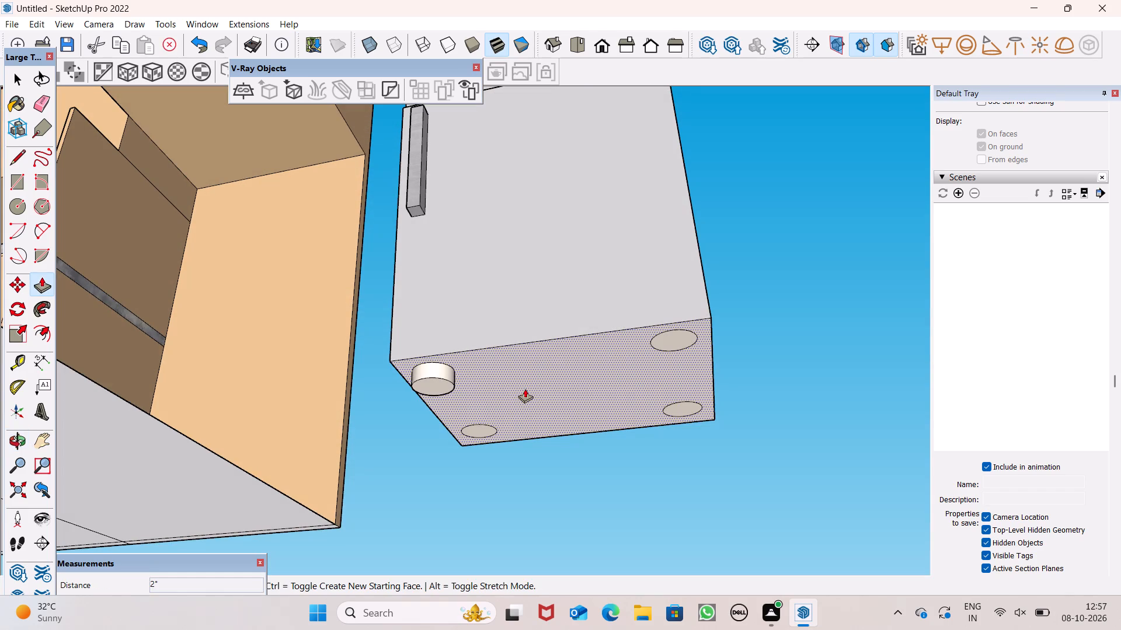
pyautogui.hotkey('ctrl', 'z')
# Push/Pull the handle-side front corner circle 4" downward to form a leg.
pyautogui.moveTo(506, 411); pyautogui.dragTo(496, 321, button='middle')
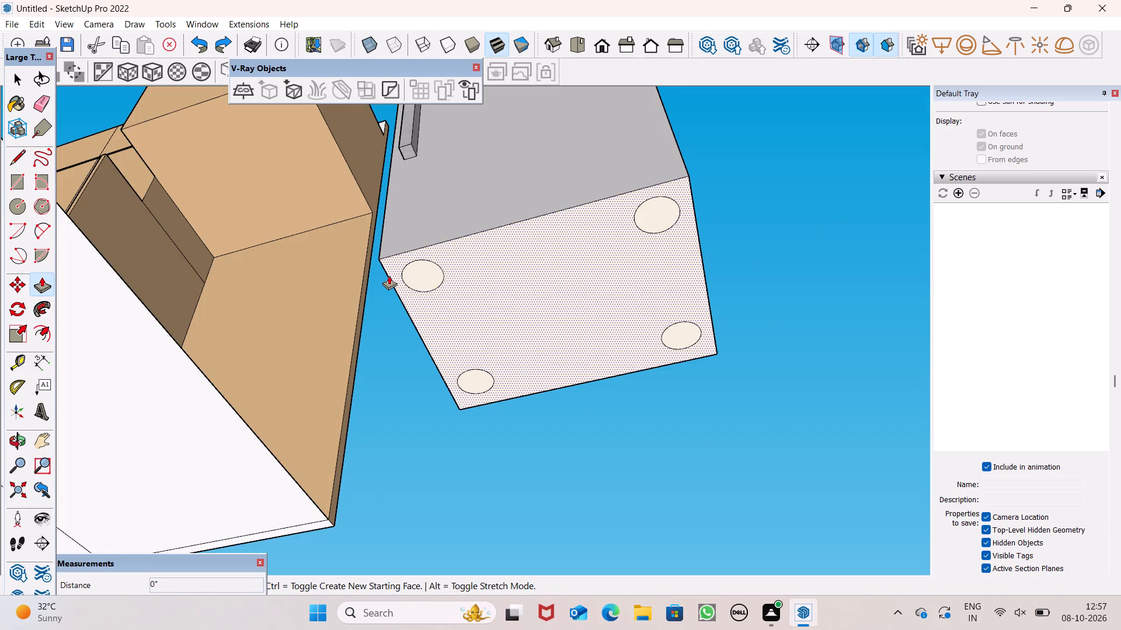
pyautogui.scroll(3, 339, 281)
pyautogui.scroll(4, 515, 311)
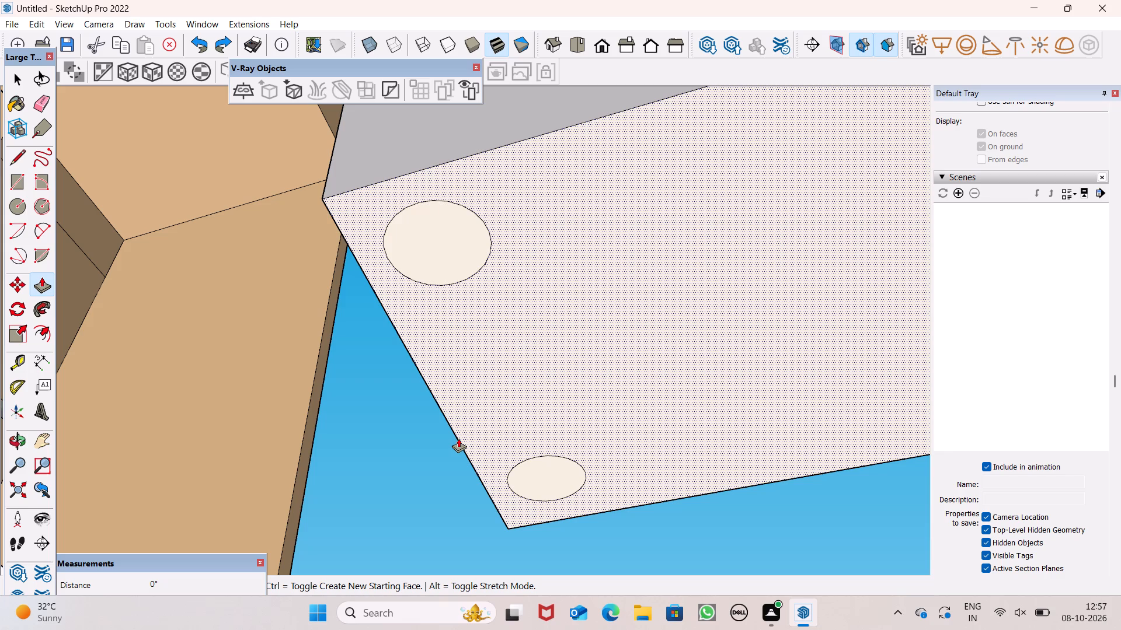
pyautogui.moveTo(422, 249); pyautogui.dragTo(411, 281)
pyautogui.write('4"')
pyautogui.moveTo(411, 281); pyautogui.dragTo(411, 281)
pyautogui.press('Return')
# Push/Pull the handle-side back corner circle 4" downward, matching the bottom of the front leg.
pyautogui.scroll(-4, 442, 247)
pyautogui.scroll(1, 443, 248)
pyautogui.scroll(-1, 443, 254)
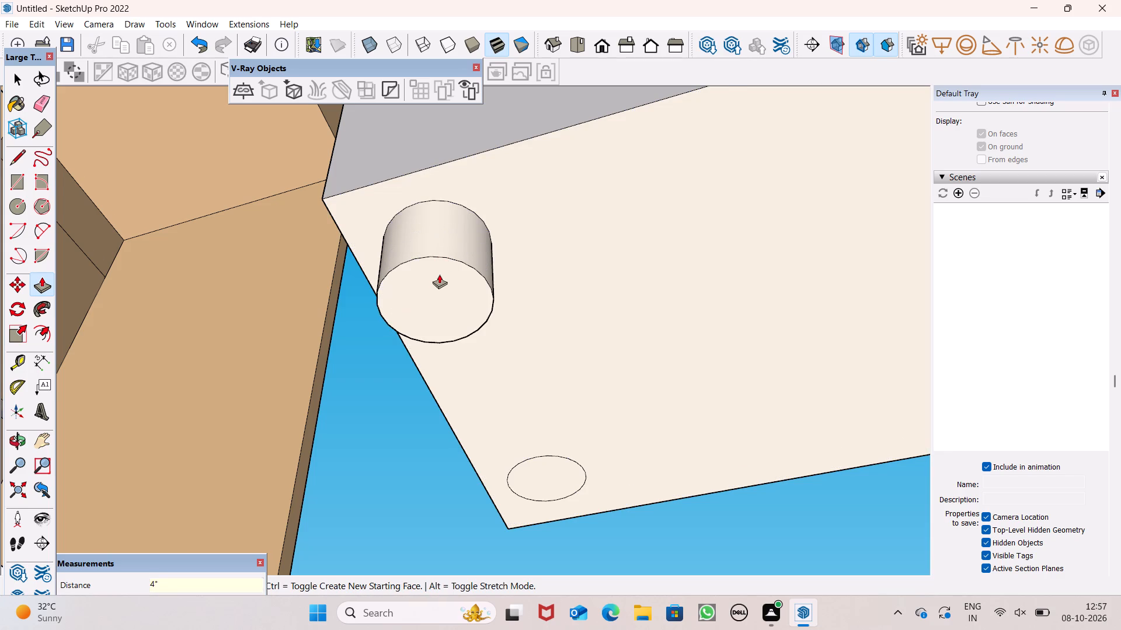
pyautogui.scroll(-4, 439, 274)
pyautogui.scroll(-8, 456, 184)
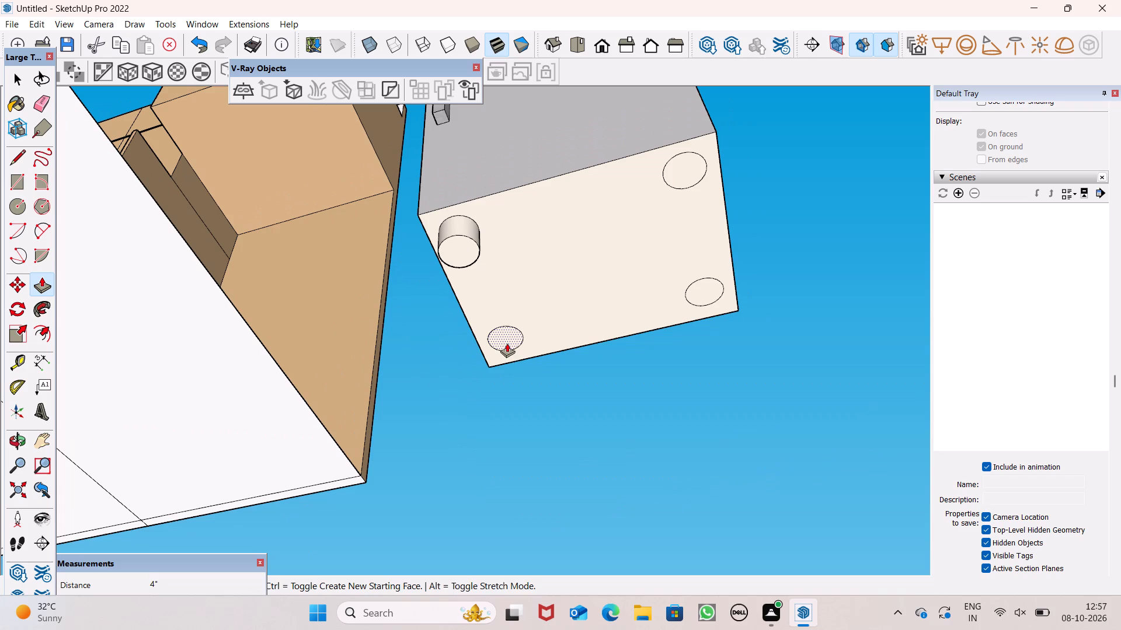
pyautogui.moveTo(507, 338); pyautogui.dragTo(427, 314)
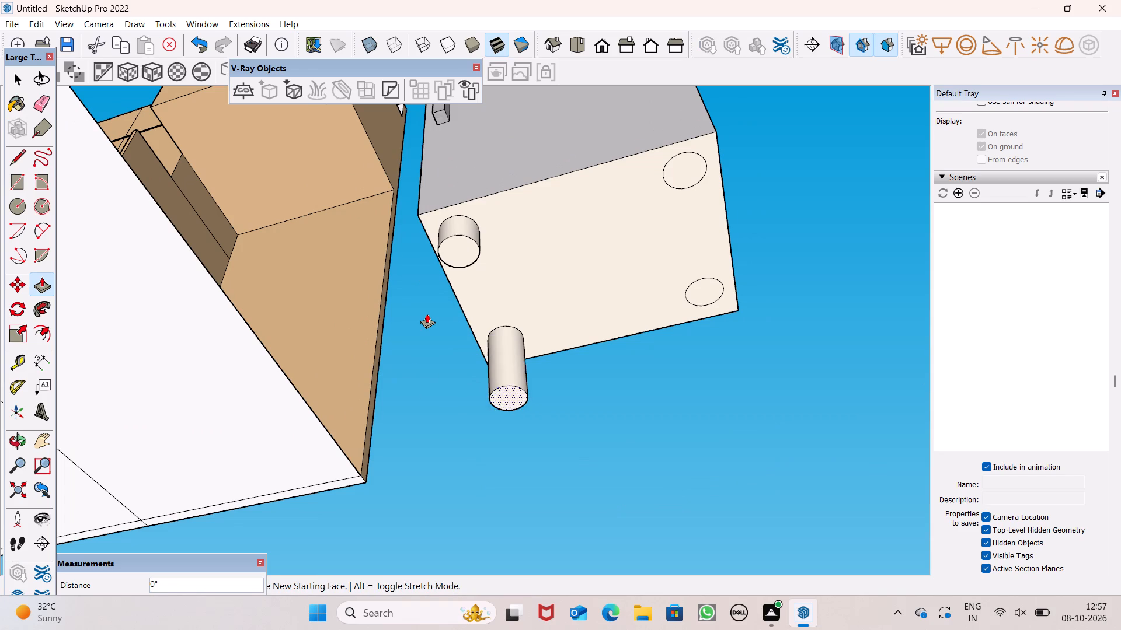
pyautogui.moveTo(427, 314); pyautogui.dragTo(451, 243)
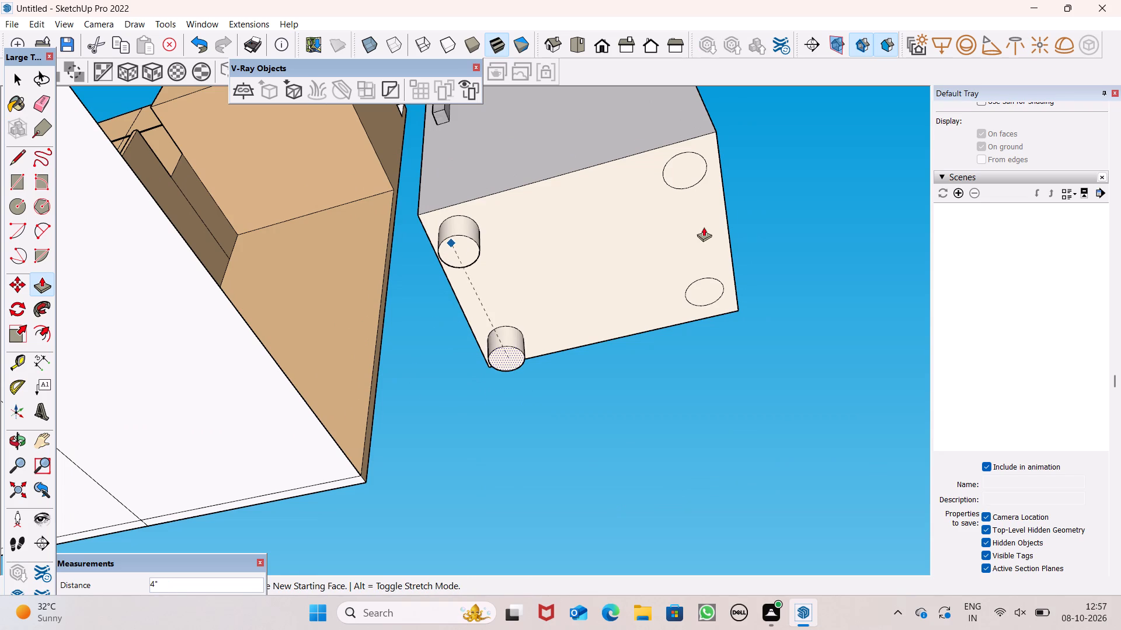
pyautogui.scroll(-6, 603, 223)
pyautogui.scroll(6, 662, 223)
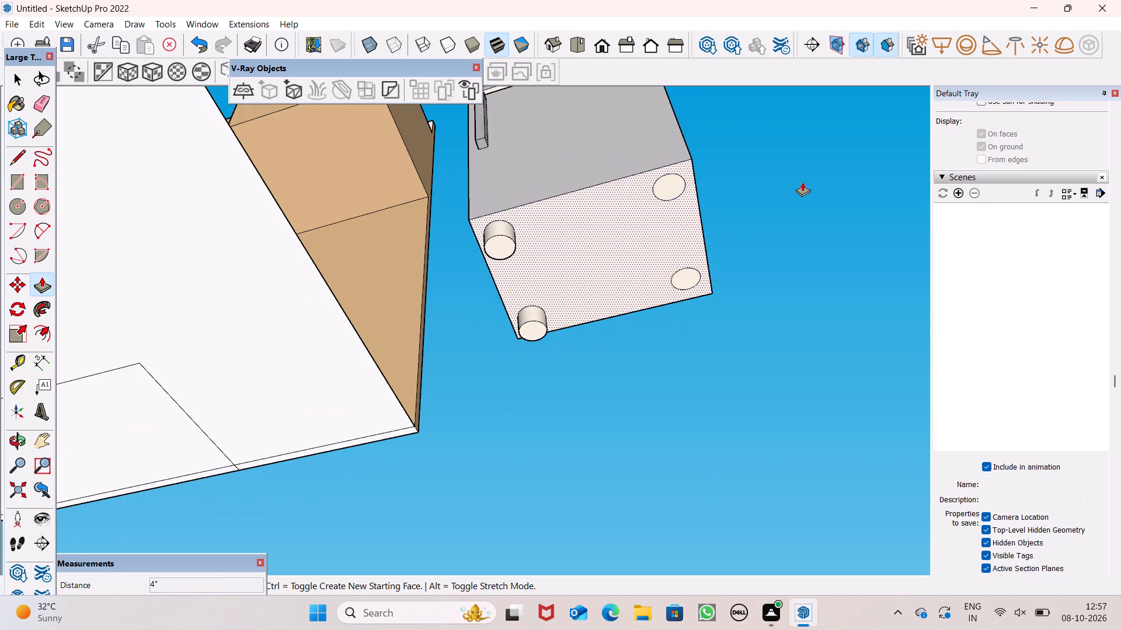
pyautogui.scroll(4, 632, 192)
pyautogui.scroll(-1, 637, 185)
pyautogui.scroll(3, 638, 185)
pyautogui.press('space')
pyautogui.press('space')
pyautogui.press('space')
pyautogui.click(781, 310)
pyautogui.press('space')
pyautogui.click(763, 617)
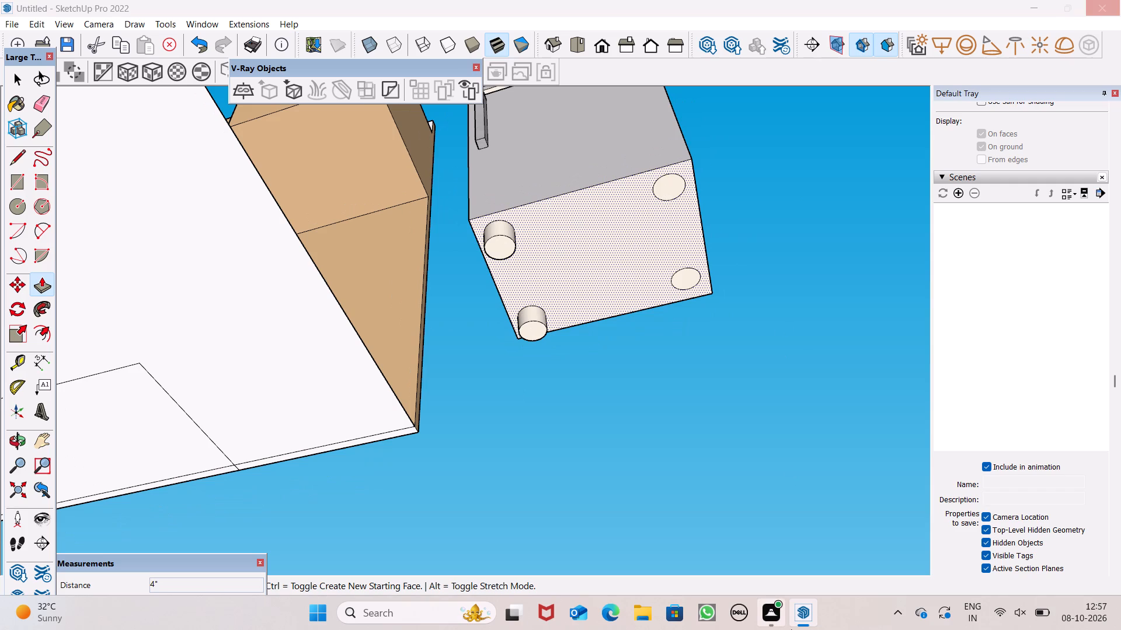
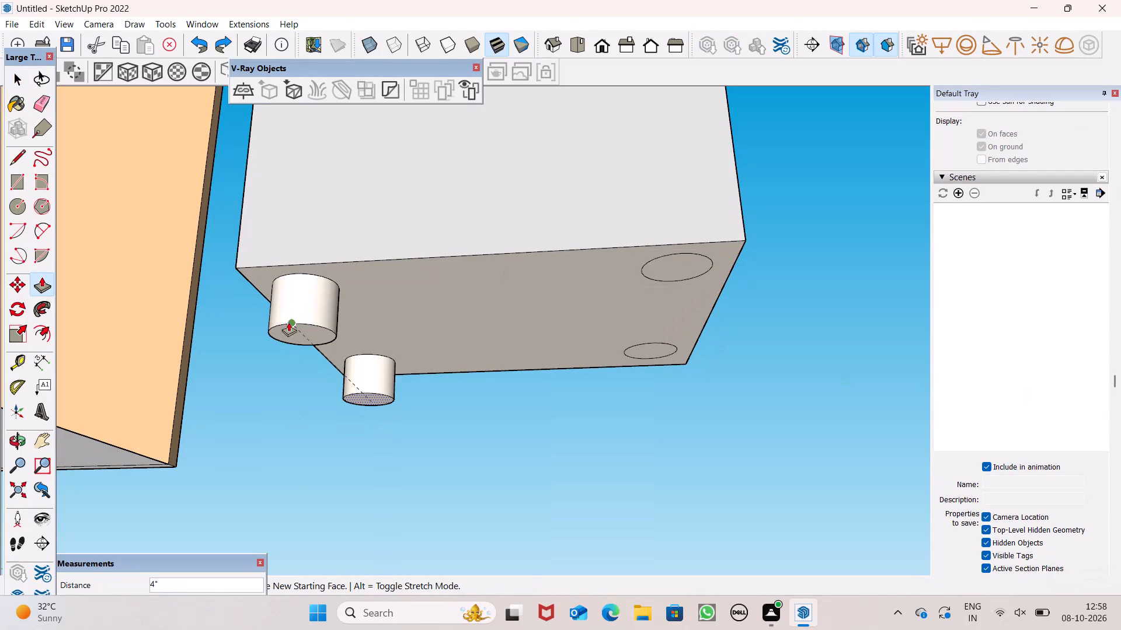
# Push/Pull the two remaining circles on the refrigerator's underside 4" downward, matching the bottoms of the existing legs.
pyautogui.moveTo(669, 271); pyautogui.dragTo(622, 307)
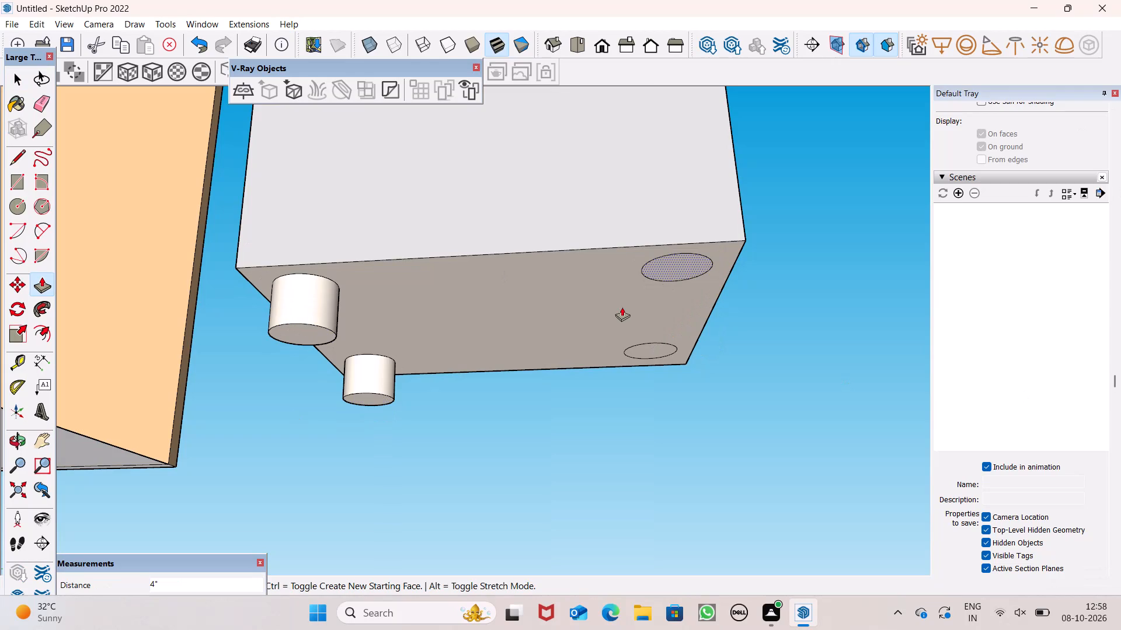
pyautogui.moveTo(622, 307); pyautogui.dragTo(290, 332)
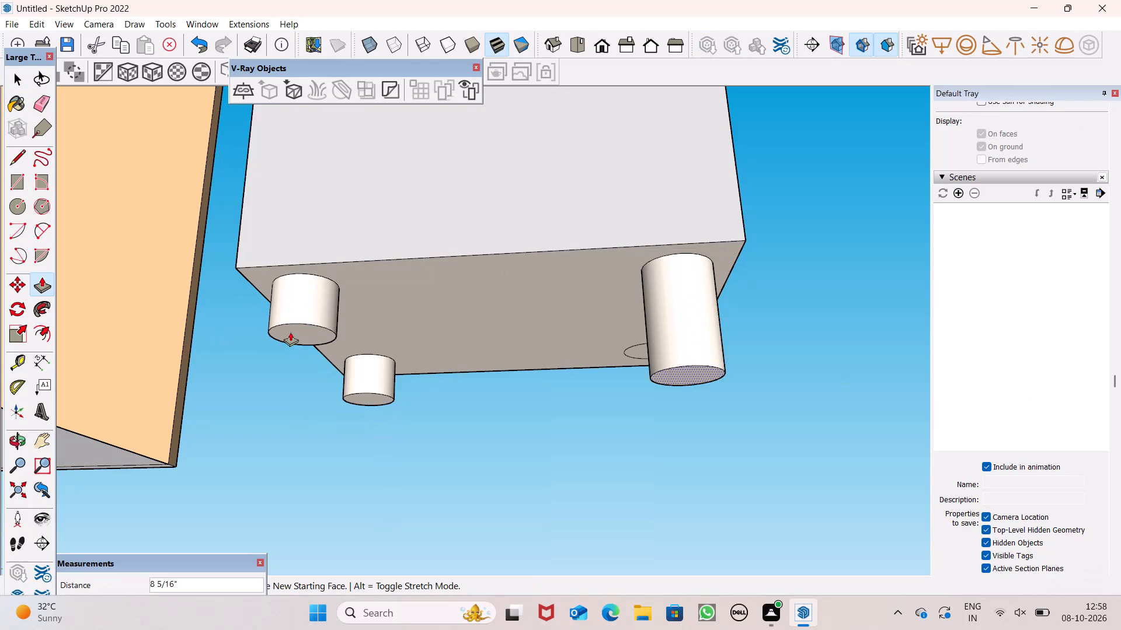
pyautogui.moveTo(290, 332); pyautogui.dragTo(300, 327)
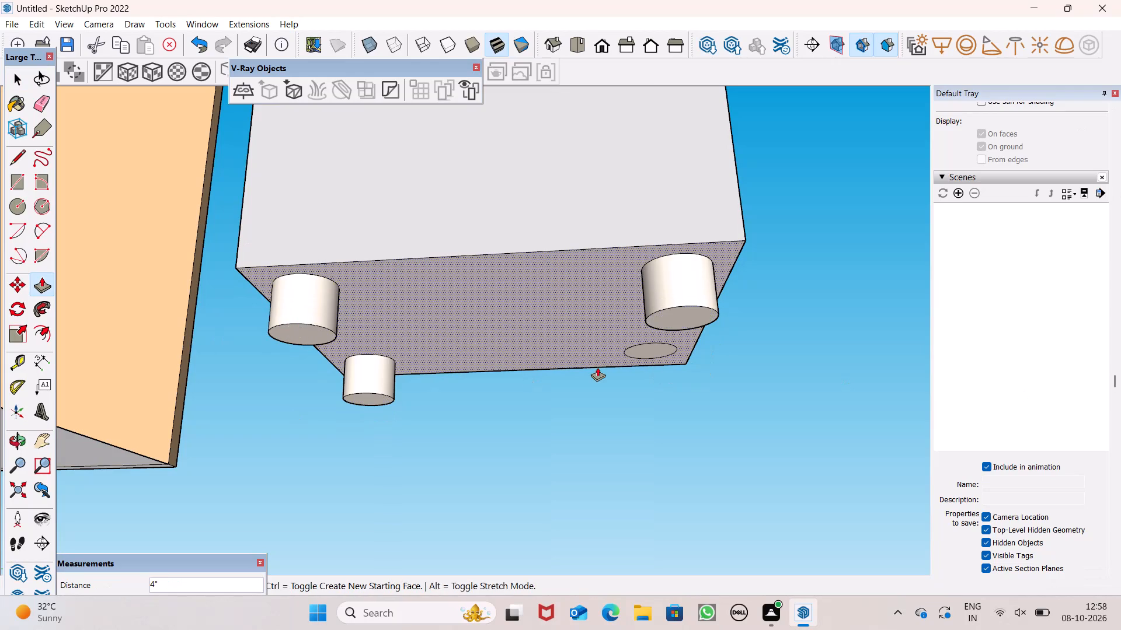
pyautogui.moveTo(645, 349); pyautogui.dragTo(392, 393)
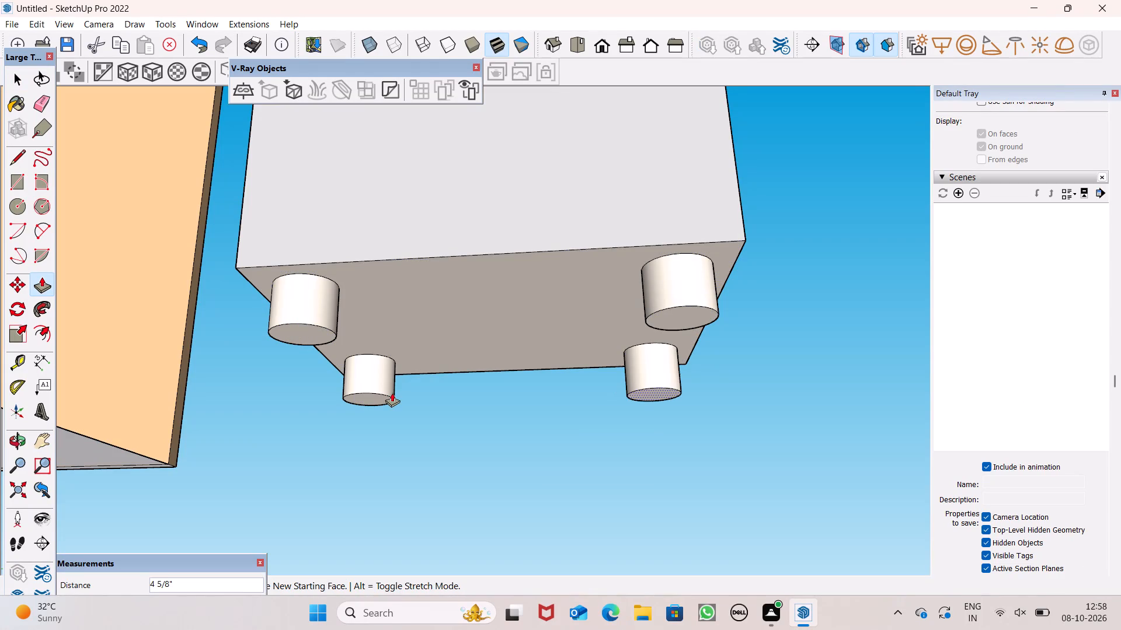
pyautogui.moveTo(392, 393); pyautogui.dragTo(378, 393)
pyautogui.press('space')
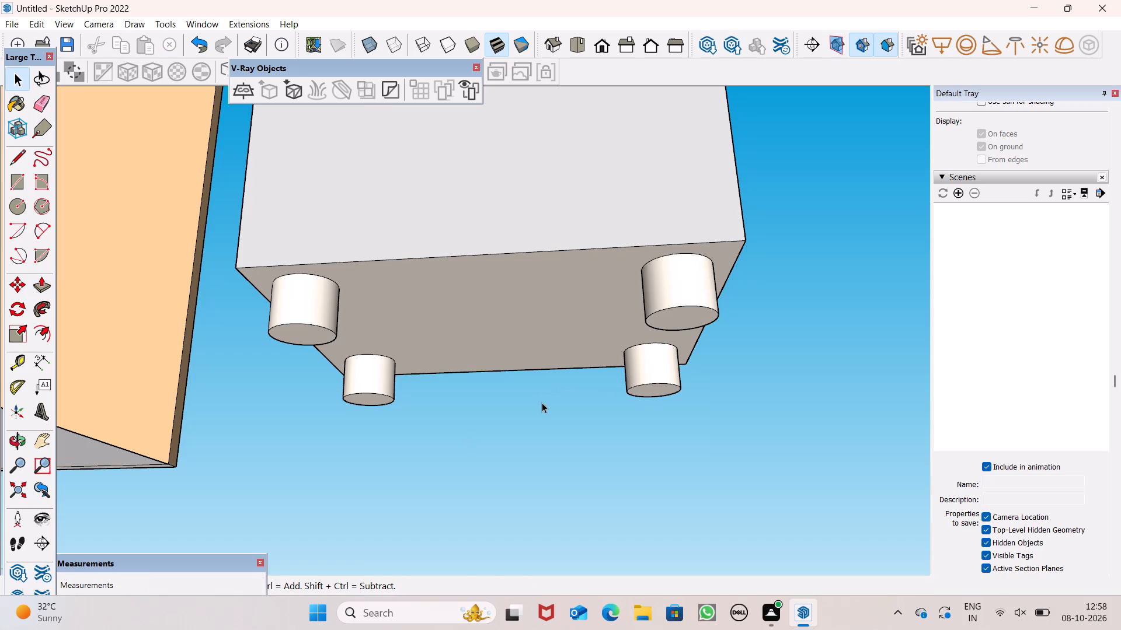
pyautogui.press('space')
# Group the entire refrigerator, including its doors, handles and four legs.
pyautogui.scroll(-7, 542, 402)
pyautogui.doubleClick(538, 321)
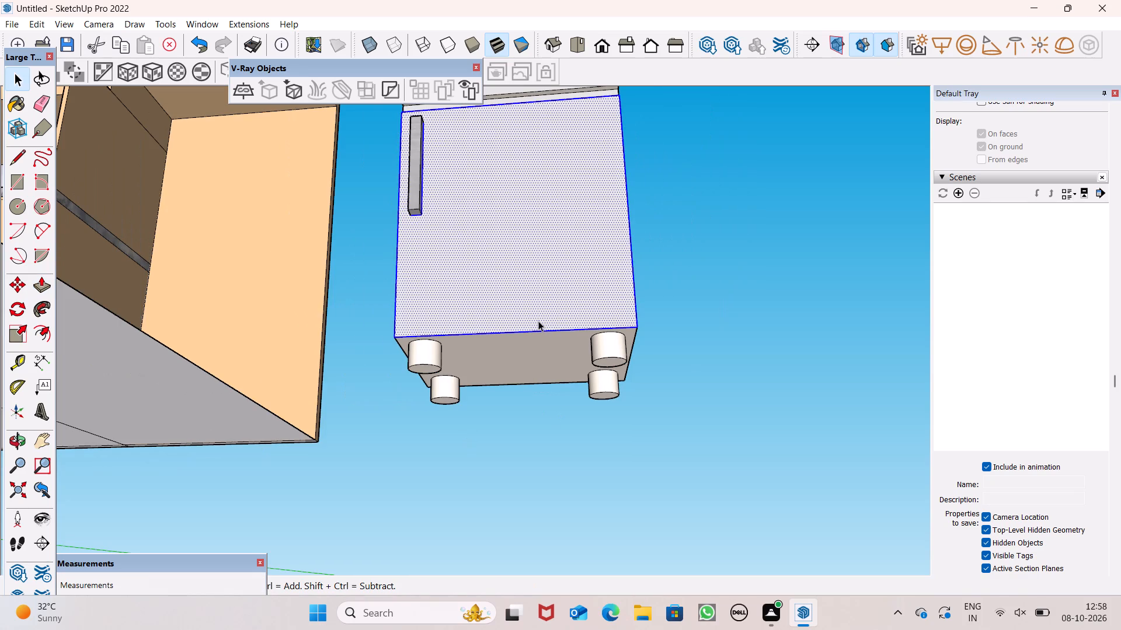
pyautogui.scroll(-3, 728, 370)
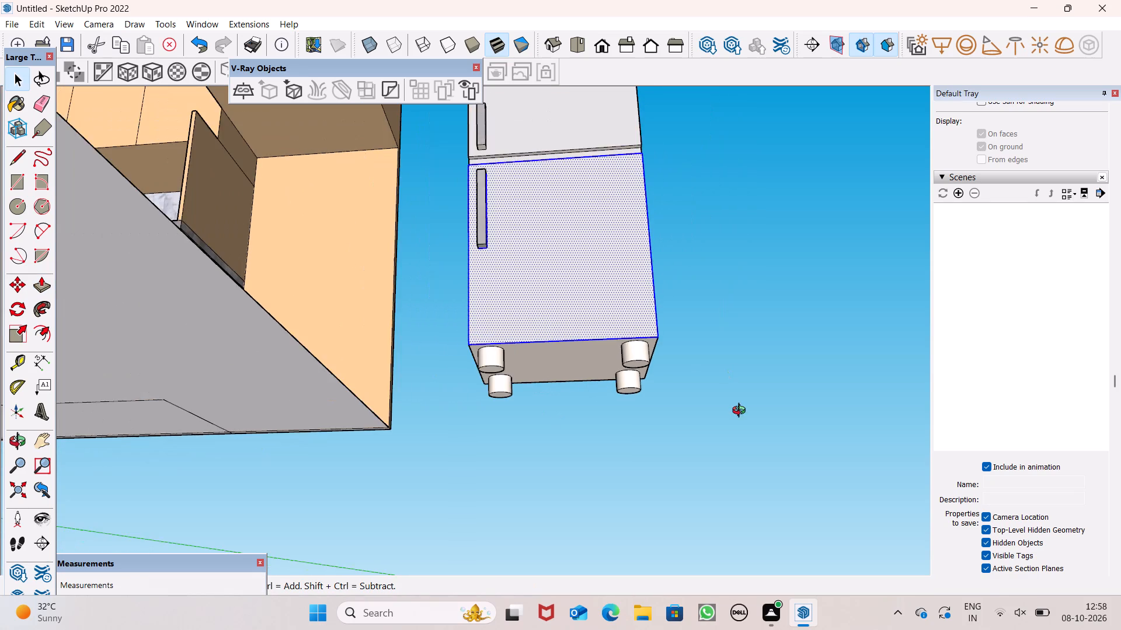
pyautogui.moveTo(727, 377); pyautogui.dragTo(757, 471, button='middle')
pyautogui.tripleClick(609, 355)
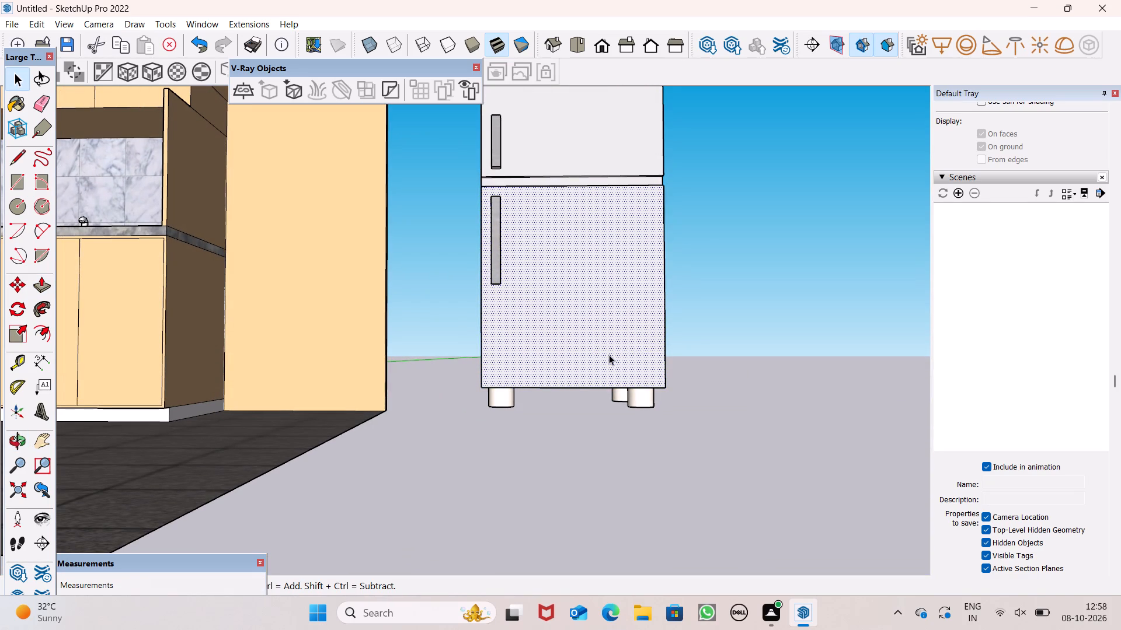
pyautogui.click(610, 354)
pyautogui.moveTo(681, 411); pyautogui.dragTo(642, 273, button='middle')
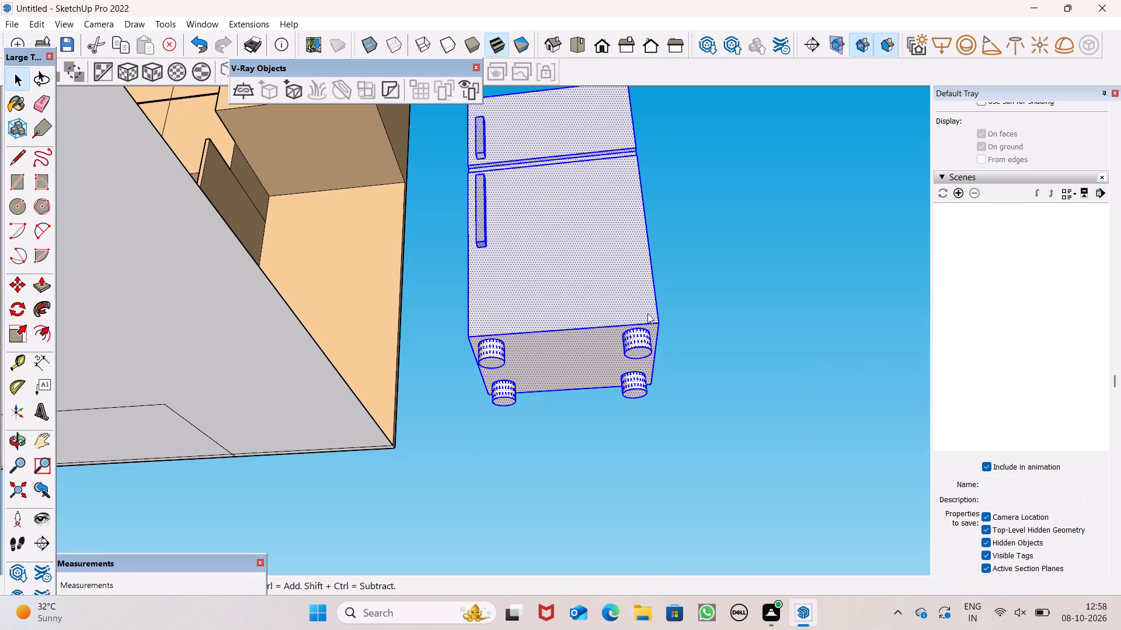
pyautogui.rightClick(647, 313)
pyautogui.click(695, 388)
# Move the refrigerator group into the open space beside the sink cabinets, beneath the overhead cabinet.
pyautogui.scroll(-6, 693, 306)
pyautogui.moveTo(704, 351); pyautogui.dragTo(715, 524, button='middle')
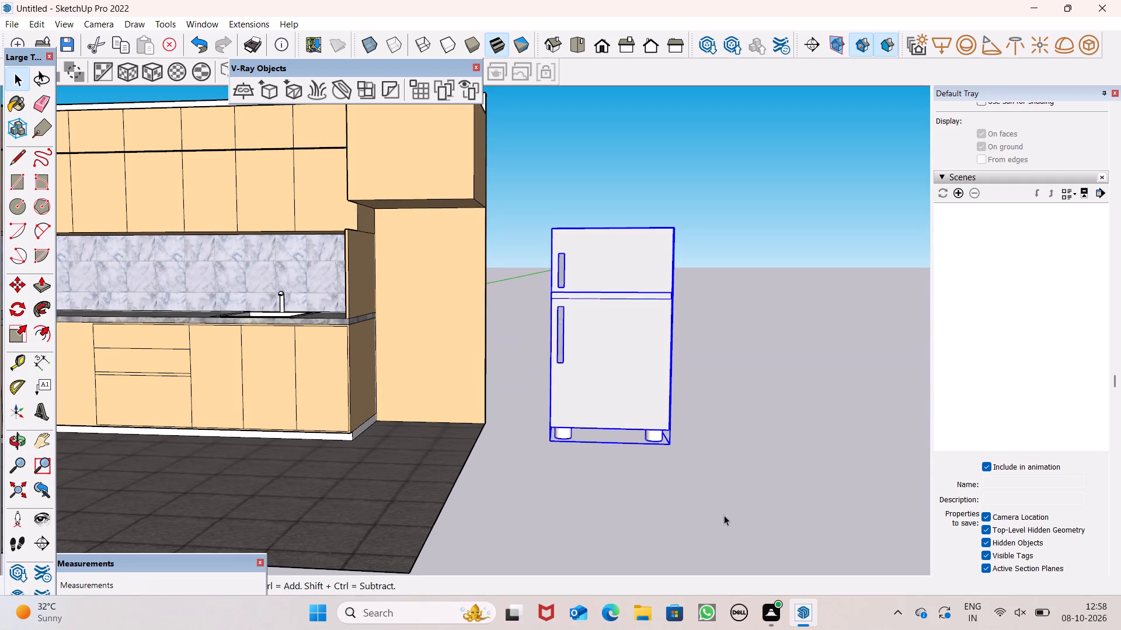
pyautogui.press('m')
pyautogui.hotkey('shift', 'Return')
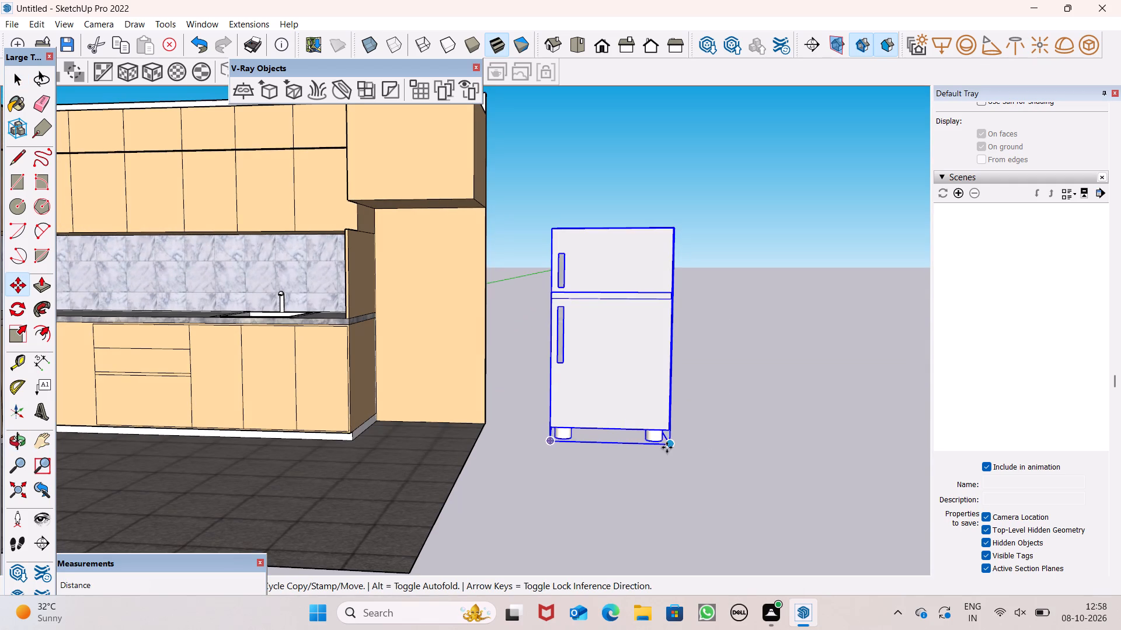
pyautogui.moveTo(668, 444); pyautogui.dragTo(468, 434)
# Move the refrigerator further back in its space, closer to the back panel.
pyautogui.moveTo(508, 449); pyautogui.dragTo(427, 545, button='middle')
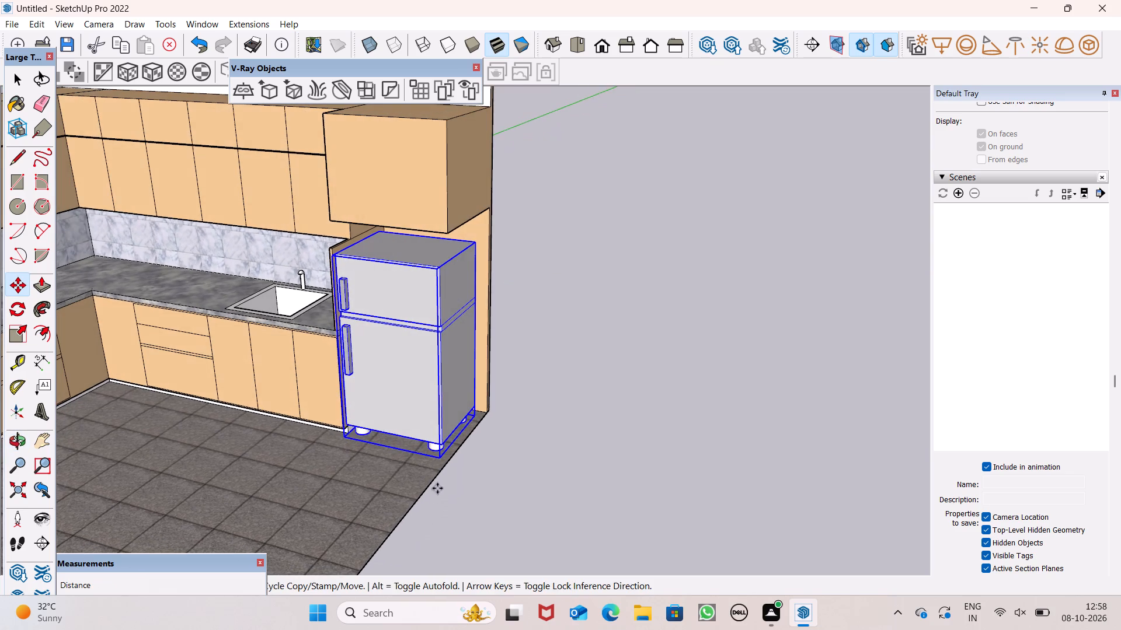
pyautogui.scroll(1, 436, 467)
pyautogui.scroll(-1, 465, 446)
pyautogui.scroll(5, 465, 446)
pyautogui.moveTo(684, 367); pyautogui.dragTo(444, 445, button='middle')
pyautogui.scroll(2, 495, 351)
pyautogui.scroll(-1, 495, 349)
pyautogui.scroll(3, 491, 348)
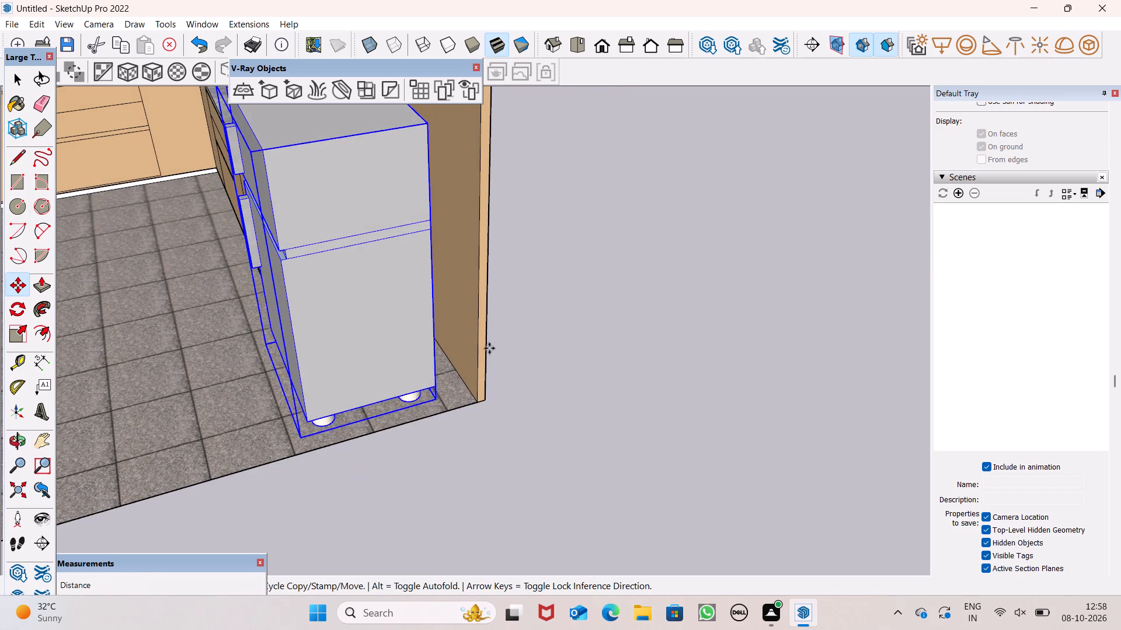
pyautogui.moveTo(413, 427); pyautogui.dragTo(447, 425)
pyautogui.press('space')
pyautogui.press('space')
pyautogui.click(580, 415)
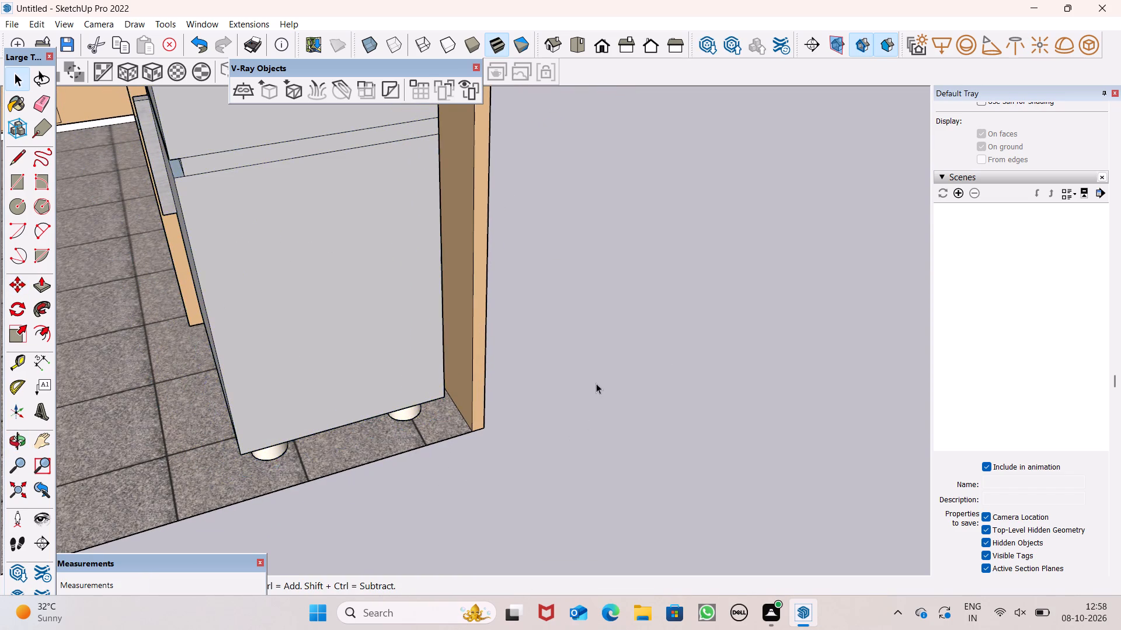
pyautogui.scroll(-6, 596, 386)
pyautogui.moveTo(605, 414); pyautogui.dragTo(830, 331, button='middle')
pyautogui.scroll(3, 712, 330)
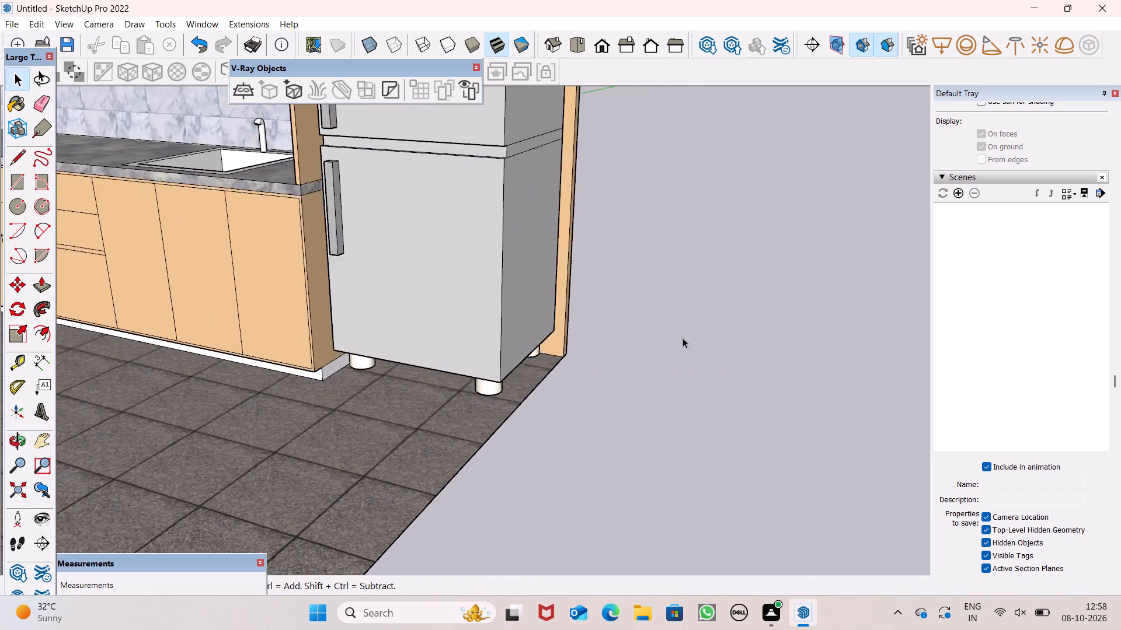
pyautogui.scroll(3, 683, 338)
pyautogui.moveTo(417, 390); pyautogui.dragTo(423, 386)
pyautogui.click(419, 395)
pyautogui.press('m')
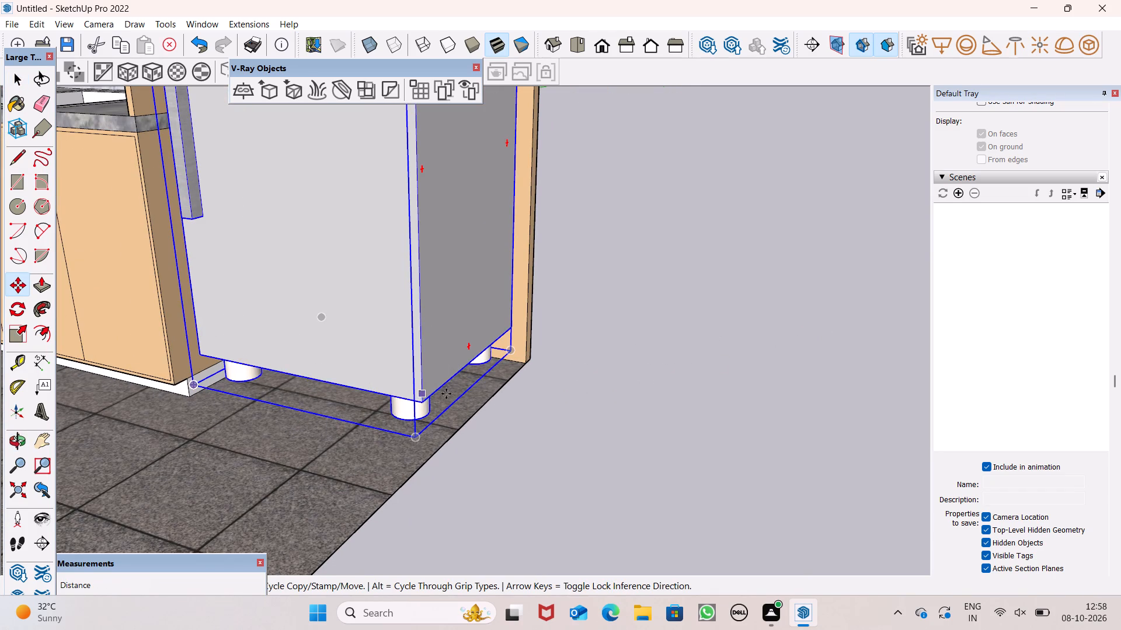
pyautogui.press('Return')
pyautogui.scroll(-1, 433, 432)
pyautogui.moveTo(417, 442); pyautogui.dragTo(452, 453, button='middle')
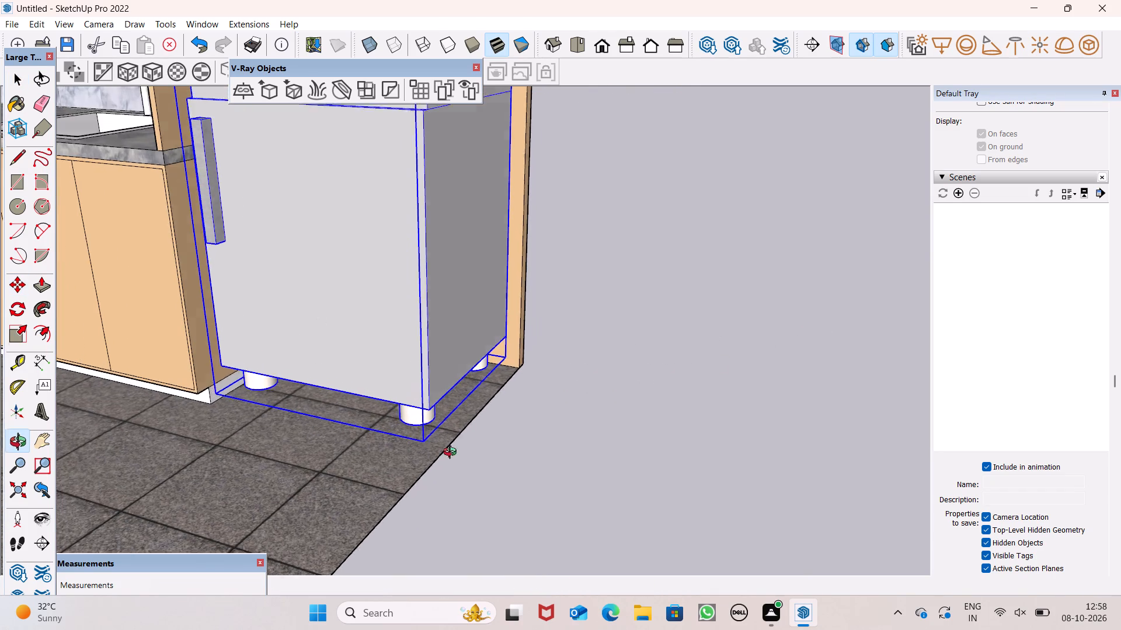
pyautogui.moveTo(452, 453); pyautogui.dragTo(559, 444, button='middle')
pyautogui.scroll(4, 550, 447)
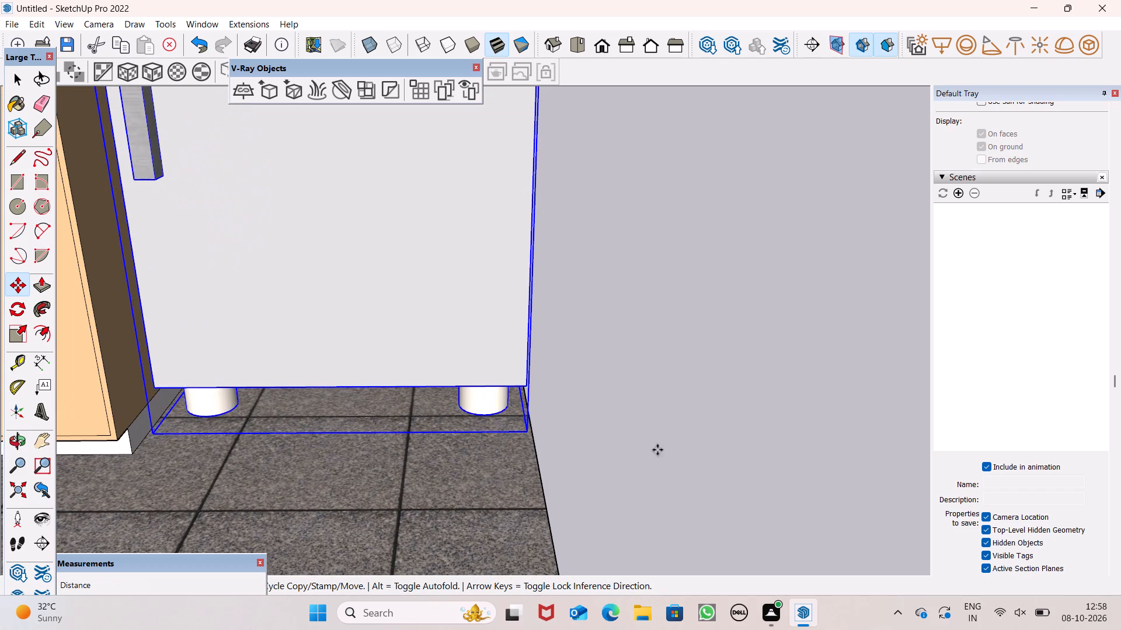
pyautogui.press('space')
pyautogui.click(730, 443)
# Scale the refrigerator's height from the top by about 1.13, up to just below the overhead cabinet.
pyautogui.scroll(-4, 742, 378)
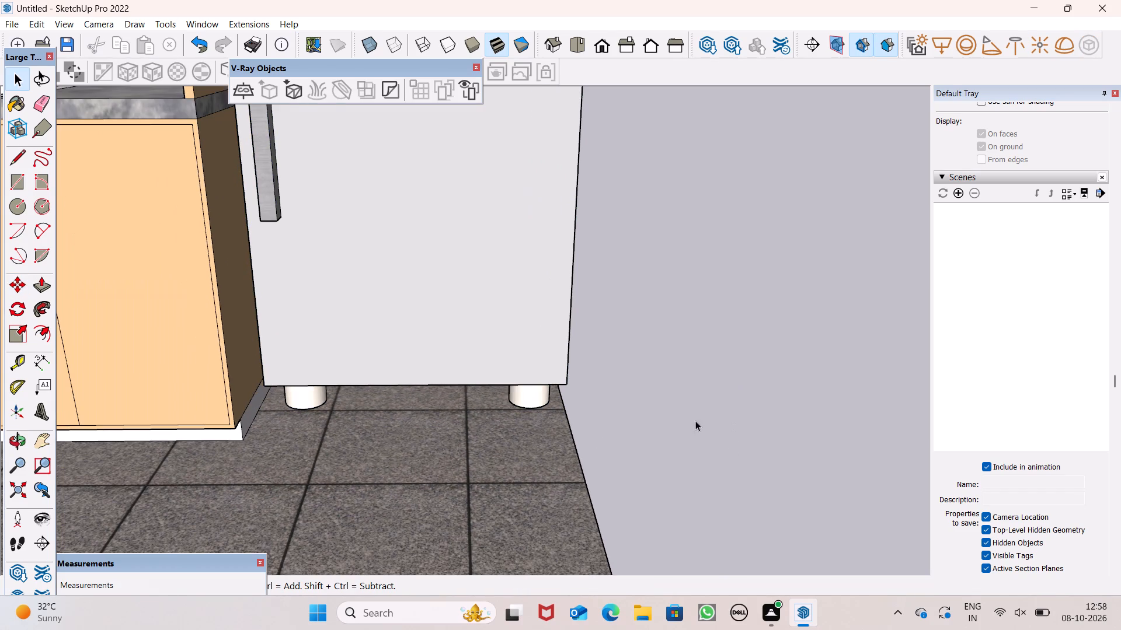
pyautogui.scroll(-9, 683, 460)
pyautogui.scroll(1, 669, 434)
pyautogui.scroll(-2, 669, 435)
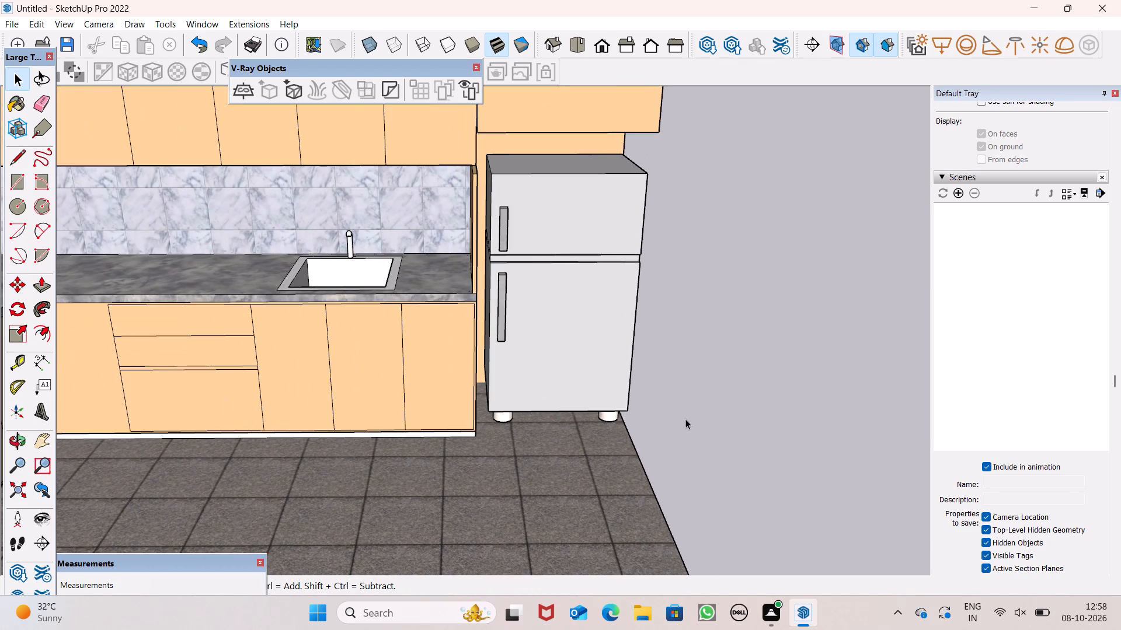
pyautogui.moveTo(687, 418); pyautogui.dragTo(617, 431, button='middle')
pyautogui.click(608, 344)
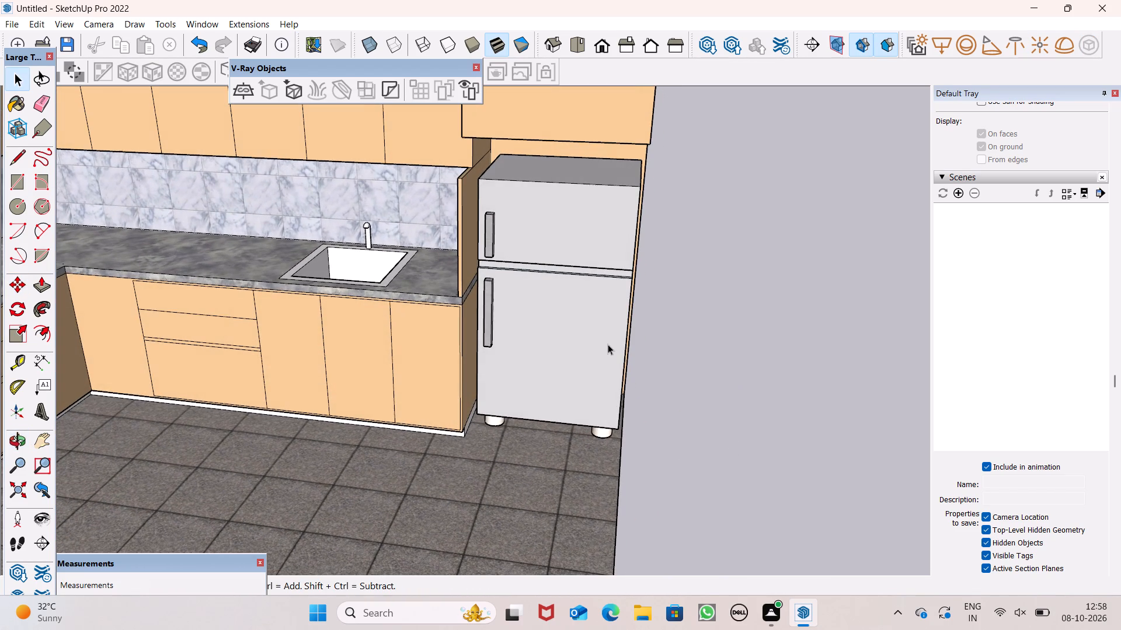
pyautogui.click(18, 332)
pyautogui.scroll(2, 712, 178)
pyautogui.scroll(2, 647, 167)
pyautogui.moveTo(633, 158); pyautogui.dragTo(636, 71, button='middle')
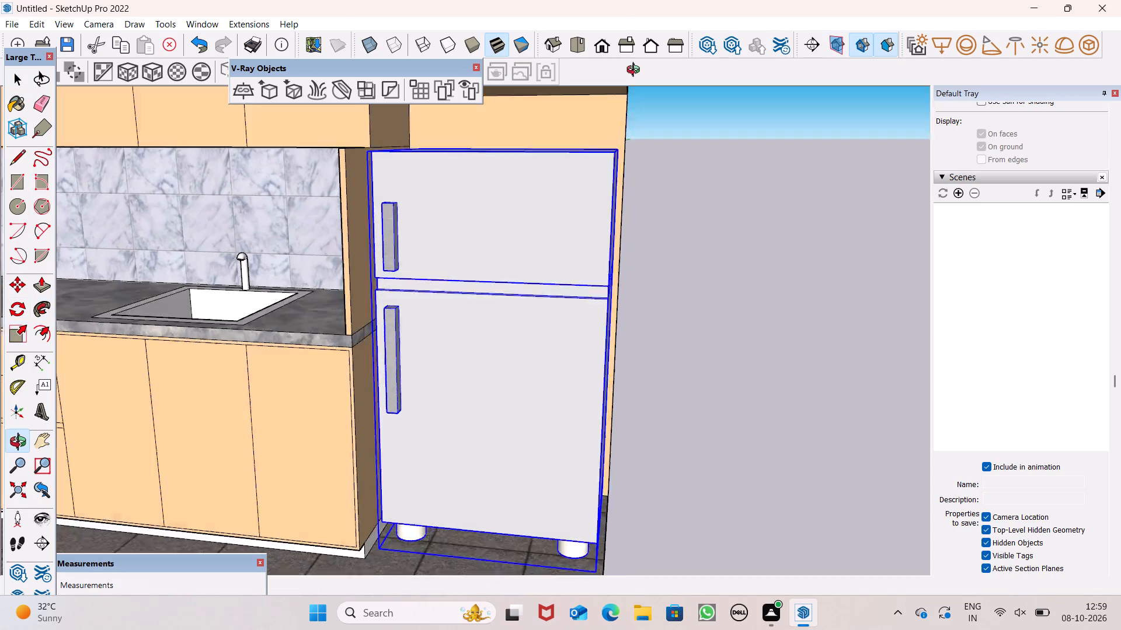
pyautogui.moveTo(636, 71); pyautogui.dragTo(635, 52, button='middle')
pyautogui.scroll(-1, 750, 237)
pyautogui.scroll(1, 688, 258)
pyautogui.scroll(-4, 689, 268)
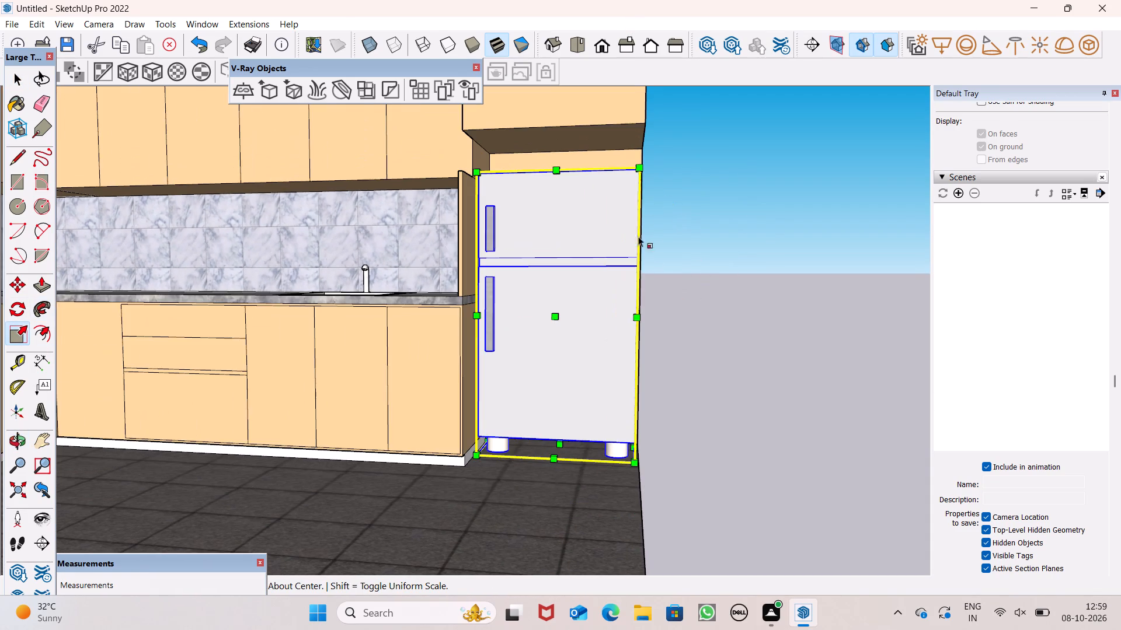
pyautogui.scroll(10, 619, 129)
pyautogui.scroll(-1, 579, 123)
pyautogui.scroll(1, 579, 124)
pyautogui.moveTo(580, 182); pyautogui.dragTo(576, 209, button='middle')
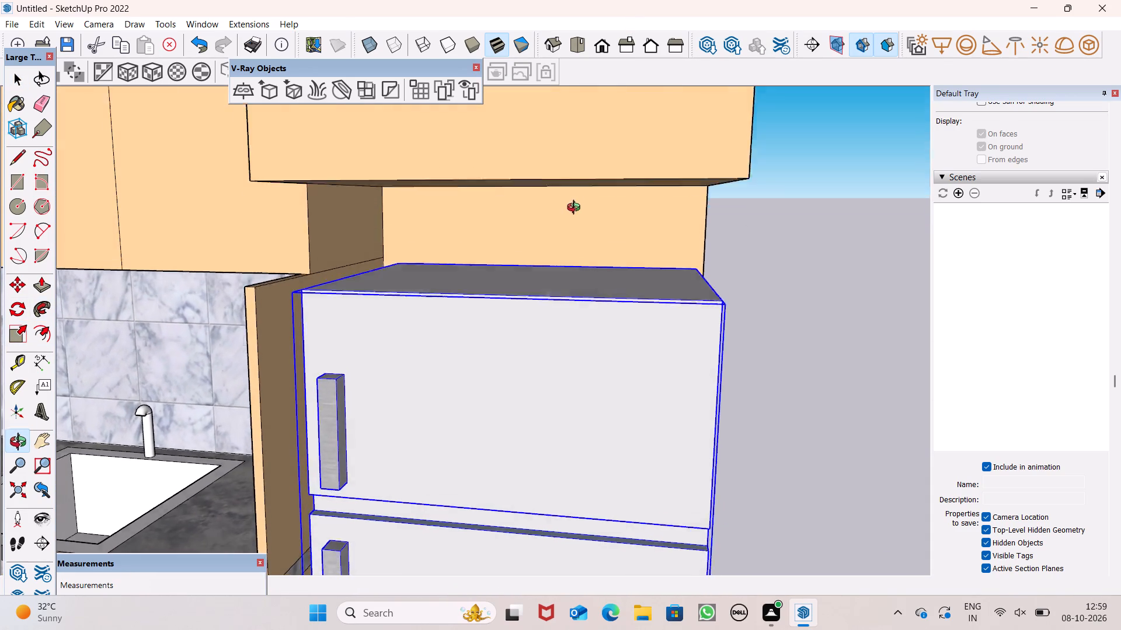
pyautogui.moveTo(576, 209); pyautogui.dragTo(544, 220, button='middle')
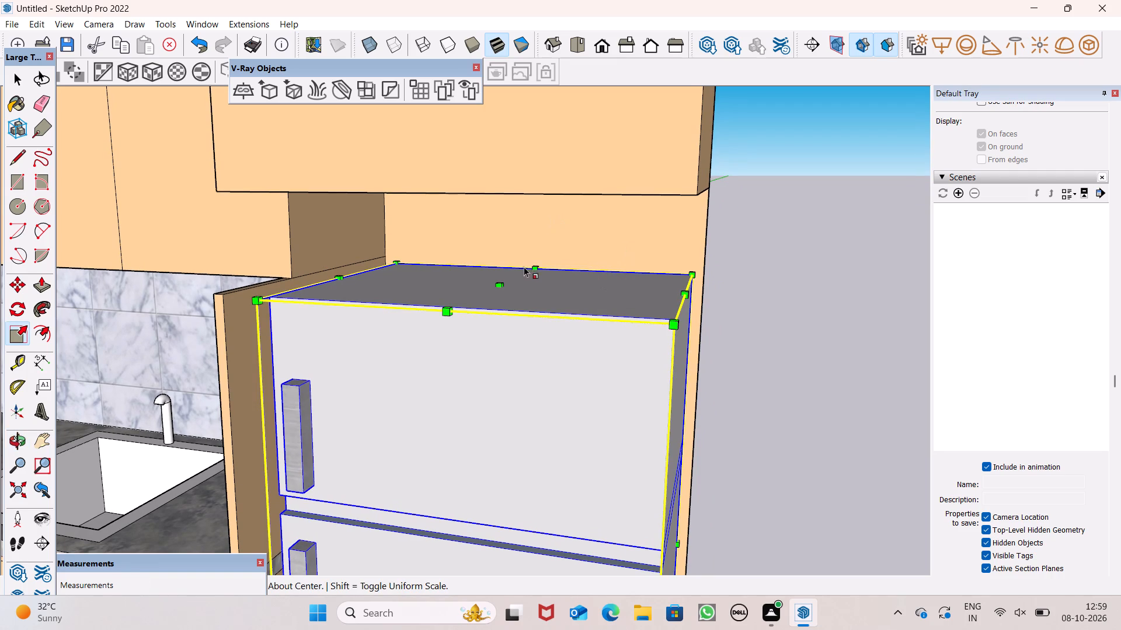
pyautogui.moveTo(499, 286); pyautogui.dragTo(489, 212)
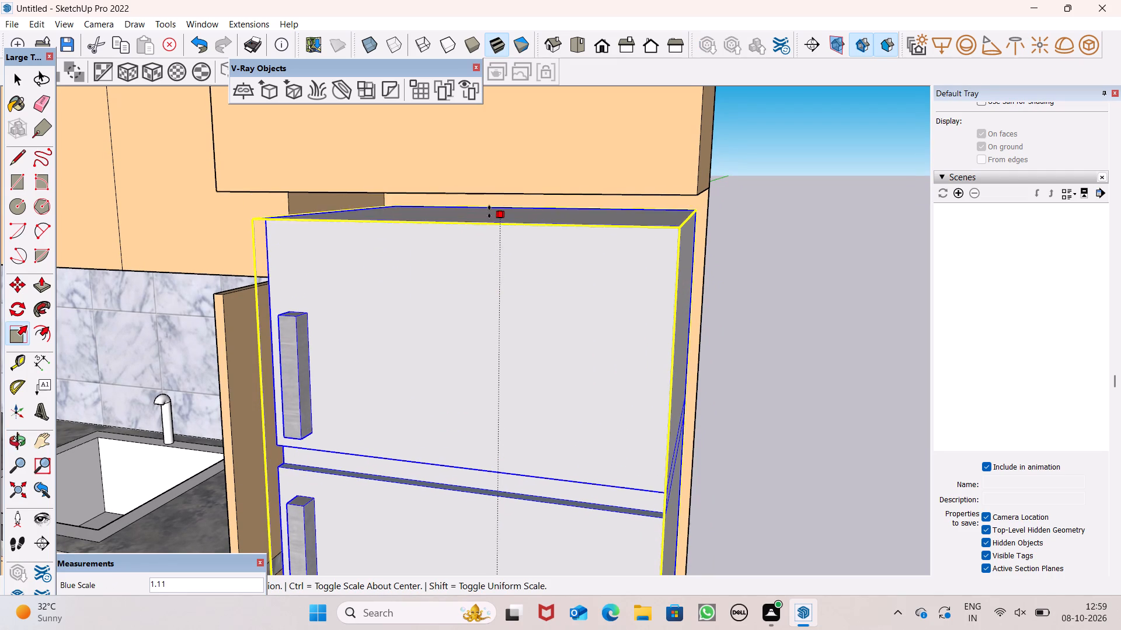
pyautogui.moveTo(489, 212); pyautogui.dragTo(493, 199)
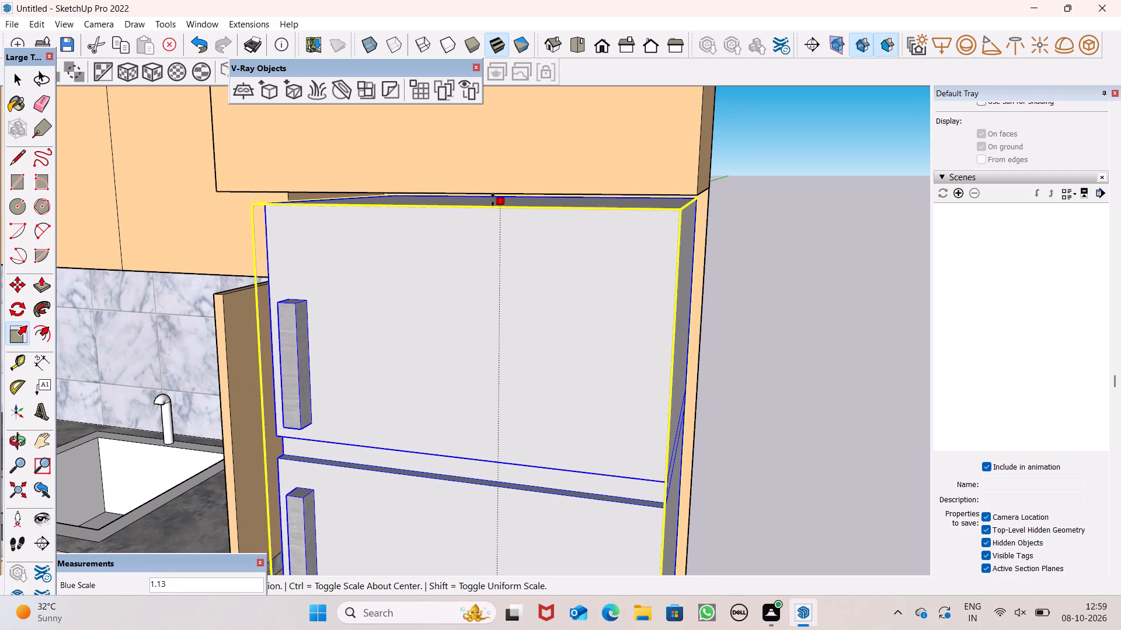
pyautogui.moveTo(493, 199); pyautogui.dragTo(499, 199)
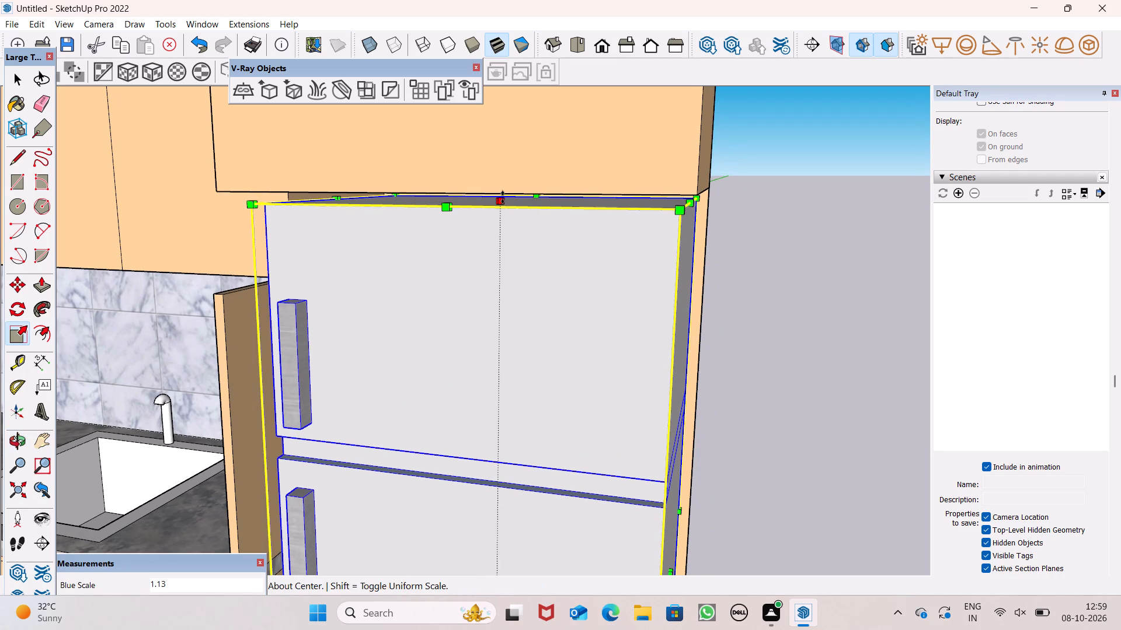
pyautogui.press('space')
pyautogui.click(788, 253)
pyautogui.press('space')
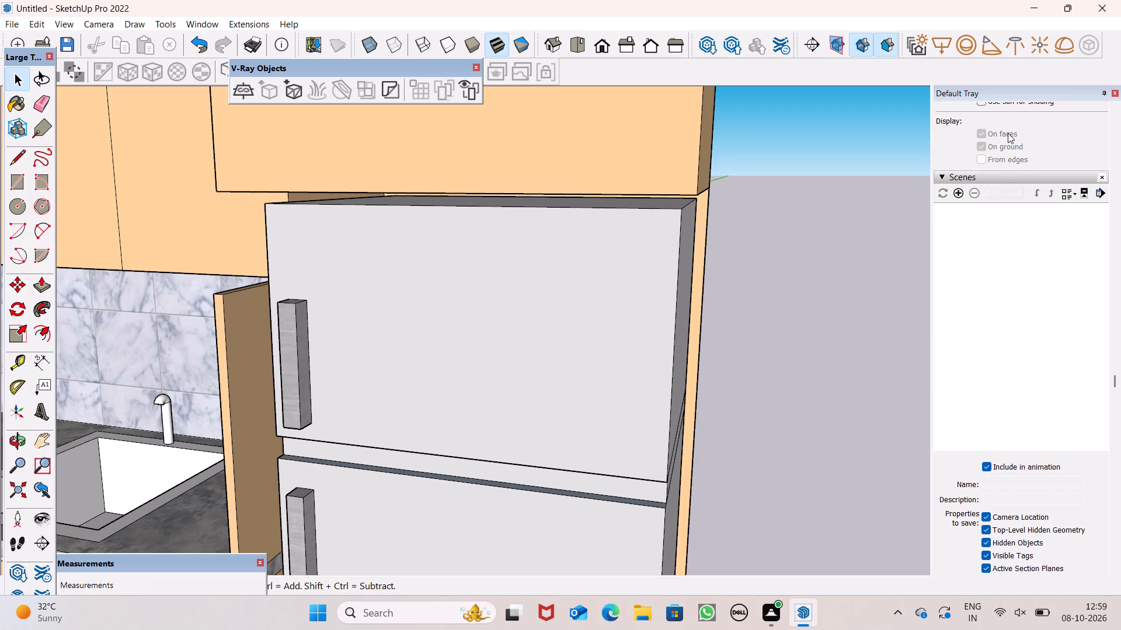
# Examine the whole L-shaped kitchen with the refrigerator in place beneath the overhead cabinet.
pyautogui.scroll(-4, 909, 139)
pyautogui.scroll(-6, 761, 295)
pyautogui.scroll(-6, 492, 302)
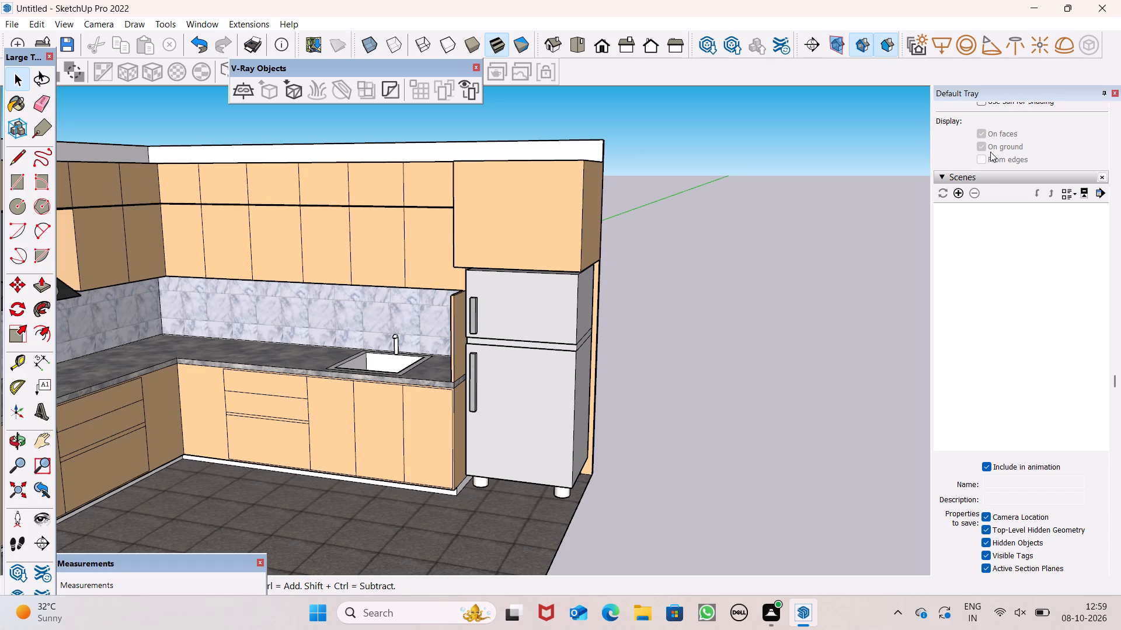
pyautogui.scroll(1, 911, 64)
pyautogui.scroll(-5, 320, 223)
pyautogui.scroll(-11, 500, 253)
pyautogui.moveTo(597, 388); pyautogui.dragTo(684, 487, button='middle')
# Paint the faucet behind the sink with the dark grey Color M06.
pyautogui.scroll(1, 670, 503)
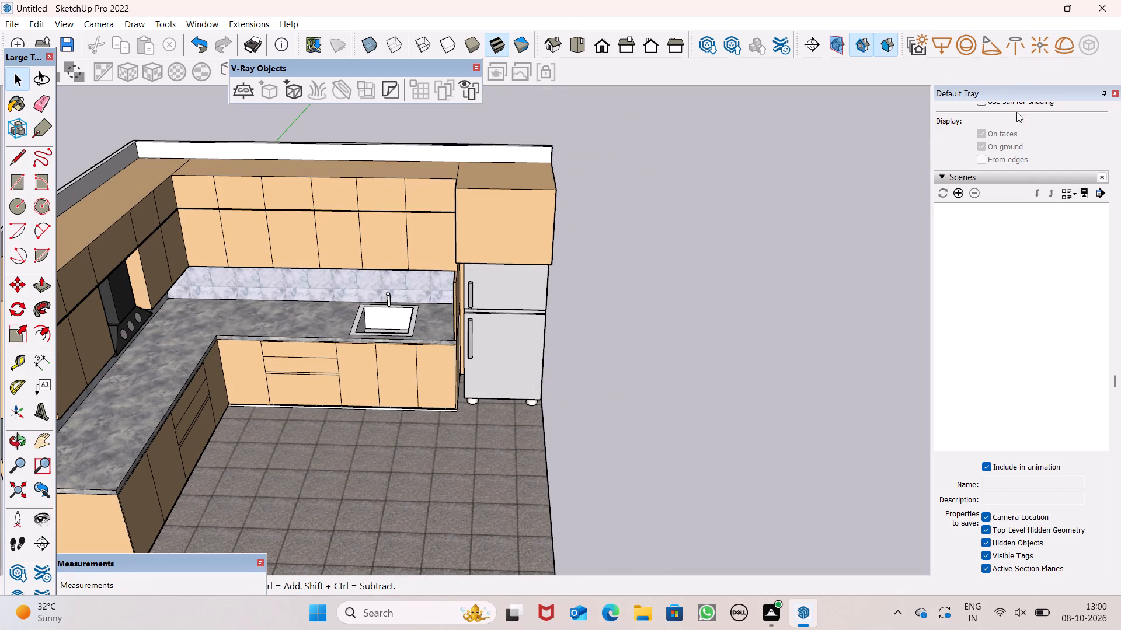
pyautogui.scroll(-10, 1002, 216)
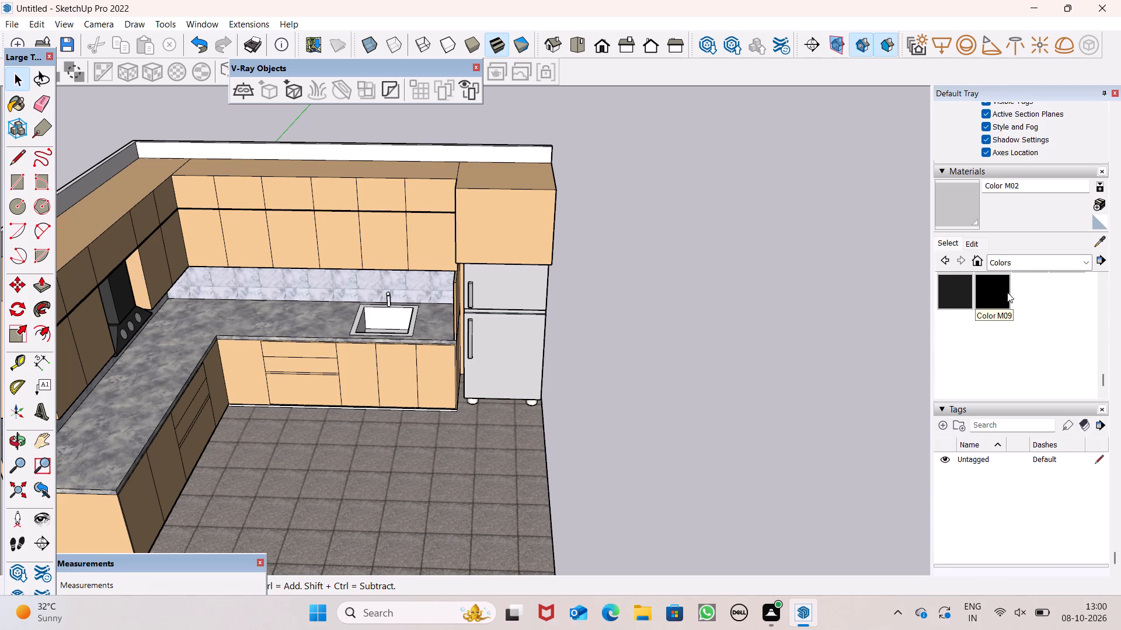
pyautogui.scroll(2, 1007, 293)
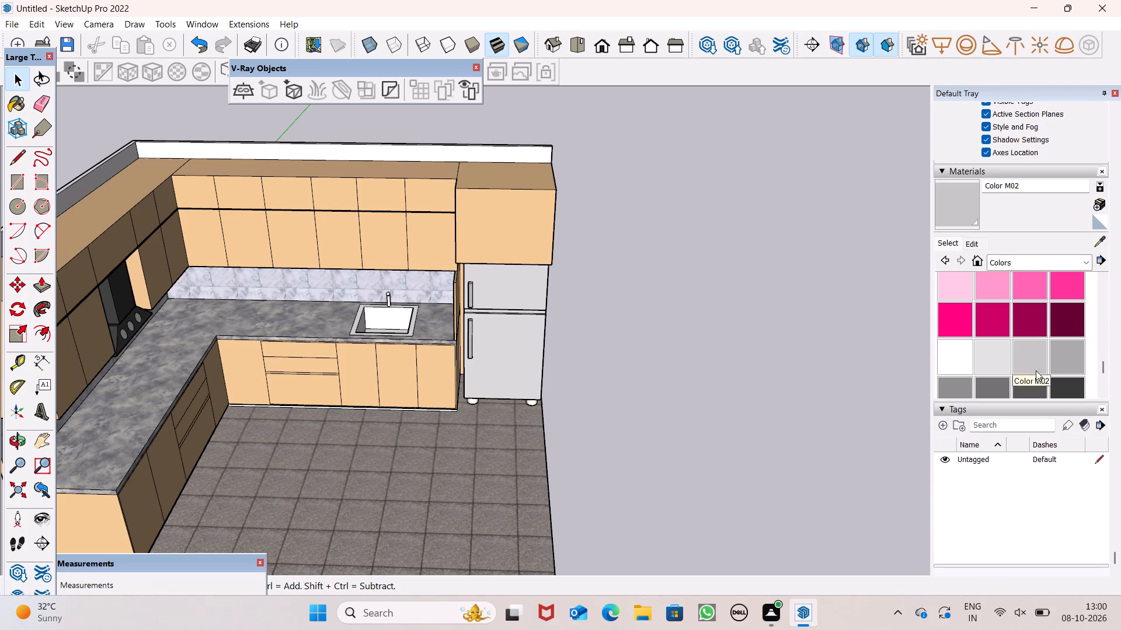
pyautogui.click(1032, 383)
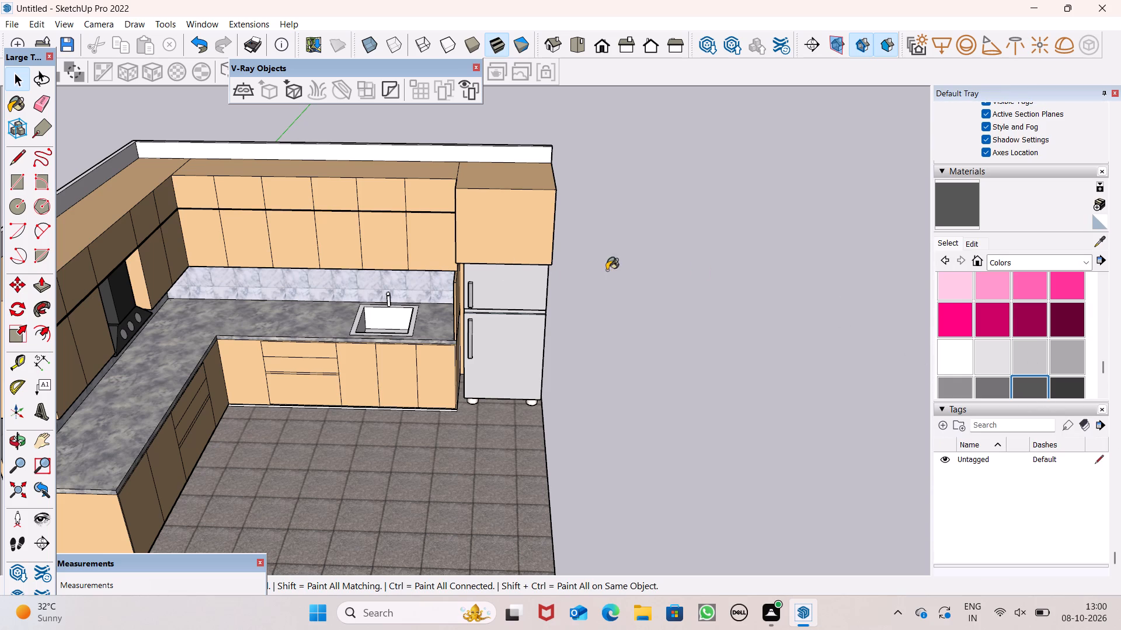
pyautogui.scroll(12, 370, 339)
pyautogui.scroll(4, 346, 252)
pyautogui.scroll(-1, 352, 247)
pyautogui.scroll(2, 352, 247)
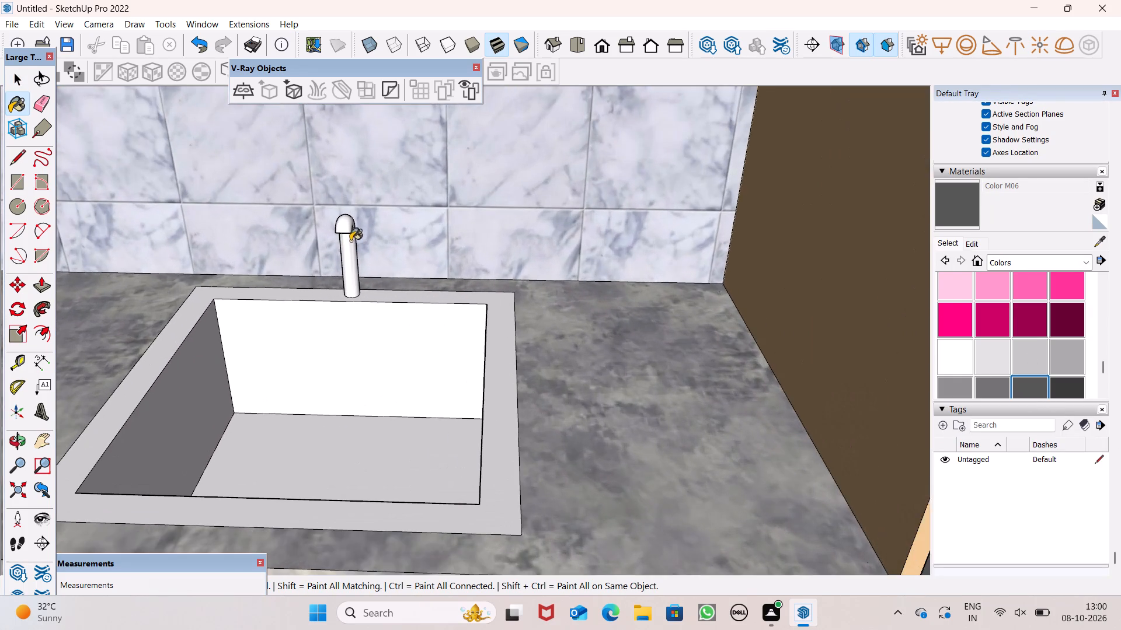
pyautogui.scroll(5, 350, 238)
pyautogui.click(337, 223)
# Examine the whole L-shaped kitchen from several angles, including the cabinets, range hood, sink, faucet and refrigerator.
pyautogui.scroll(-9, 527, 225)
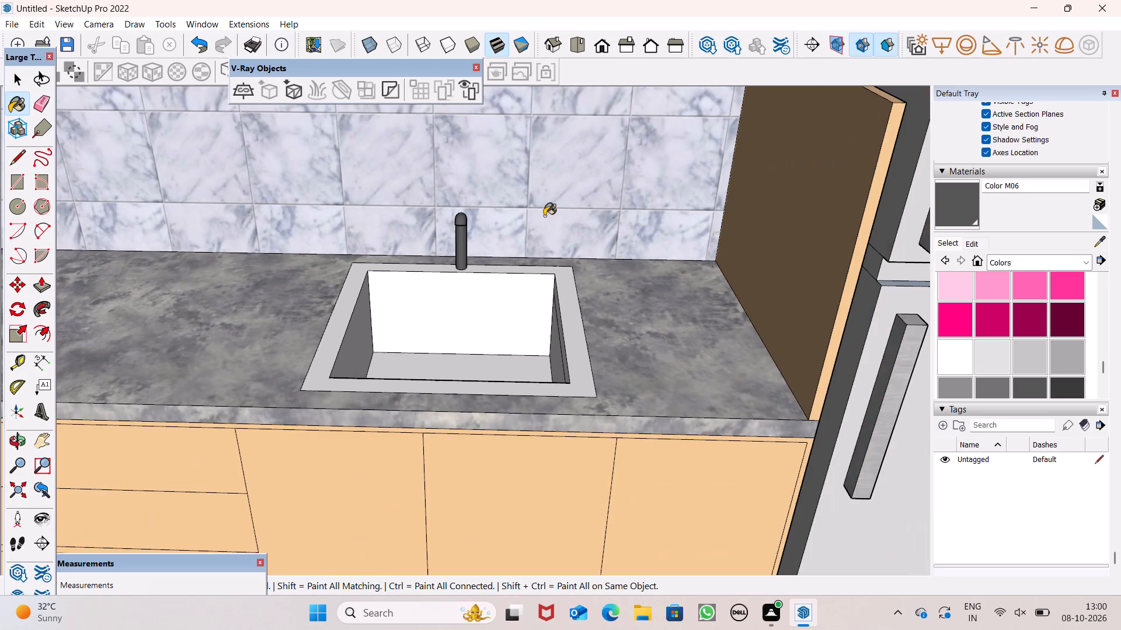
pyautogui.scroll(-12, 544, 216)
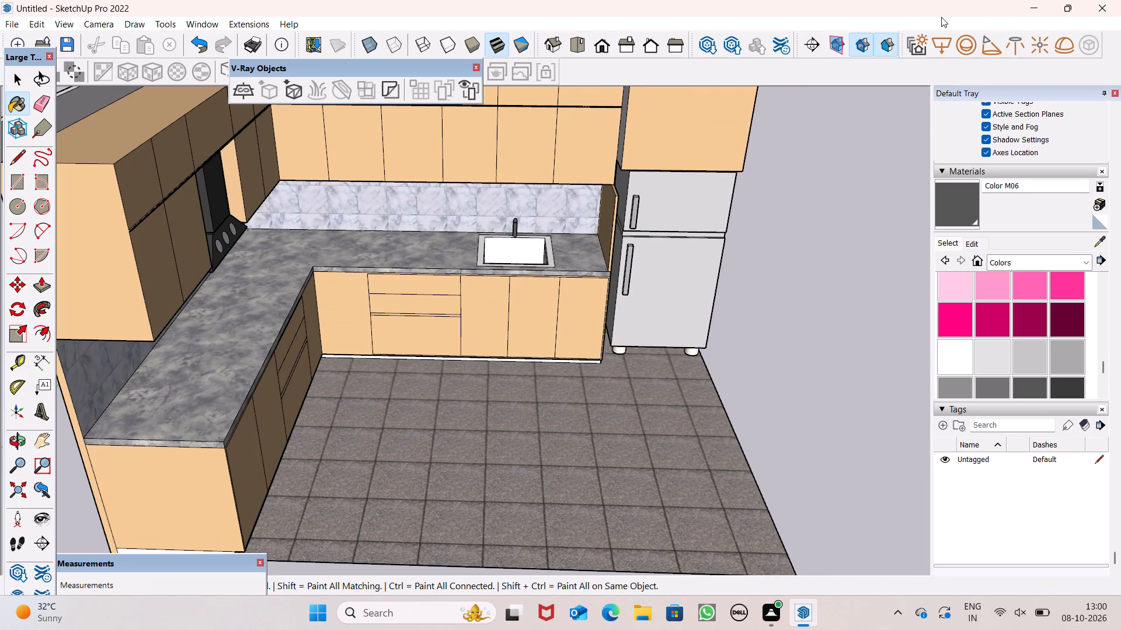
pyautogui.scroll(-12, 942, 111)
pyautogui.scroll(-4, 894, 127)
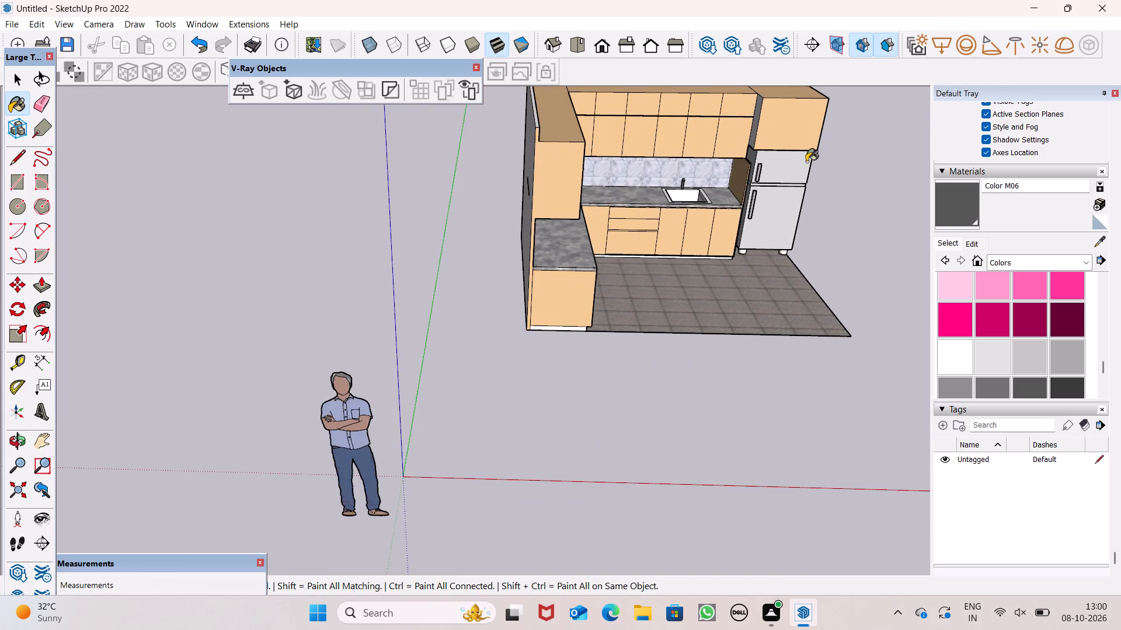
pyautogui.scroll(-3, 610, 162)
pyautogui.moveTo(599, 210); pyautogui.dragTo(355, 173, button='middle')
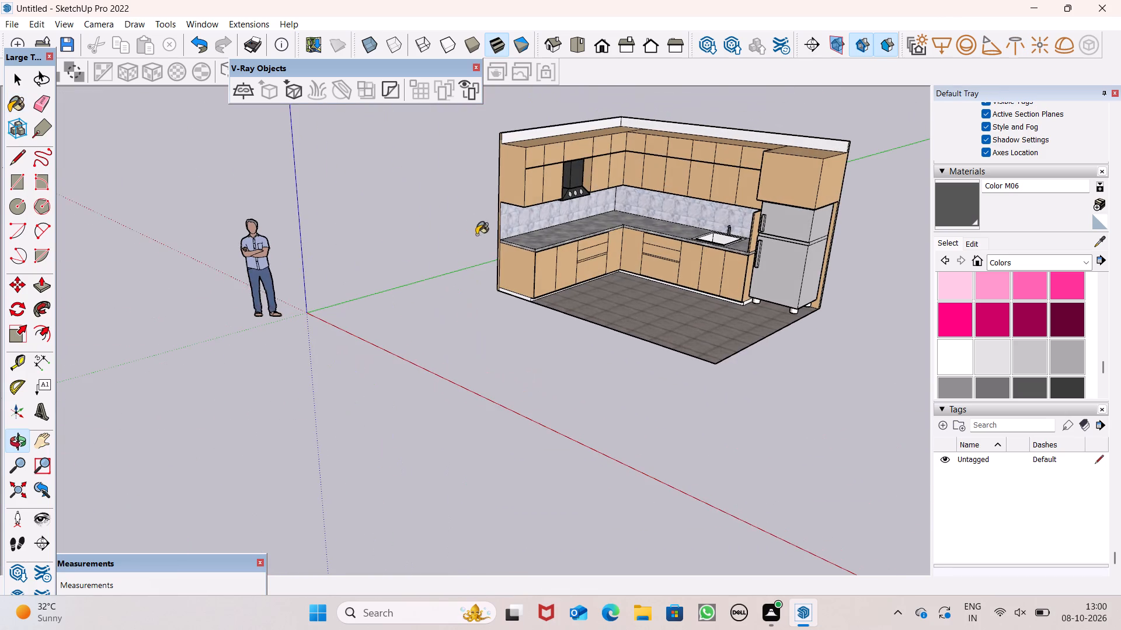
pyautogui.scroll(-3, 472, 244)
pyautogui.moveTo(608, 379); pyautogui.dragTo(683, 382, button='middle')
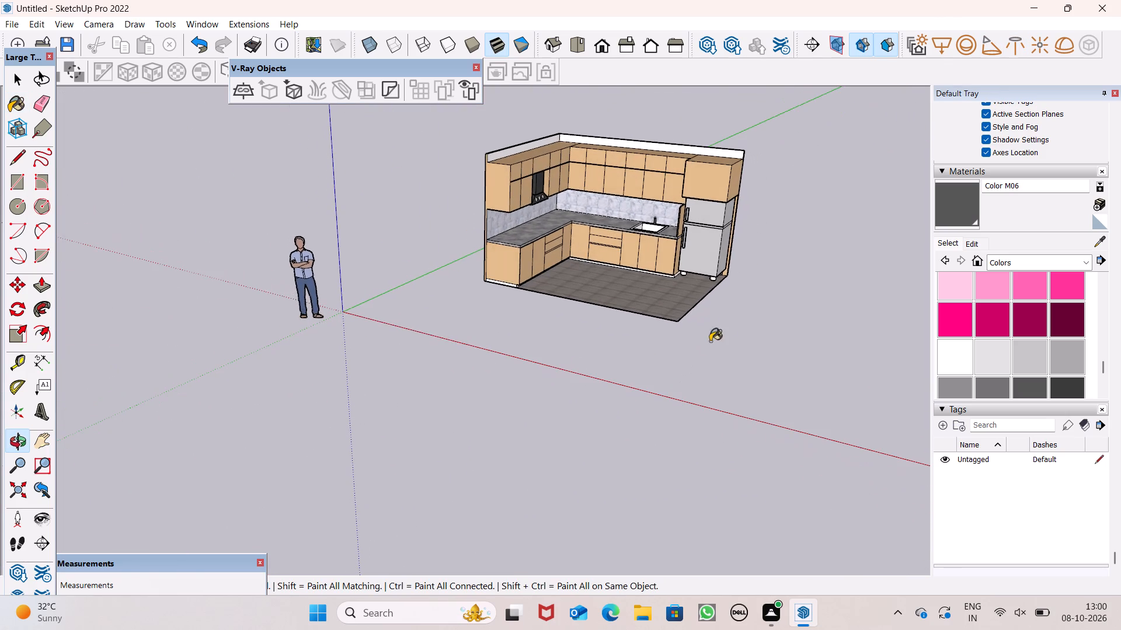
pyautogui.scroll(4, 739, 311)
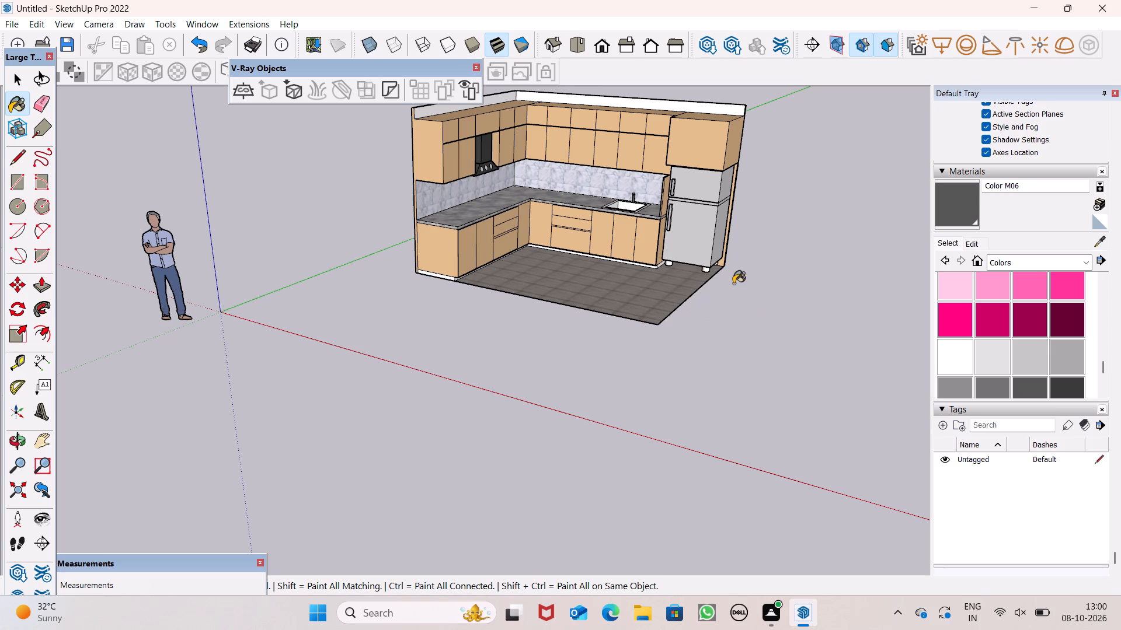
pyautogui.press('space')
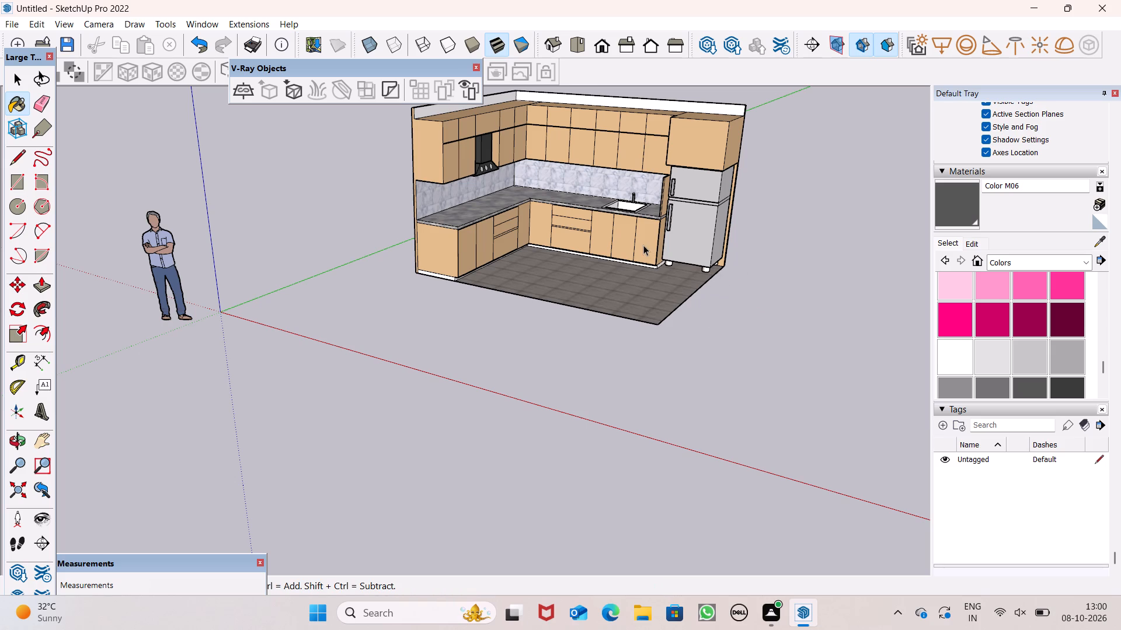
pyautogui.scroll(-4, 499, 254)
pyautogui.scroll(4, 600, 219)
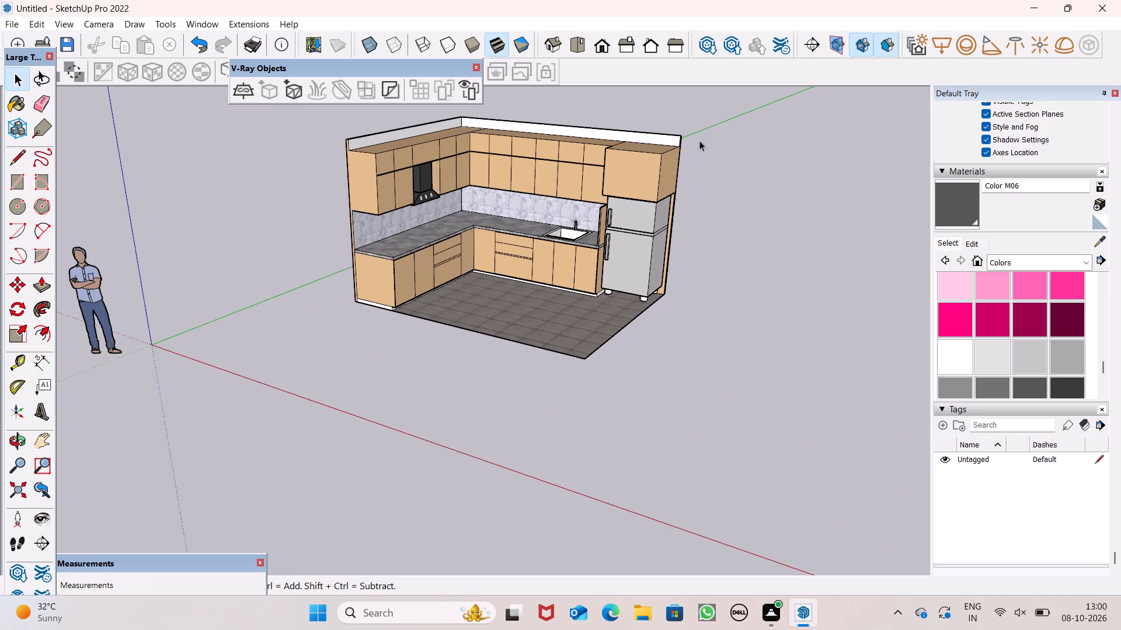
pyautogui.scroll(5, 691, 148)
pyautogui.moveTo(679, 202); pyautogui.dragTo(763, 286, button='middle')
pyautogui.scroll(-4, 741, 278)
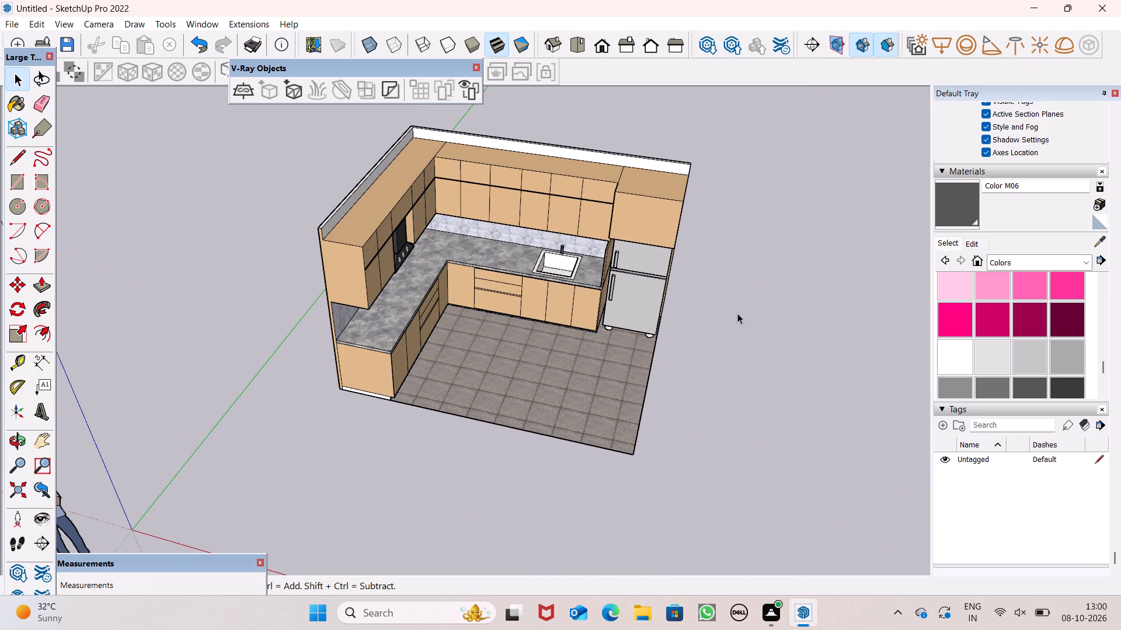
pyautogui.scroll(5, 727, 315)
pyautogui.scroll(-3, 698, 290)
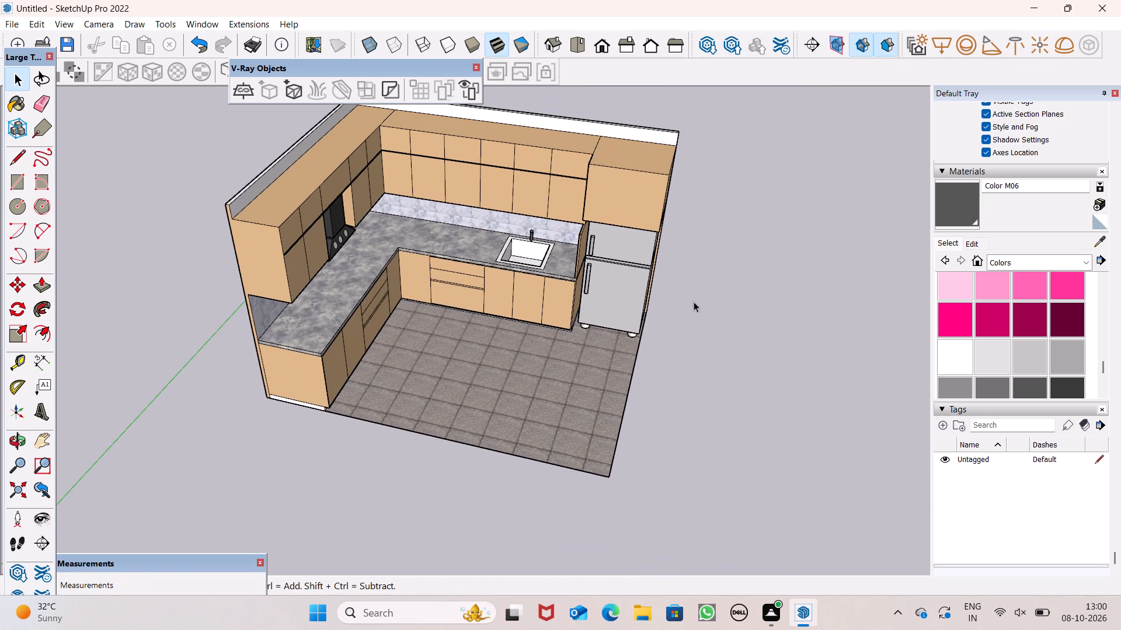
pyautogui.moveTo(693, 302); pyautogui.dragTo(558, 195, button='middle')
pyautogui.scroll(1, 549, 159)
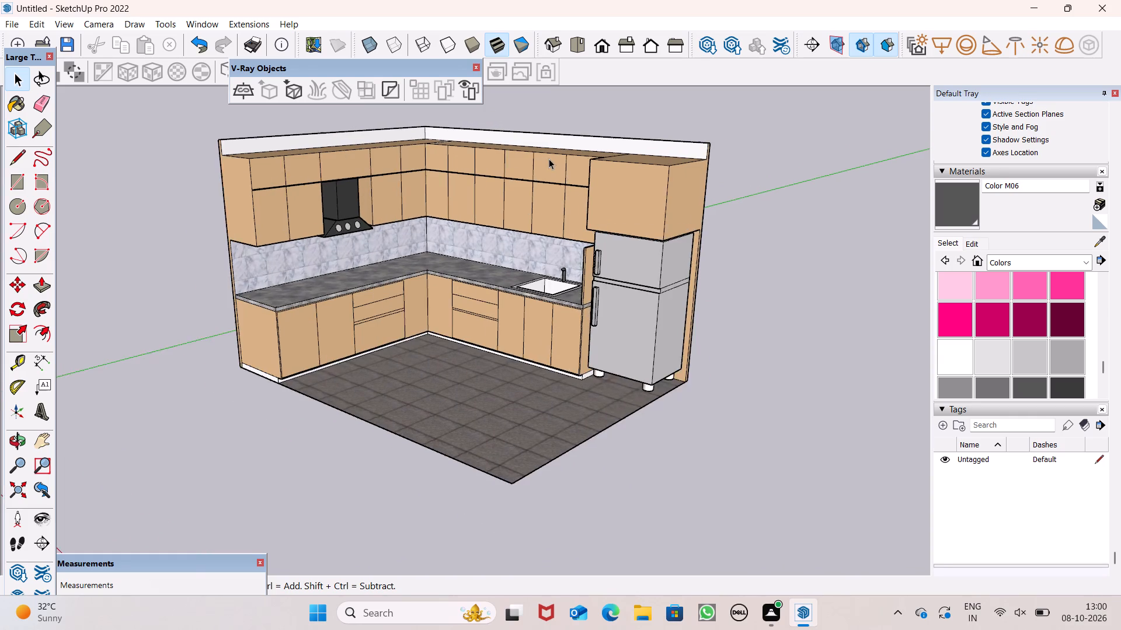
pyautogui.scroll(1, 549, 159)
pyautogui.scroll(-3, 639, 188)
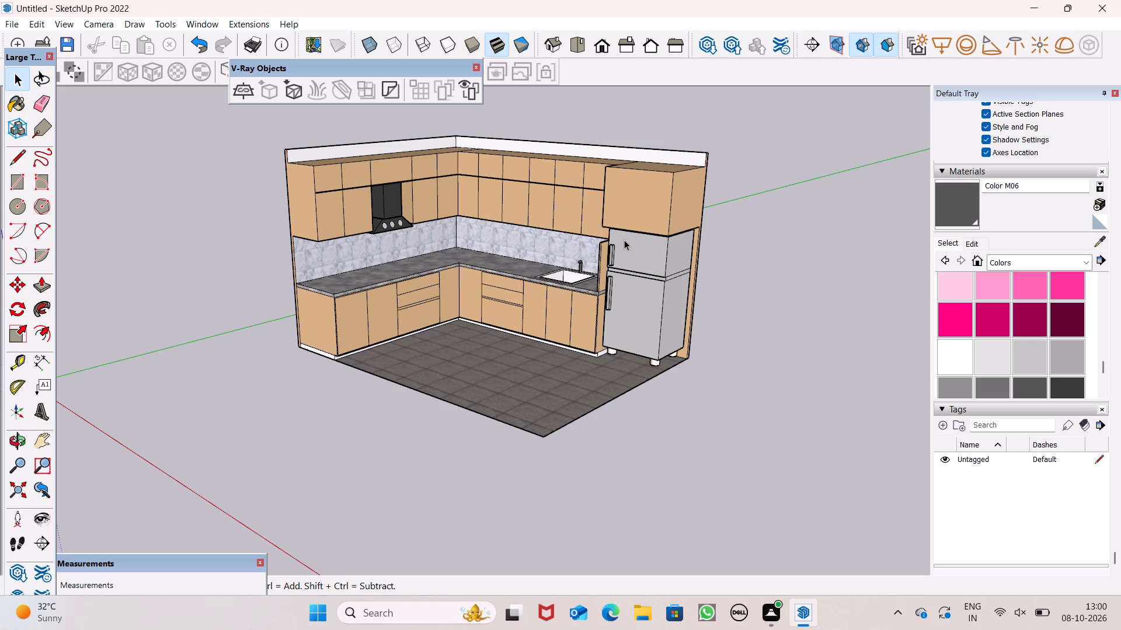
pyautogui.scroll(-1, 570, 288)
pyautogui.moveTo(596, 324); pyautogui.dragTo(821, 395, button='middle')
pyautogui.scroll(1, 785, 367)
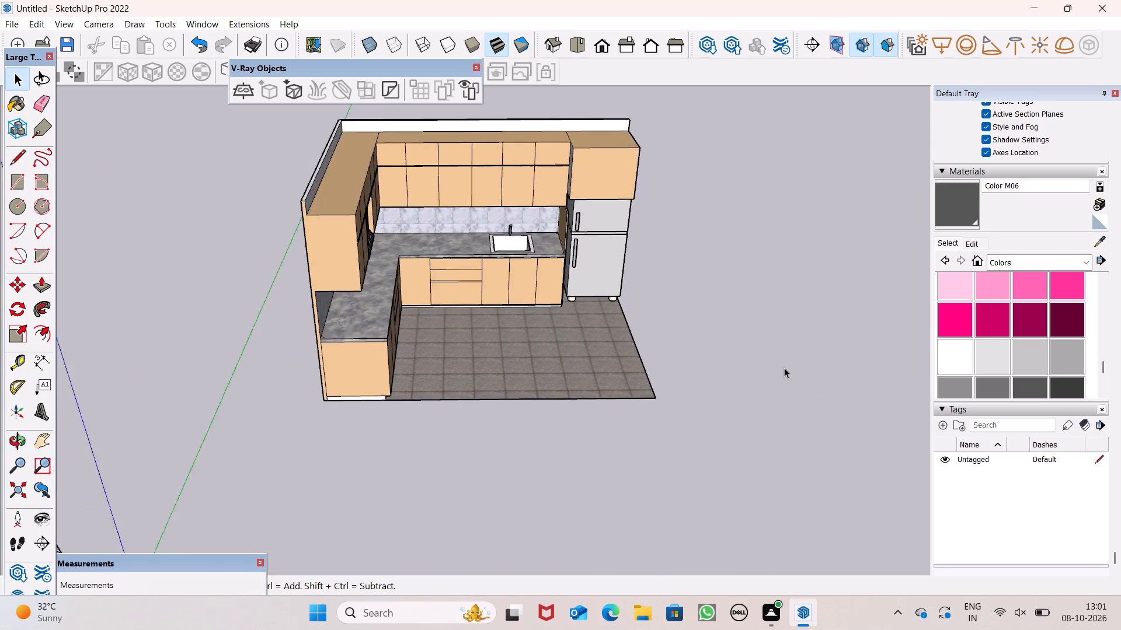
pyautogui.scroll(2, 784, 367)
pyautogui.scroll(-1, 667, 320)
pyautogui.moveTo(715, 314); pyautogui.dragTo(624, 238, button='middle')
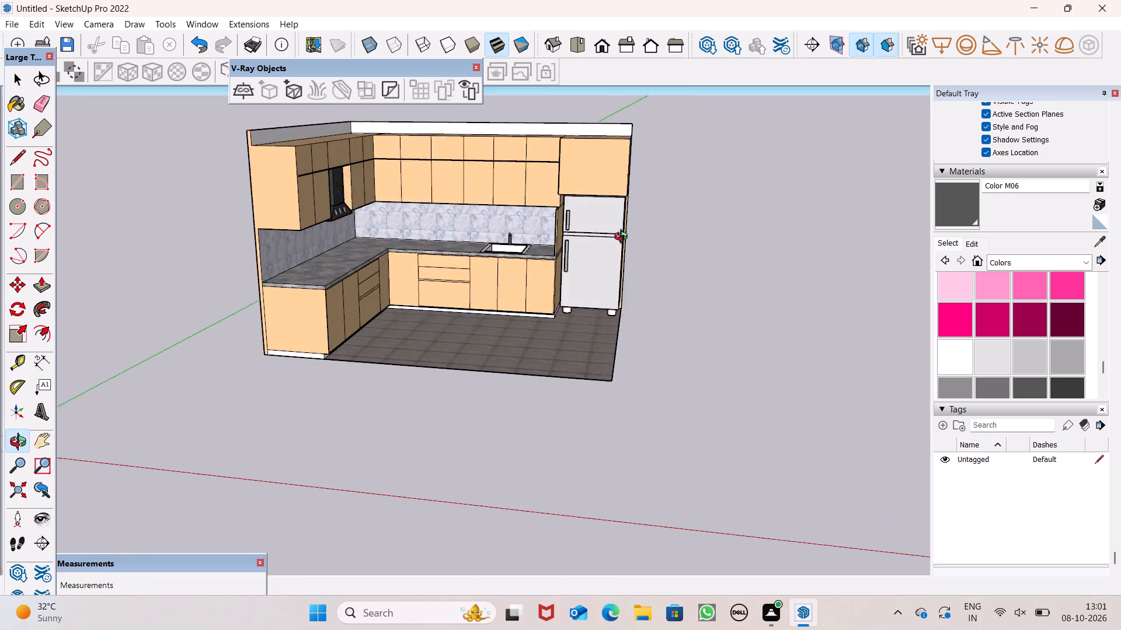
pyautogui.moveTo(624, 238); pyautogui.dragTo(507, 358, button='middle')
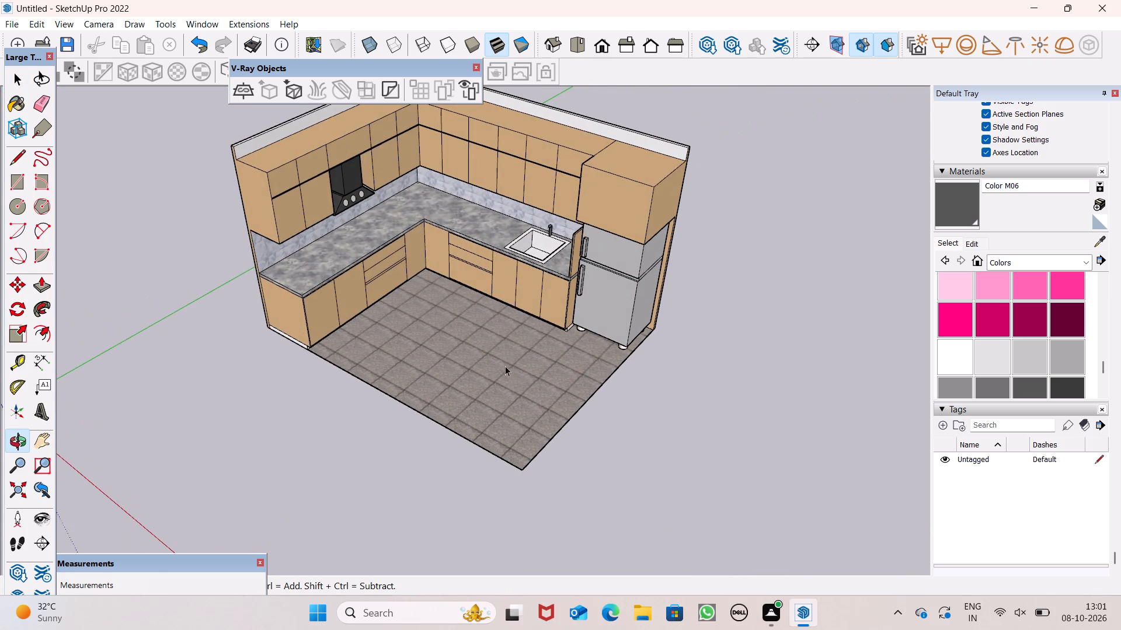
pyautogui.scroll(-3, 476, 240)
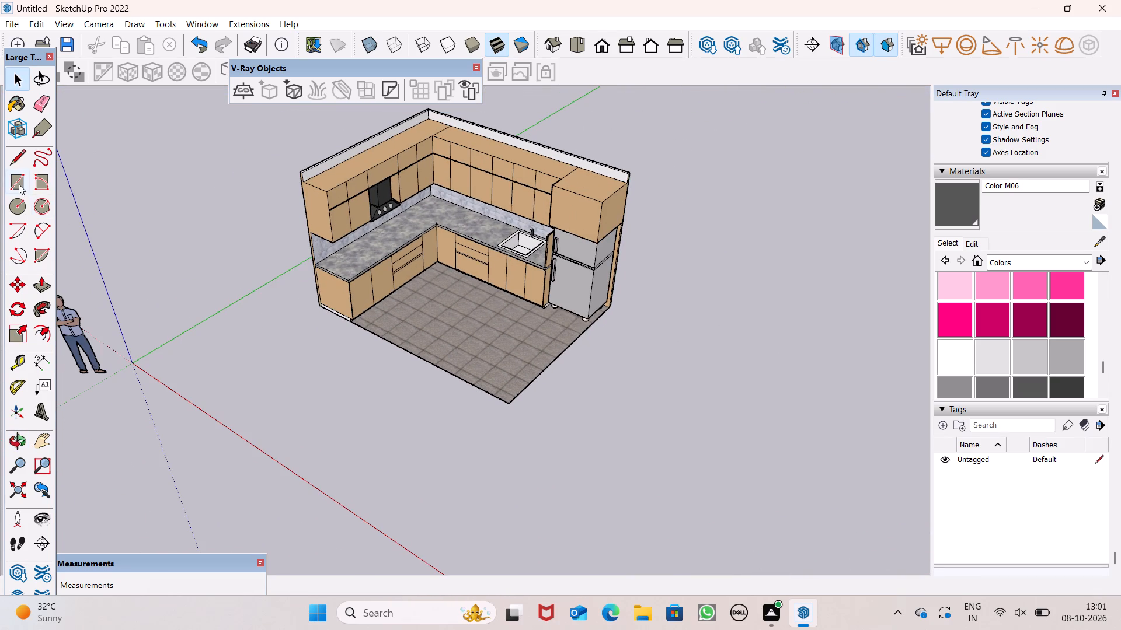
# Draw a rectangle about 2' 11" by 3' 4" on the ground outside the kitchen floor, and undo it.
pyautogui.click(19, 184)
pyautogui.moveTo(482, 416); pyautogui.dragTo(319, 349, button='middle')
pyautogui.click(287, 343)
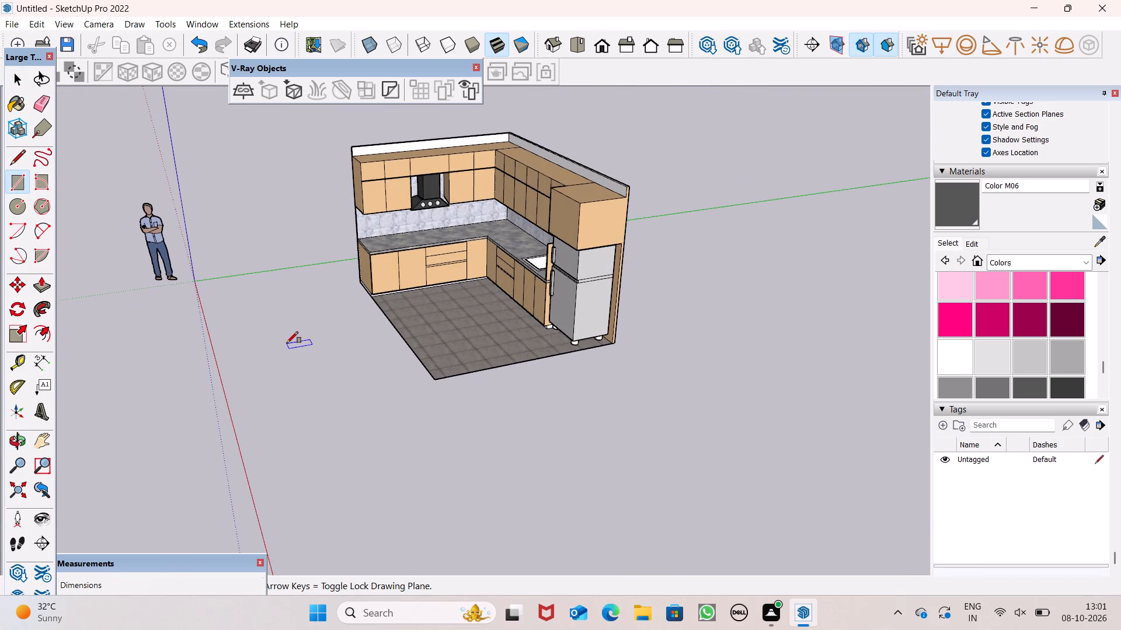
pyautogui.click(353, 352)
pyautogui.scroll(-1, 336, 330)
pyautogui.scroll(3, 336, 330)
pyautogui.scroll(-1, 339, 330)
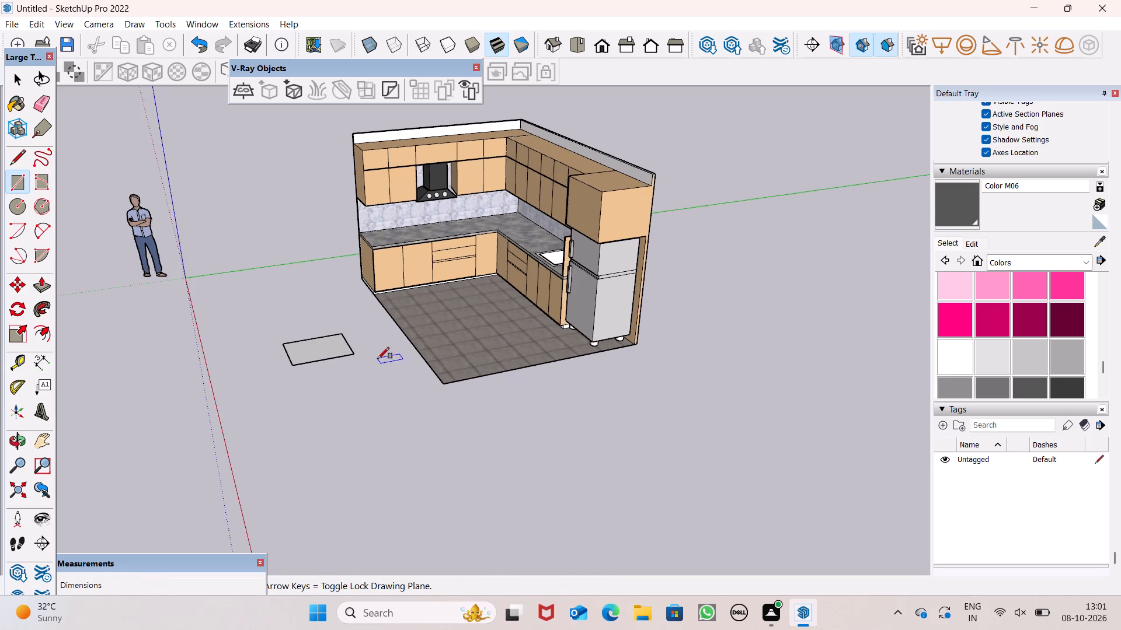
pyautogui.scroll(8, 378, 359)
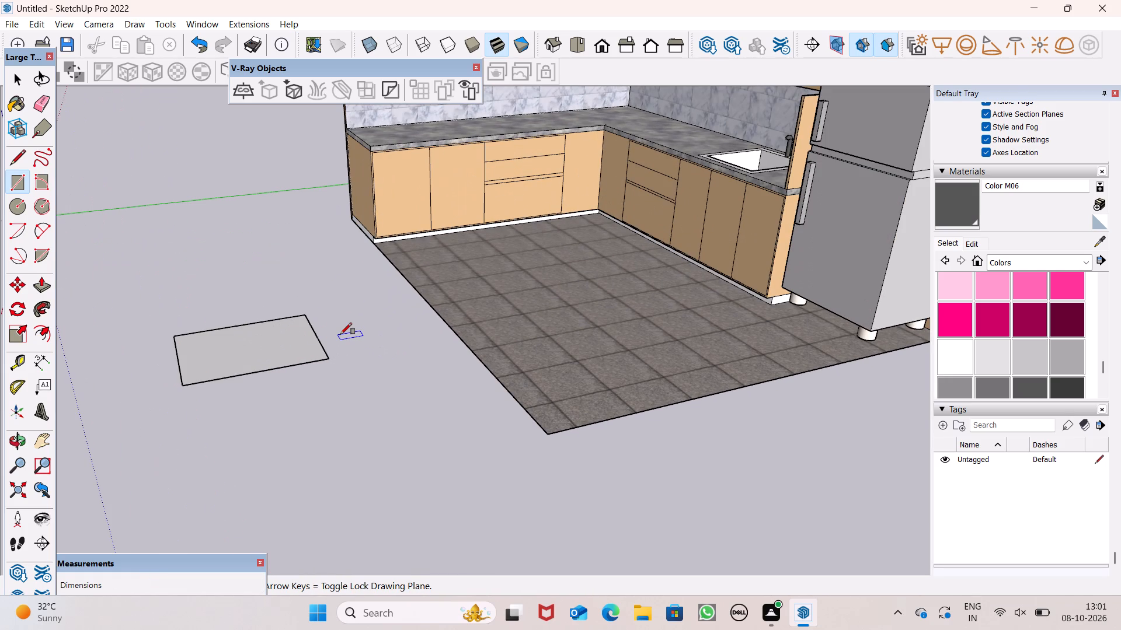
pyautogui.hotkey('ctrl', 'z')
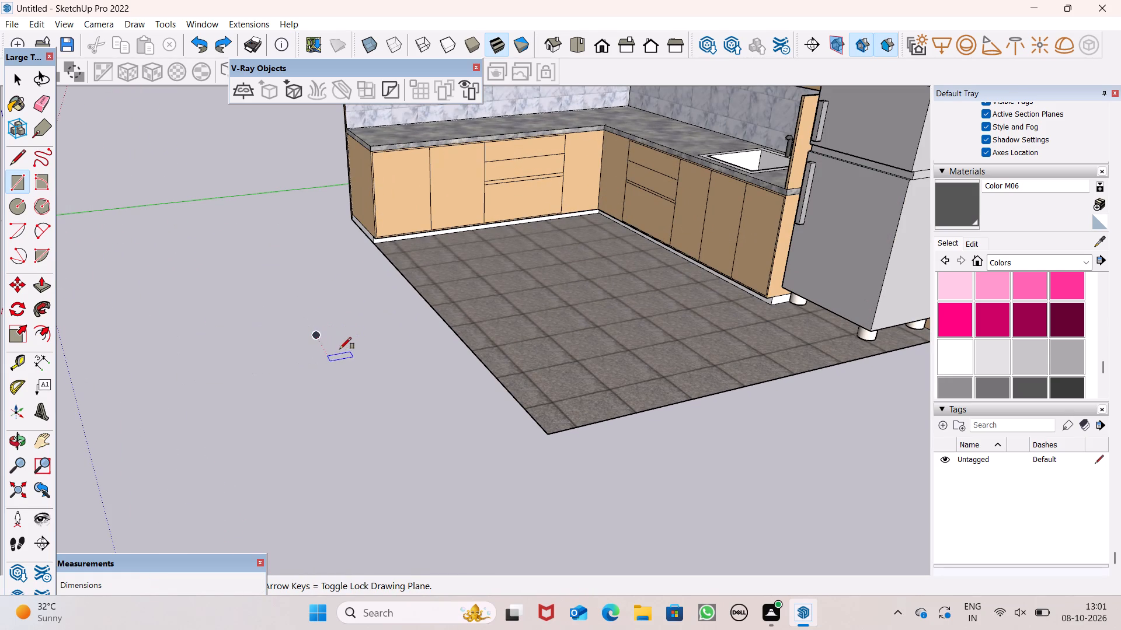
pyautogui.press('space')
# Make one group of the kitchen cabinets, countertop, backsplash and floor together with the refrigerator and range hood.
pyautogui.scroll(-5, 545, 190)
pyautogui.scroll(5, 549, 152)
pyautogui.moveTo(556, 171); pyautogui.dragTo(555, 192, button='middle')
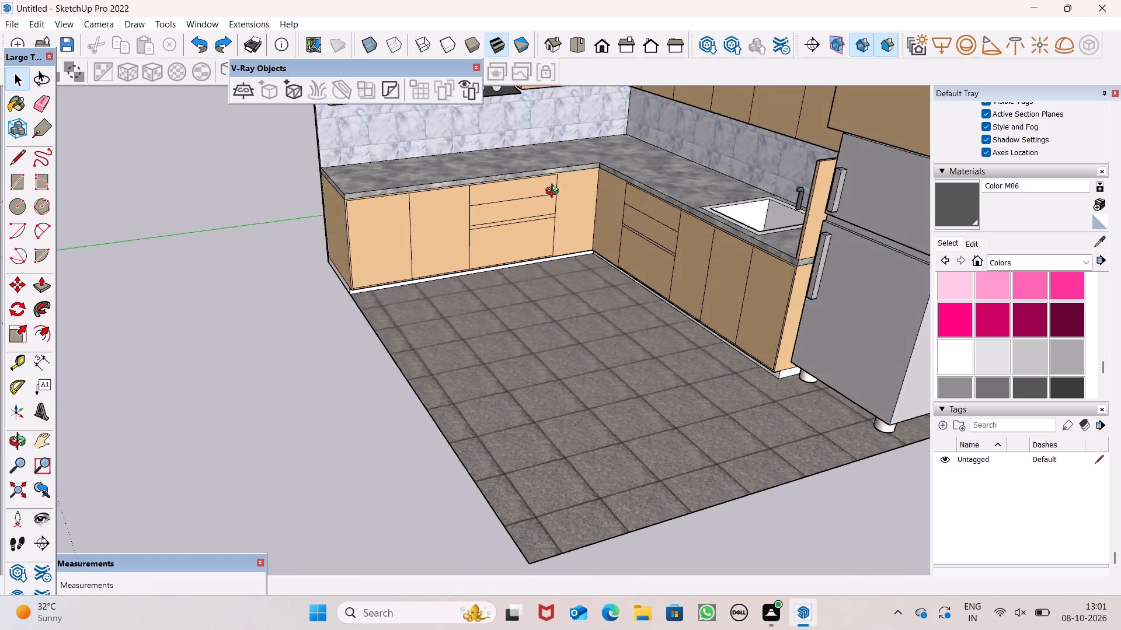
pyautogui.moveTo(555, 192); pyautogui.dragTo(543, 222, button='middle')
pyautogui.scroll(1, 541, 222)
pyautogui.scroll(-5, 584, 229)
pyautogui.moveTo(584, 282); pyautogui.dragTo(699, 267, button='middle')
pyautogui.tripleClick(651, 245)
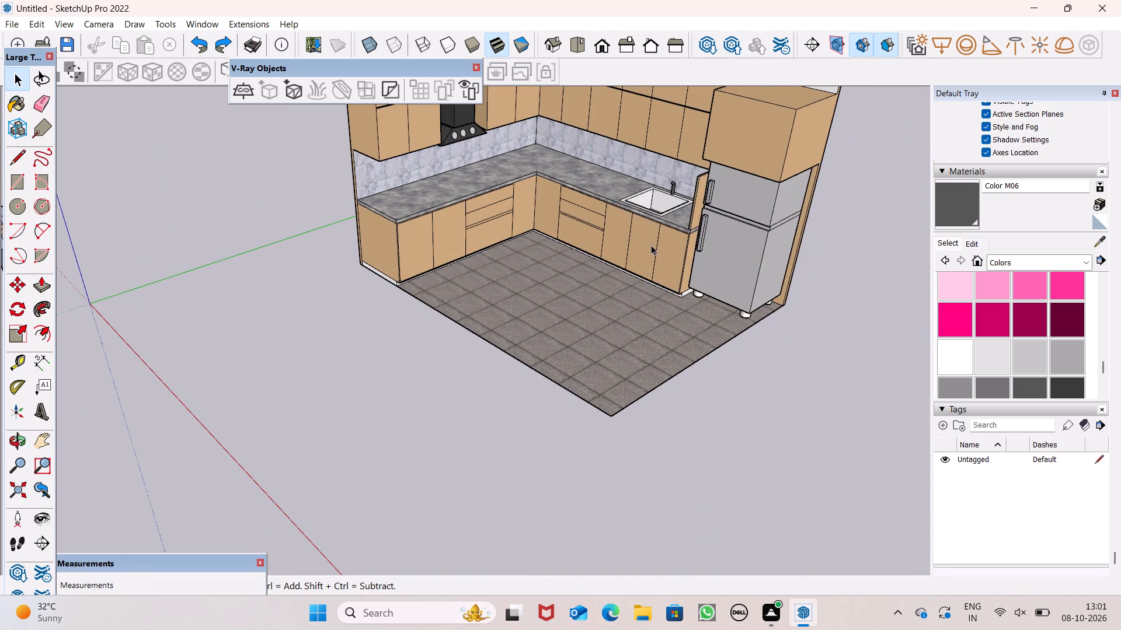
pyautogui.doubleClick(652, 247)
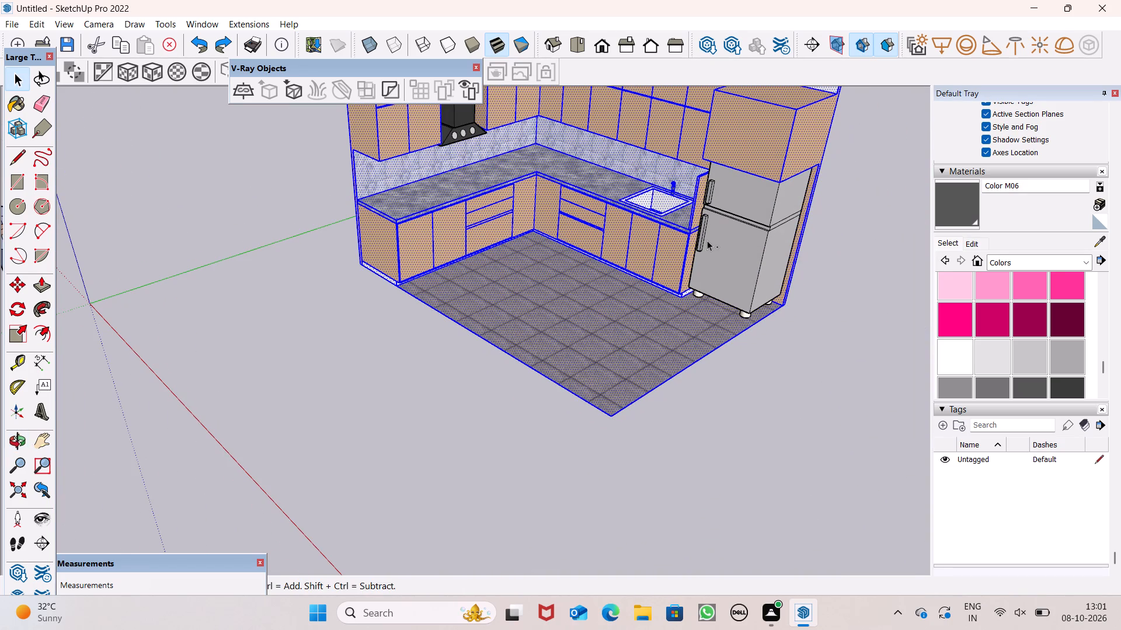
pyautogui.keyDown('ctrl'); pyautogui.click(707, 240); pyautogui.keyUp('ctrl')
pyautogui.keyDown('ctrl'); pyautogui.click(463, 111); pyautogui.keyUp('ctrl')
pyautogui.keyDown('ctrl'); pyautogui.click(462, 131); pyautogui.keyUp('ctrl')
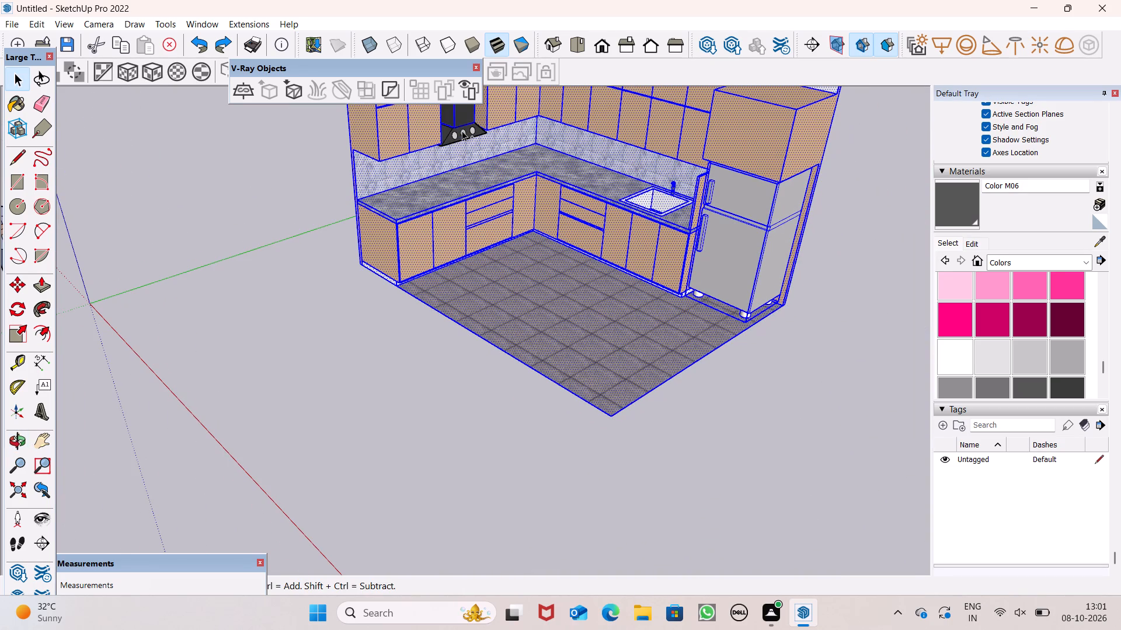
pyautogui.keyDown('ctrl'); pyautogui.rightClick(508, 169); pyautogui.keyUp('ctrl')
pyautogui.keyDown('ctrl'); pyautogui.click(569, 305); pyautogui.keyUp('ctrl')
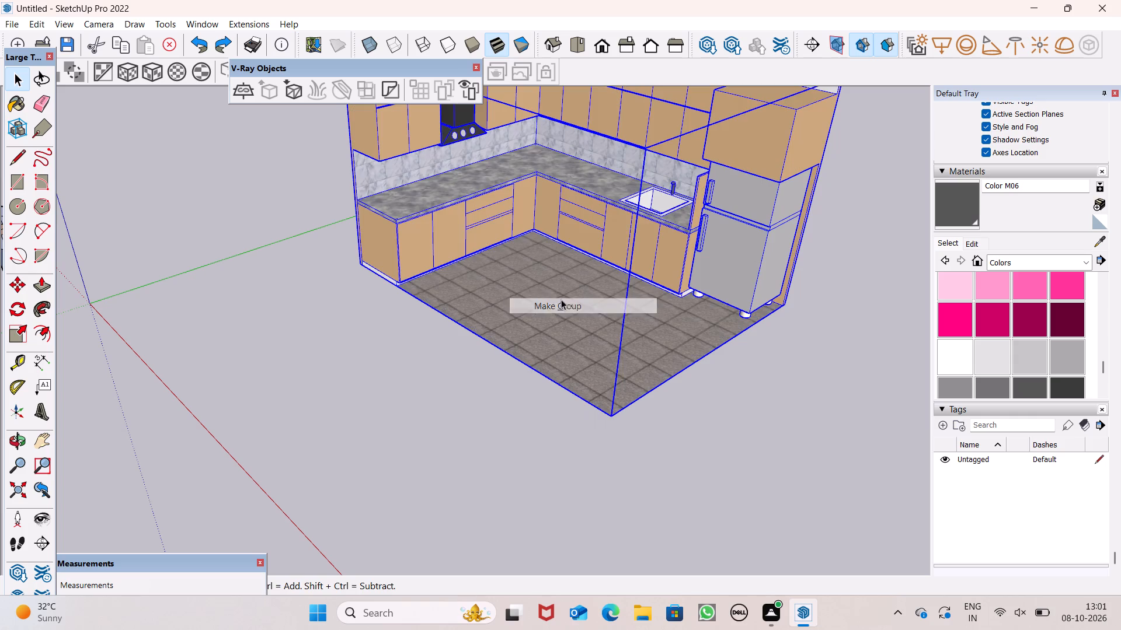
pyautogui.click(458, 334)
# Draw a rectangle about 3' 2" by 2' 3" on the countertop beneath the range hood.
pyautogui.scroll(5, 532, 94)
pyautogui.moveTo(522, 191); pyautogui.dragTo(341, 208, button='middle')
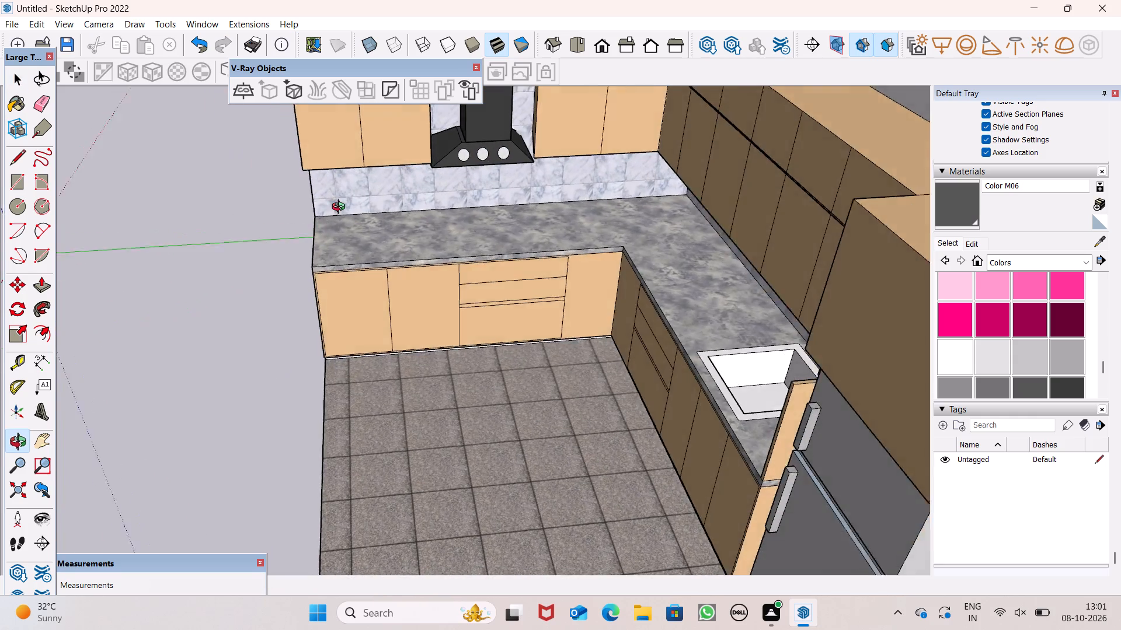
pyautogui.moveTo(341, 208); pyautogui.dragTo(346, 181, button='middle')
pyautogui.scroll(1, 346, 182)
pyautogui.scroll(3, 578, 190)
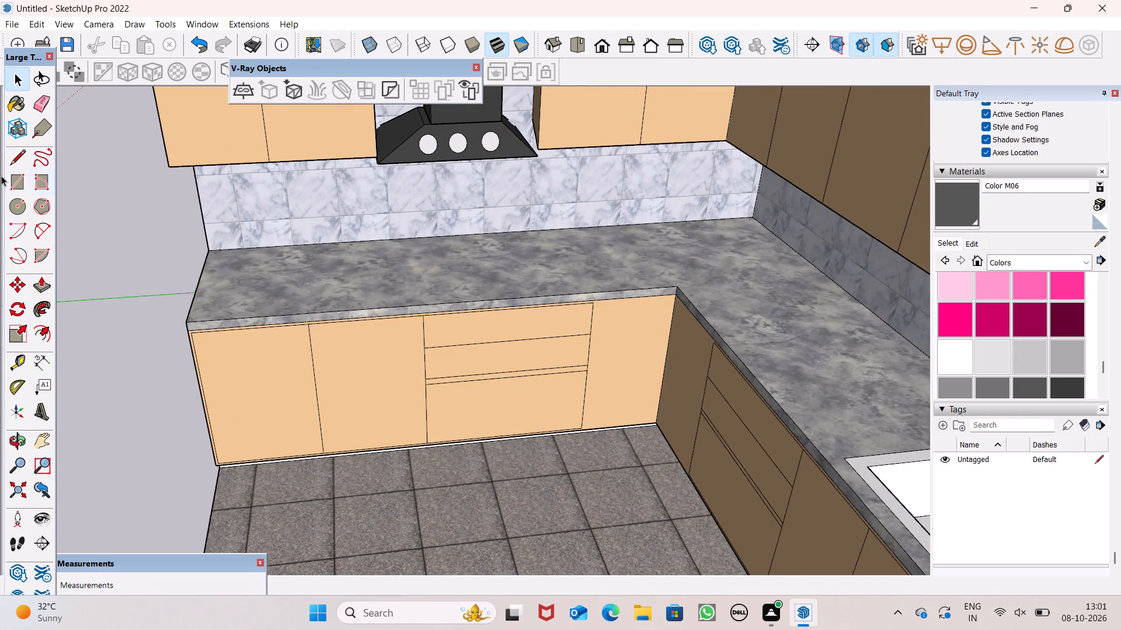
pyautogui.click(16, 188)
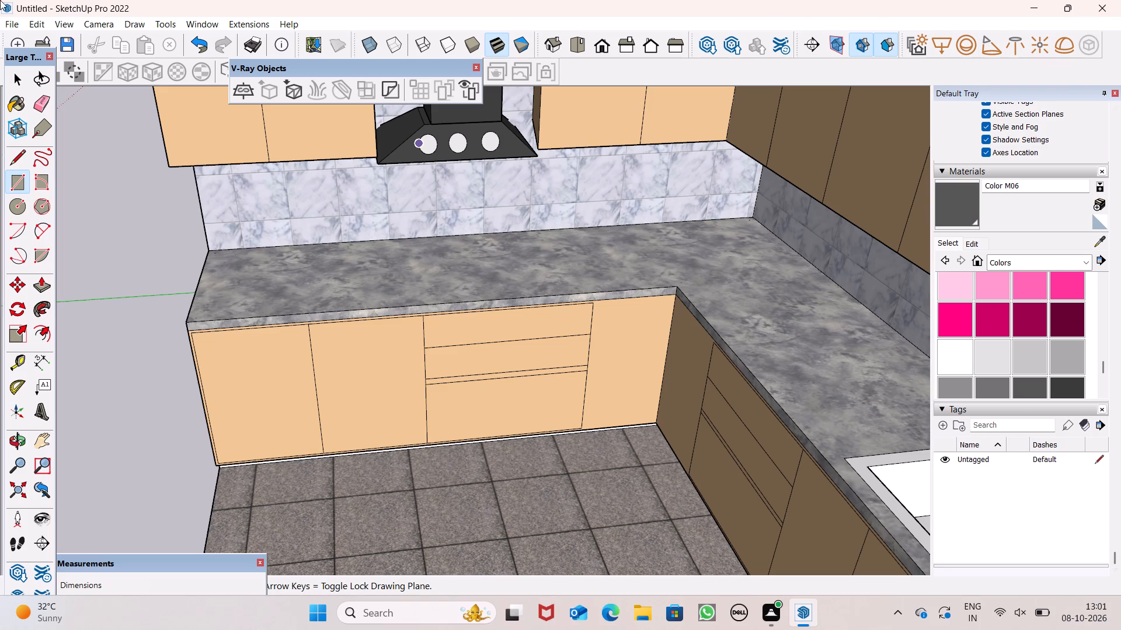
pyautogui.moveTo(523, 290); pyautogui.dragTo(440, 401, button='middle')
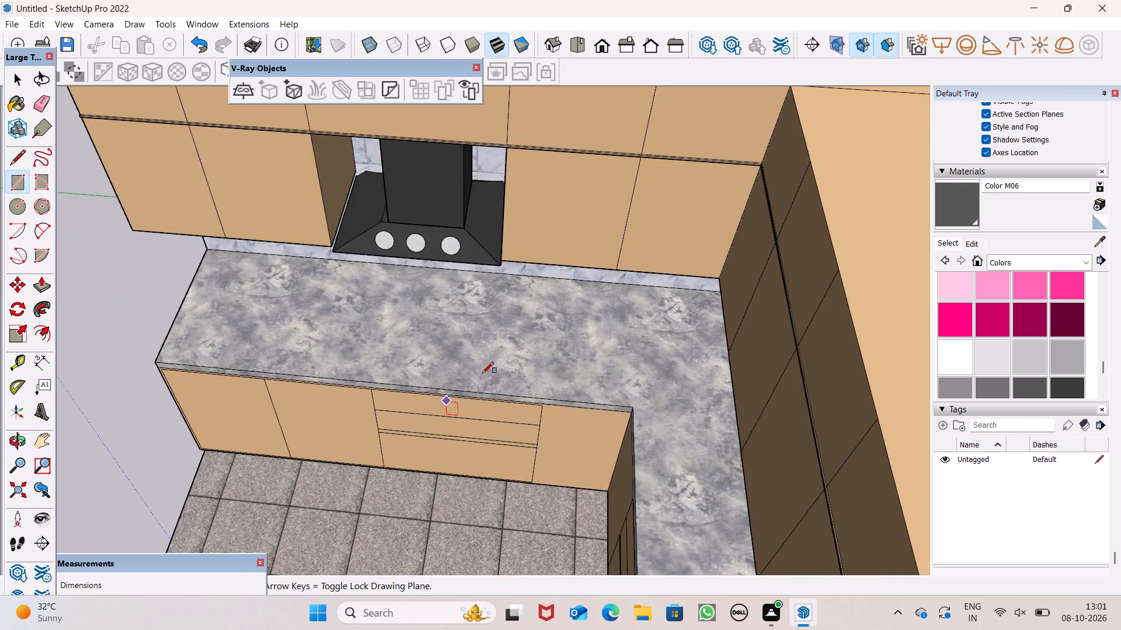
pyautogui.scroll(3, 492, 357)
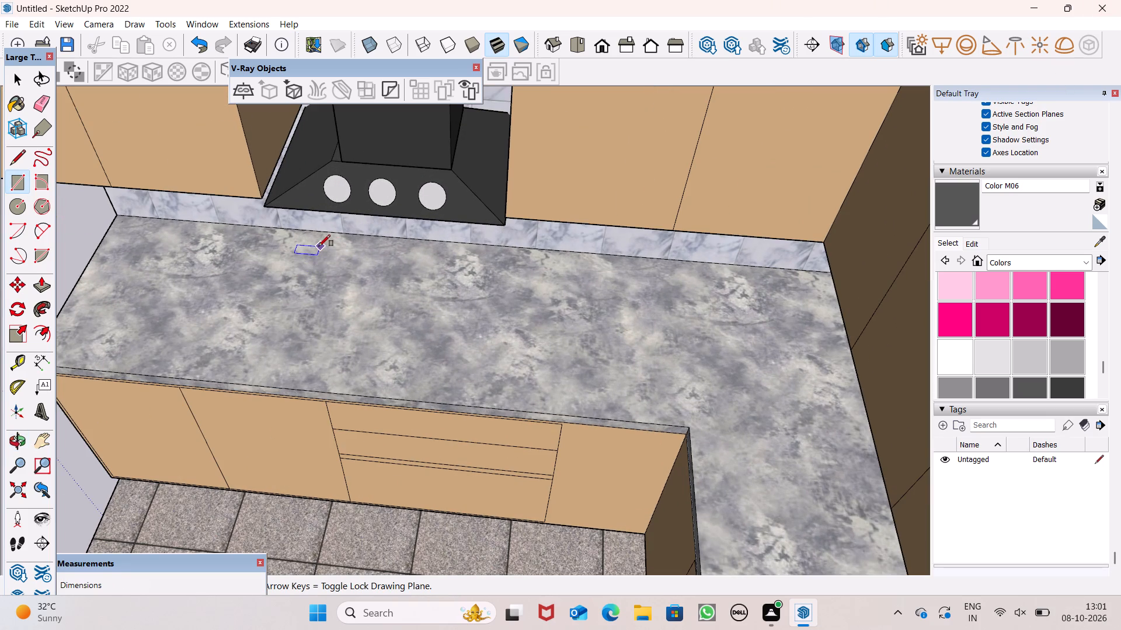
pyautogui.moveTo(318, 245); pyautogui.dragTo(322, 254)
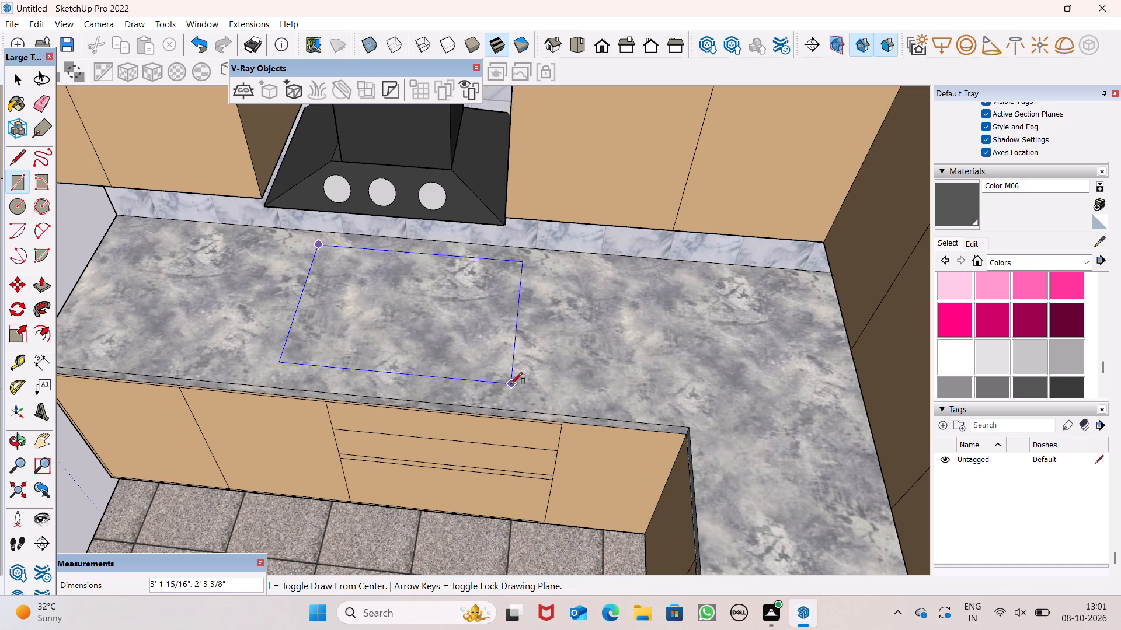
pyautogui.click(510, 382)
pyautogui.press('space')
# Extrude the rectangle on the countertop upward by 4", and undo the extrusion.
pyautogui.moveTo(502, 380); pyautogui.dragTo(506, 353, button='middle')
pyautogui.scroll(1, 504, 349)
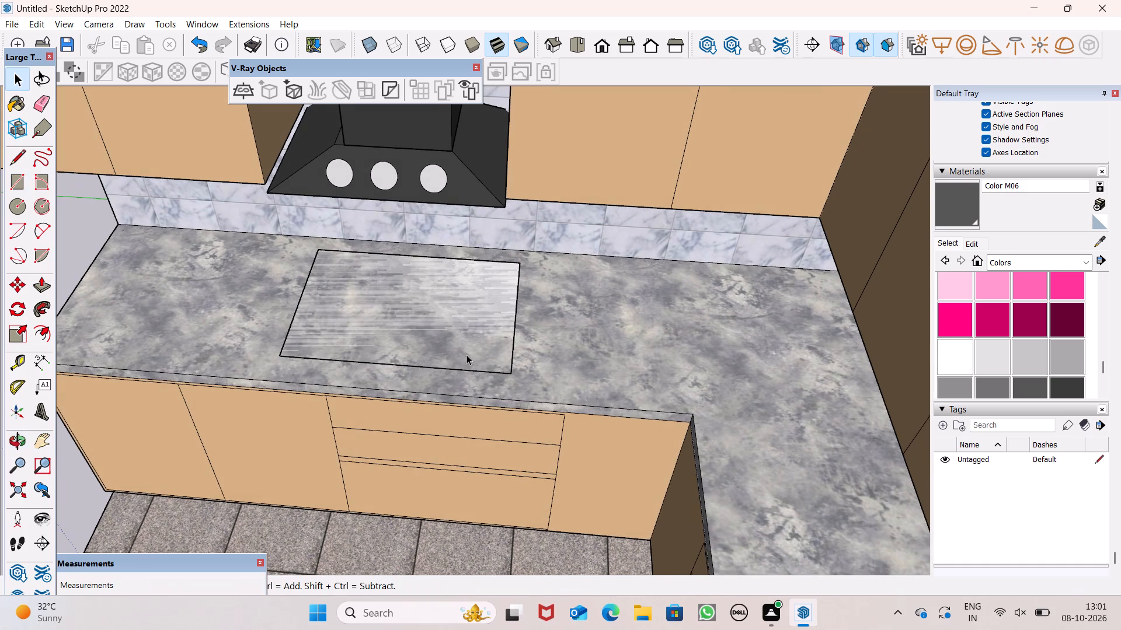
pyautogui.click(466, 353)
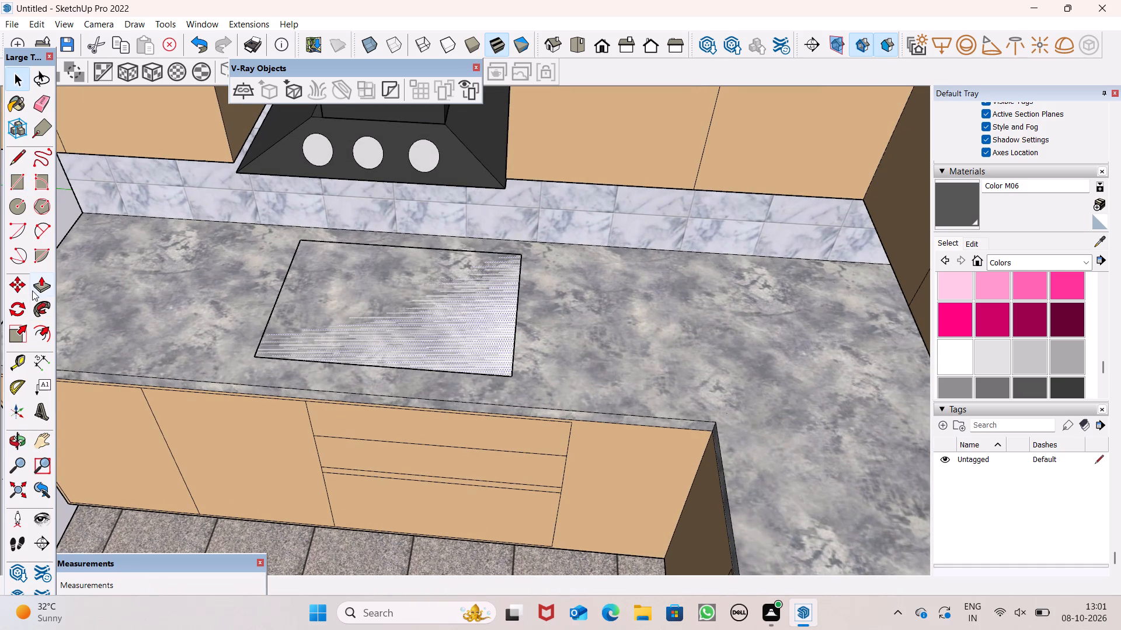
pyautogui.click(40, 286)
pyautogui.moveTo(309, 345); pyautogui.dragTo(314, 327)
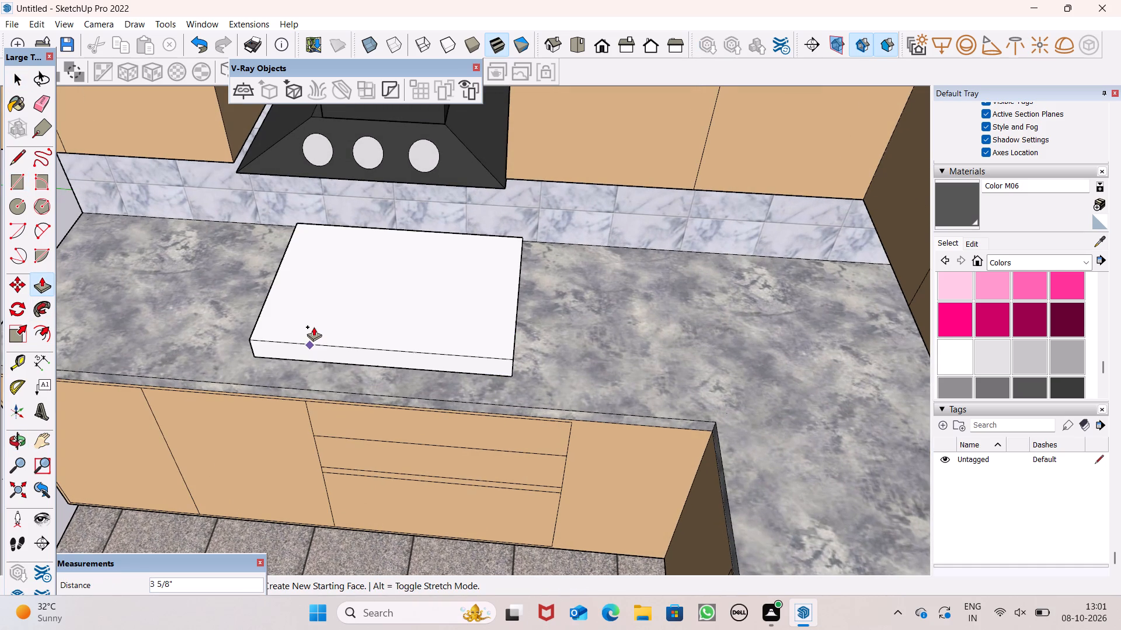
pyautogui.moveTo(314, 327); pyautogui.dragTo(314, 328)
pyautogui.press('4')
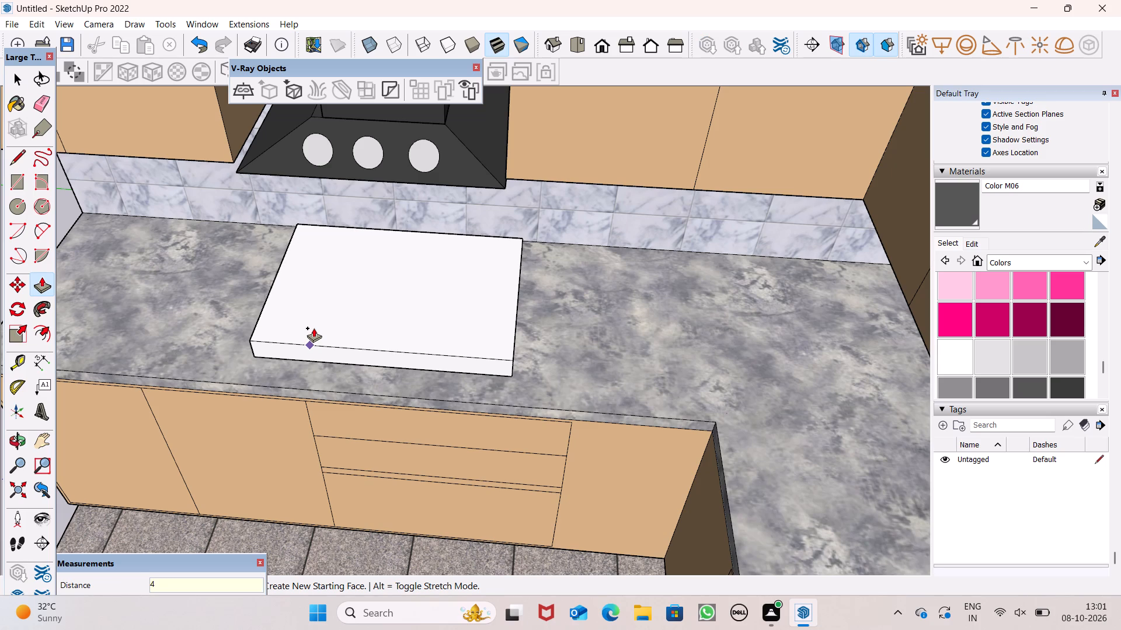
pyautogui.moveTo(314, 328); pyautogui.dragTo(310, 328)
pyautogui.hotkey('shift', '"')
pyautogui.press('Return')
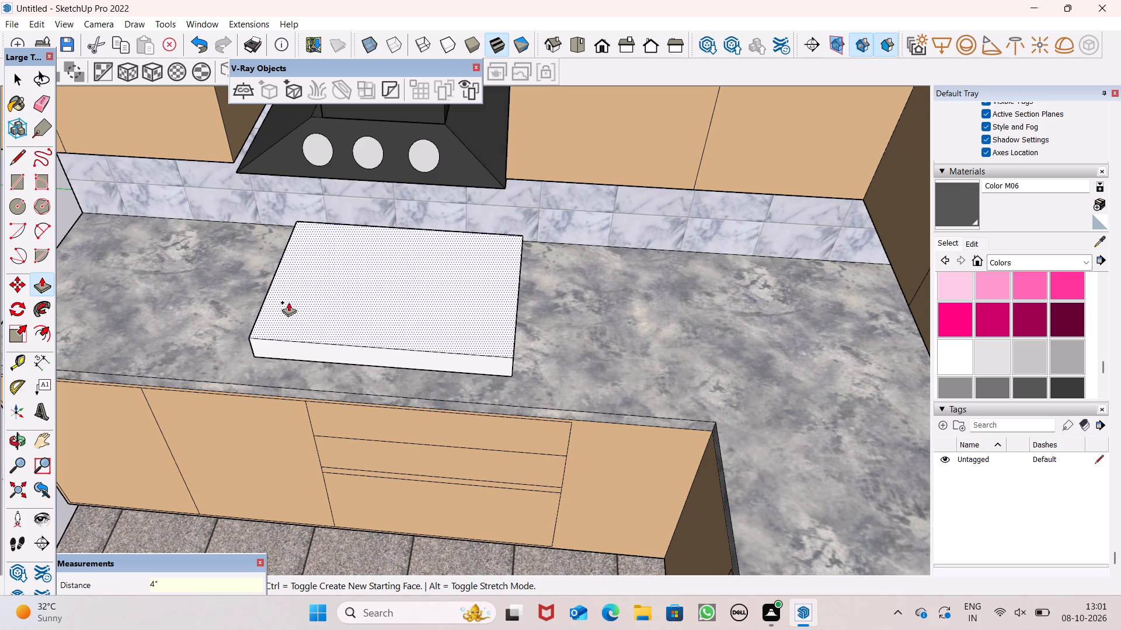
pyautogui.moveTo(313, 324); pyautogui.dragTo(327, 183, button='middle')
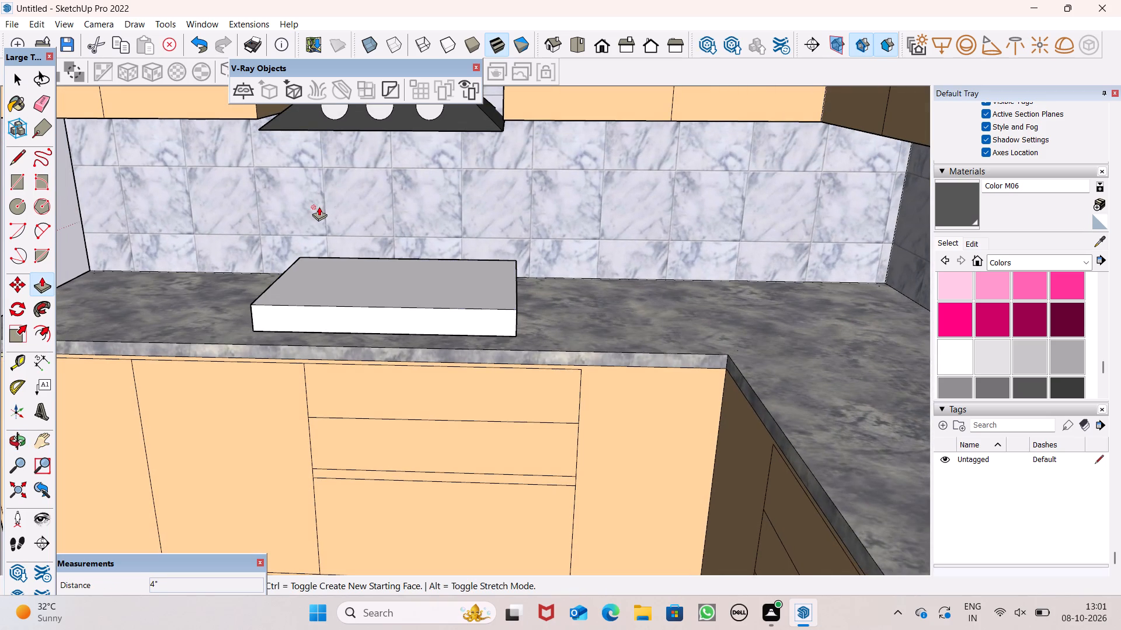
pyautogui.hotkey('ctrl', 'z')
# Extrude the rectangle beneath the range hood upward by 2" to form the hob slab.
pyautogui.moveTo(309, 305); pyautogui.dragTo(309, 292)
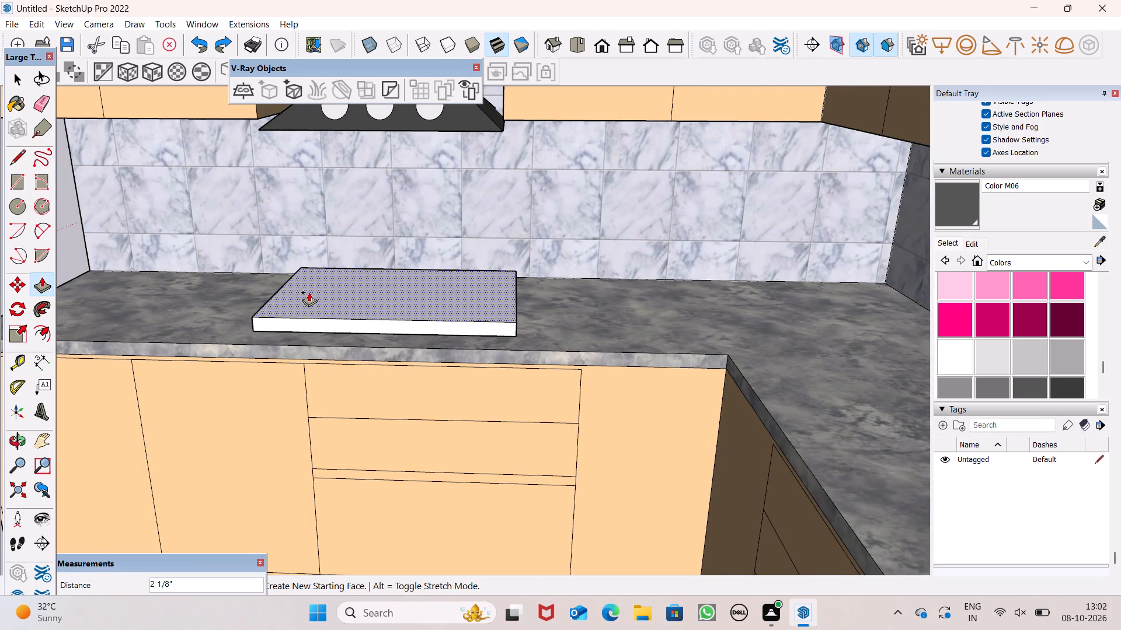
pyautogui.moveTo(309, 292); pyautogui.dragTo(311, 290)
pyautogui.press('2')
pyautogui.hotkey('shift', '"')
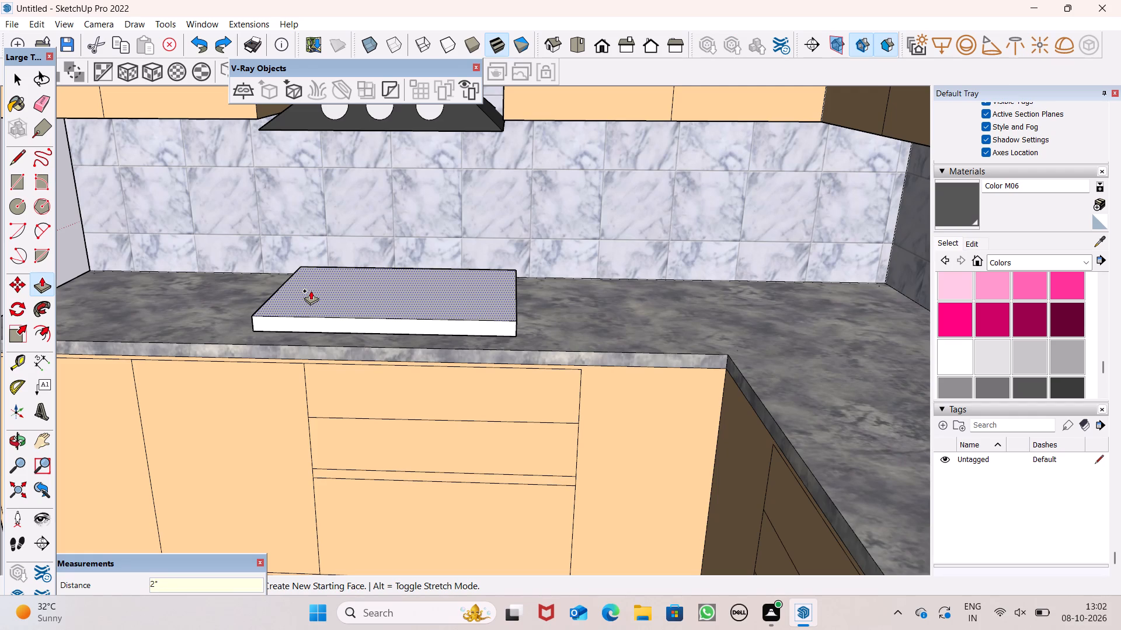
pyautogui.moveTo(311, 290); pyautogui.dragTo(315, 290)
pyautogui.press('Return')
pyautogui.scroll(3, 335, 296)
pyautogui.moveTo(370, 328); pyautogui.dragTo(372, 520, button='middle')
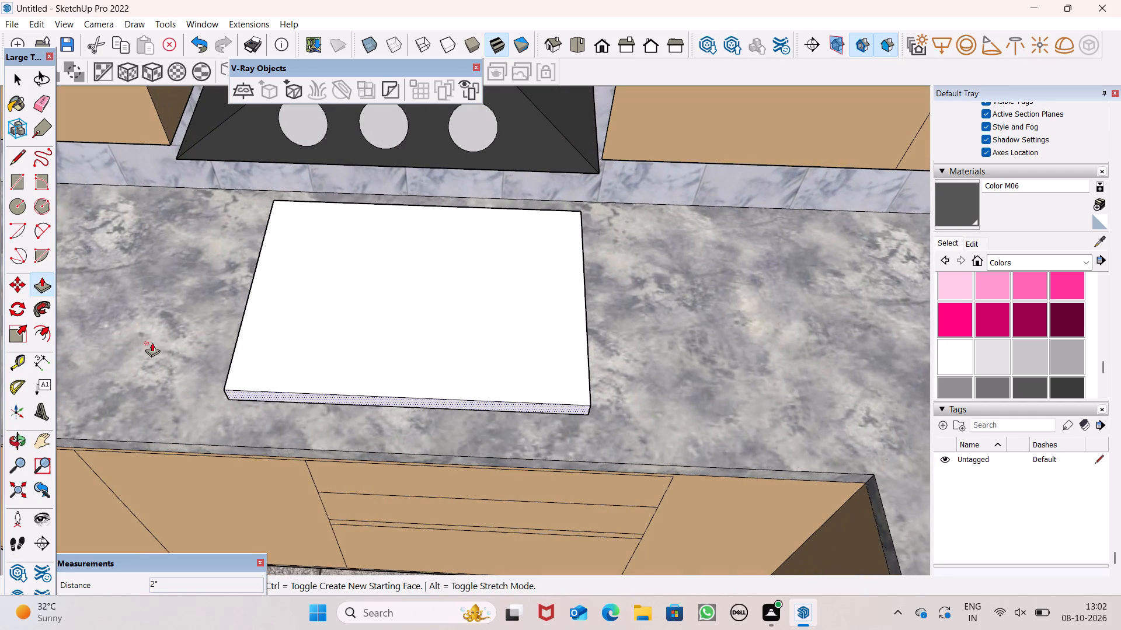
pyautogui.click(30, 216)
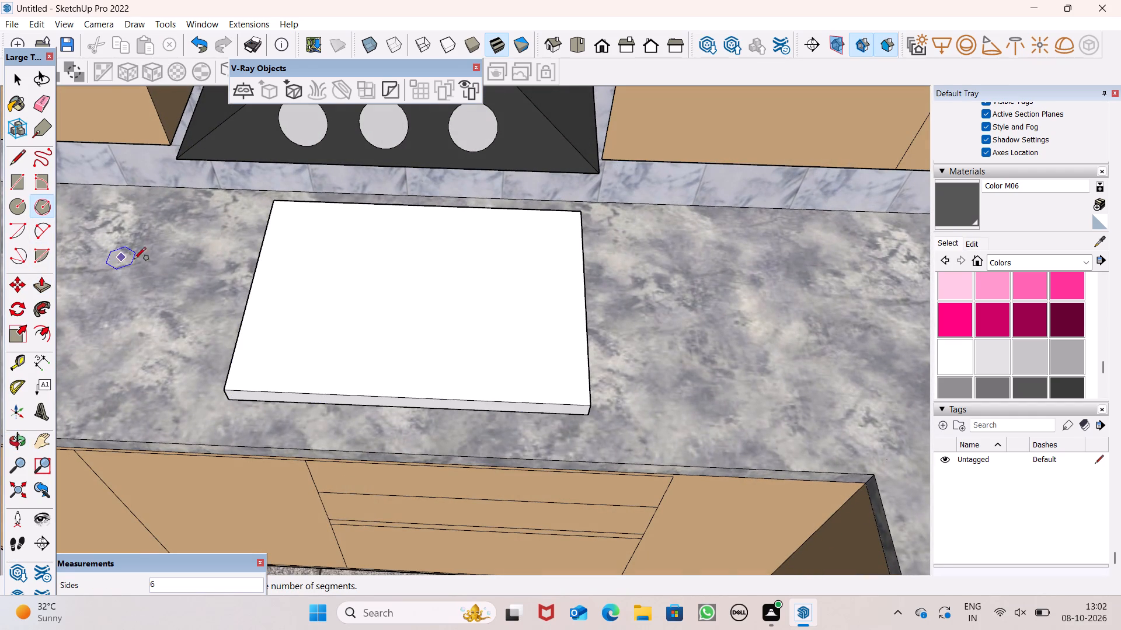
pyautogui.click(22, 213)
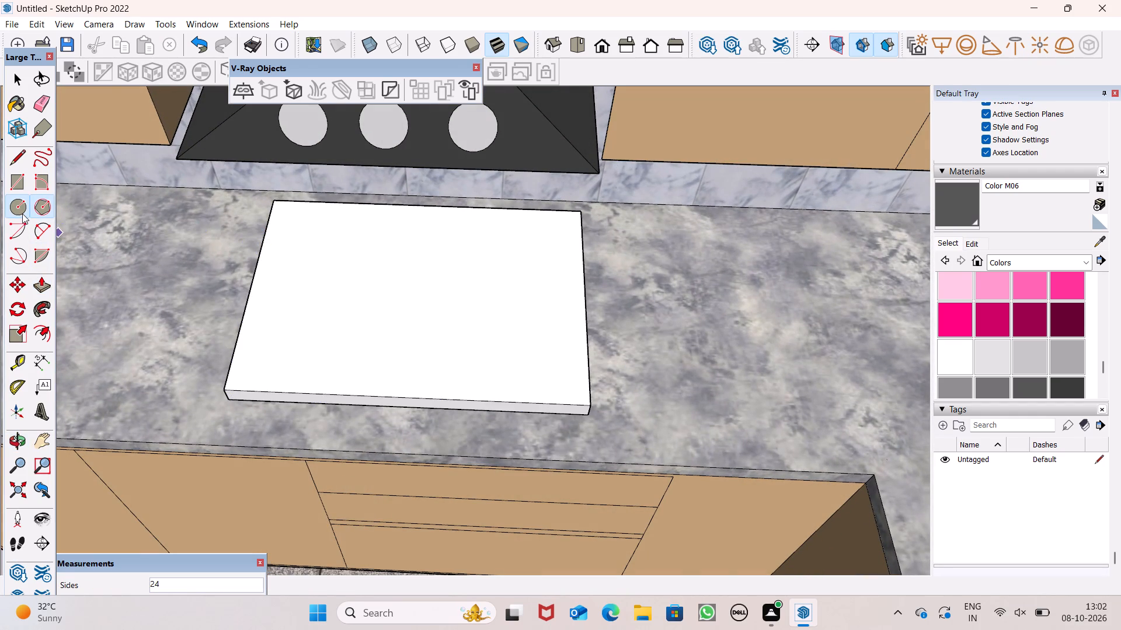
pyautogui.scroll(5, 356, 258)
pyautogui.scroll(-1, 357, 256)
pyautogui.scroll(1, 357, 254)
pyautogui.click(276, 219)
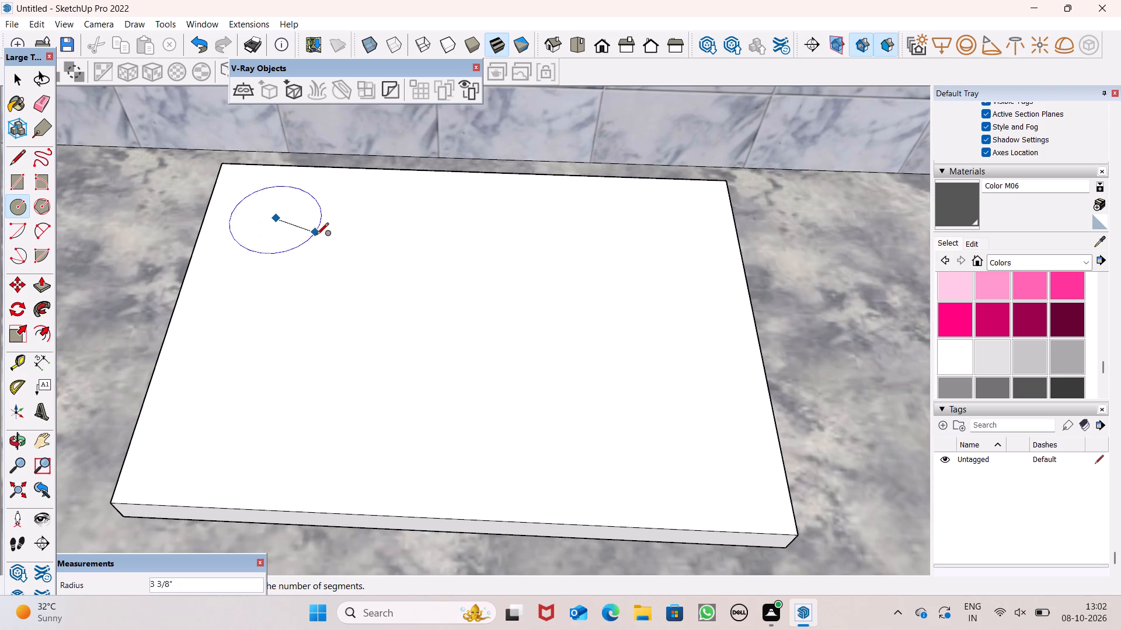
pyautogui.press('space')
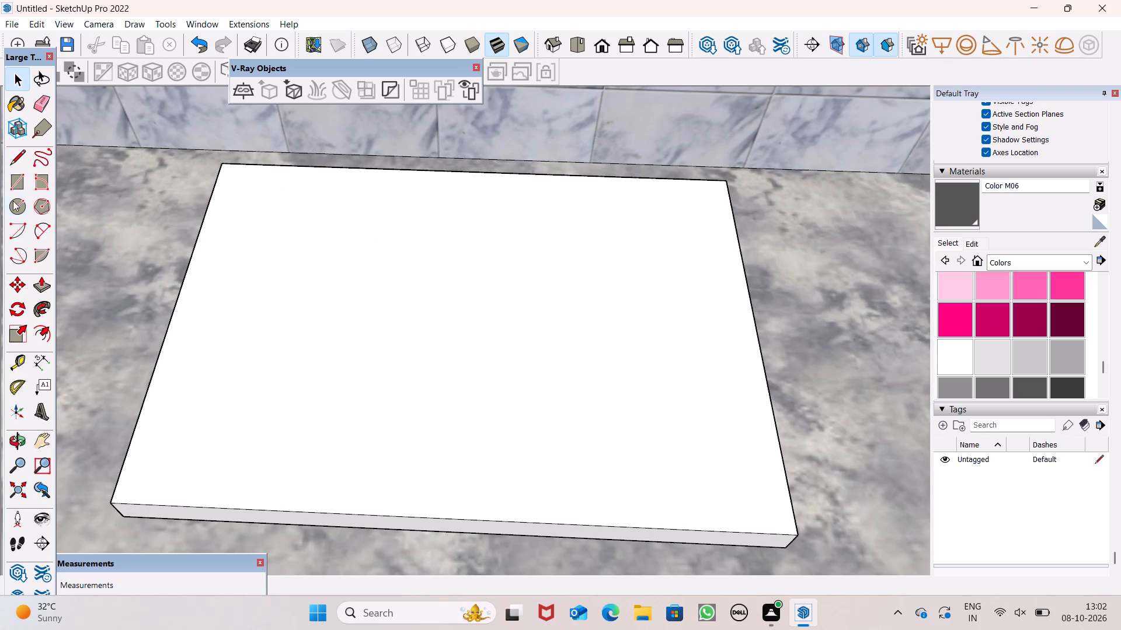
# Draw a burner circle with a radius of about 5" near the front-left corner of the slab's top face.
pyautogui.click(13, 205)
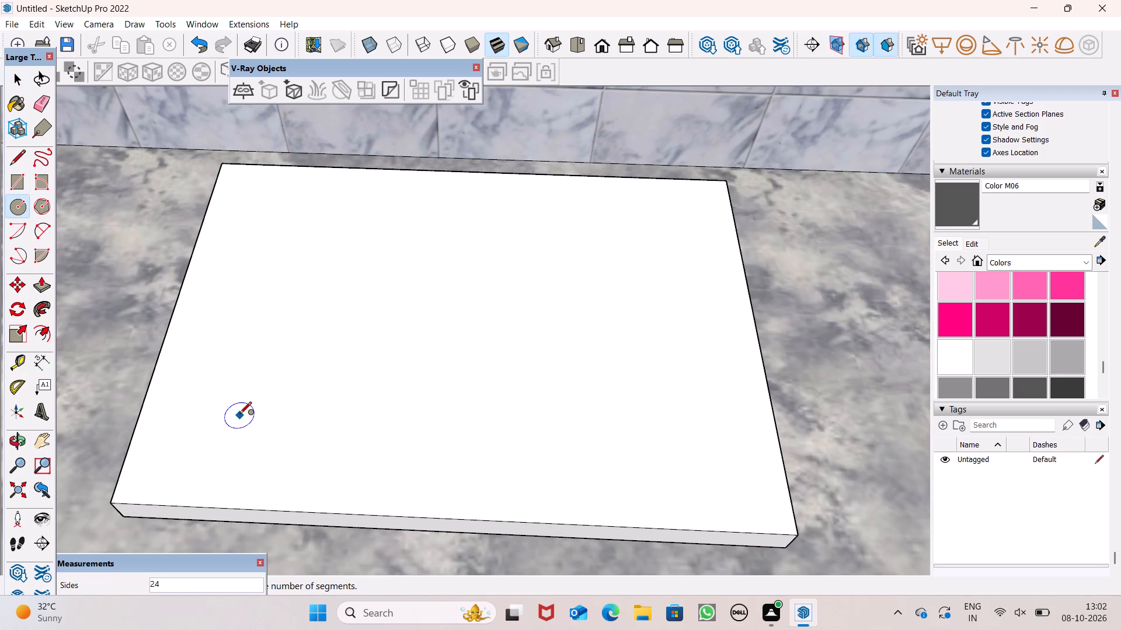
pyautogui.click(224, 413)
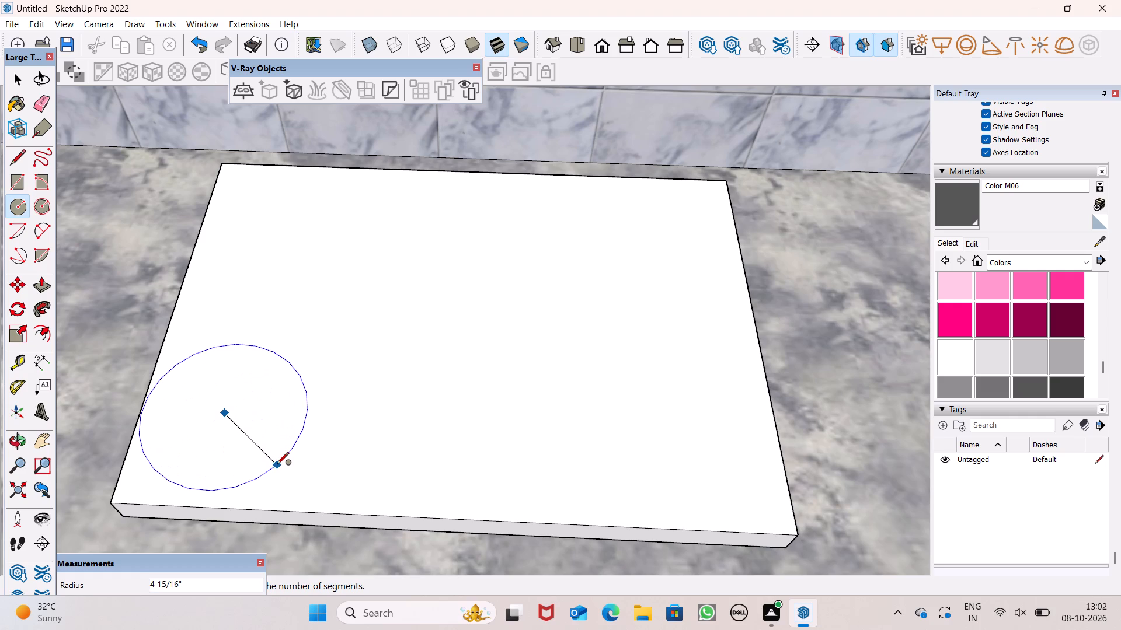
pyautogui.click(277, 466)
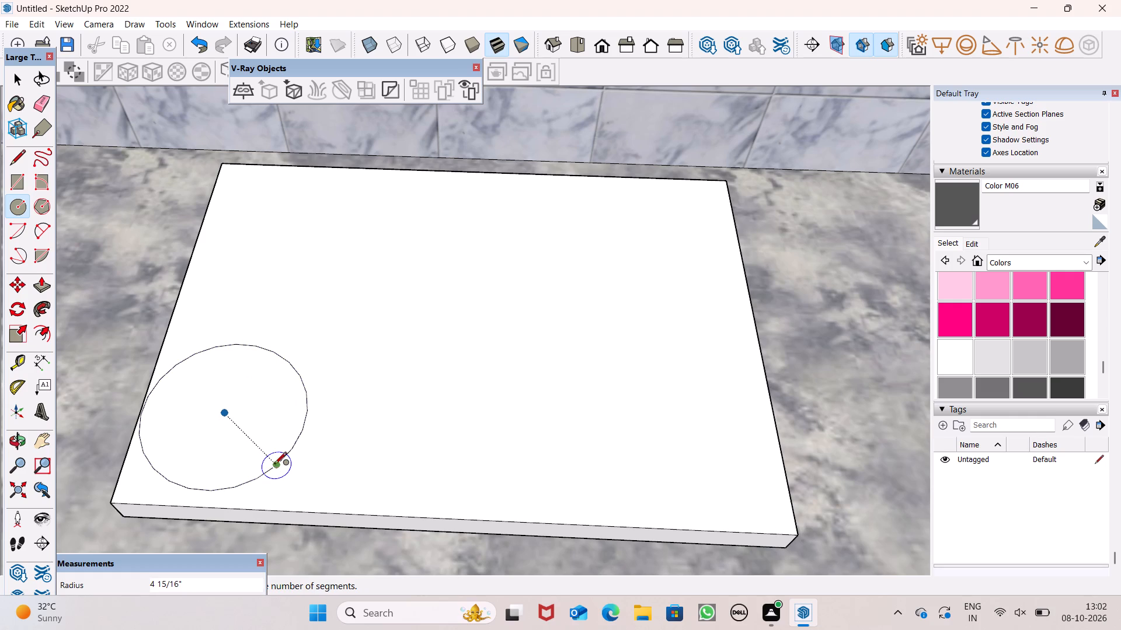
pyautogui.press('space')
# Move the burner circle about 2 3/8" along the slab's length, away from its left edge.
pyautogui.doubleClick(261, 449)
pyautogui.click(257, 447)
pyautogui.press('m')
pyautogui.press('Return')
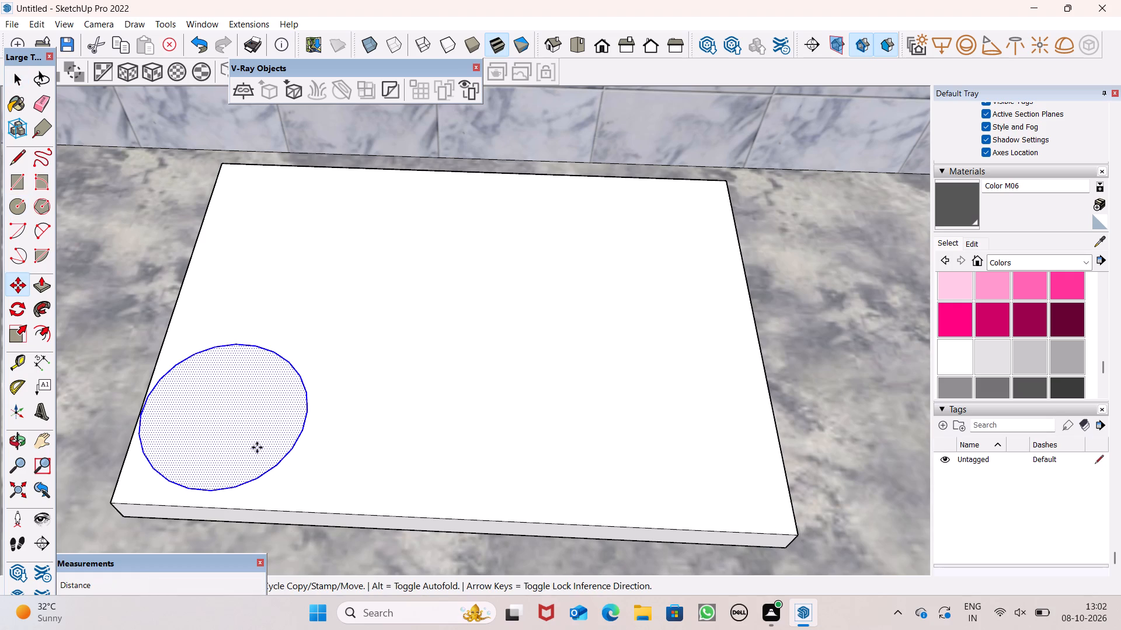
pyautogui.moveTo(239, 444); pyautogui.dragTo(280, 448)
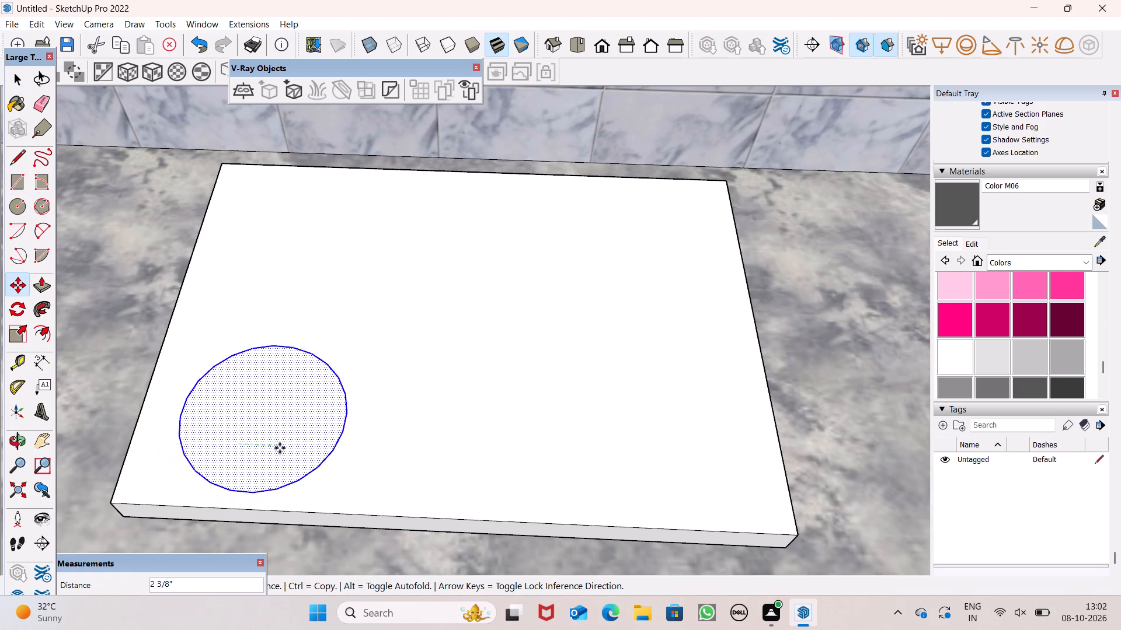
pyautogui.moveTo(280, 448); pyautogui.dragTo(280, 446)
pyautogui.press('space')
pyautogui.press('space')
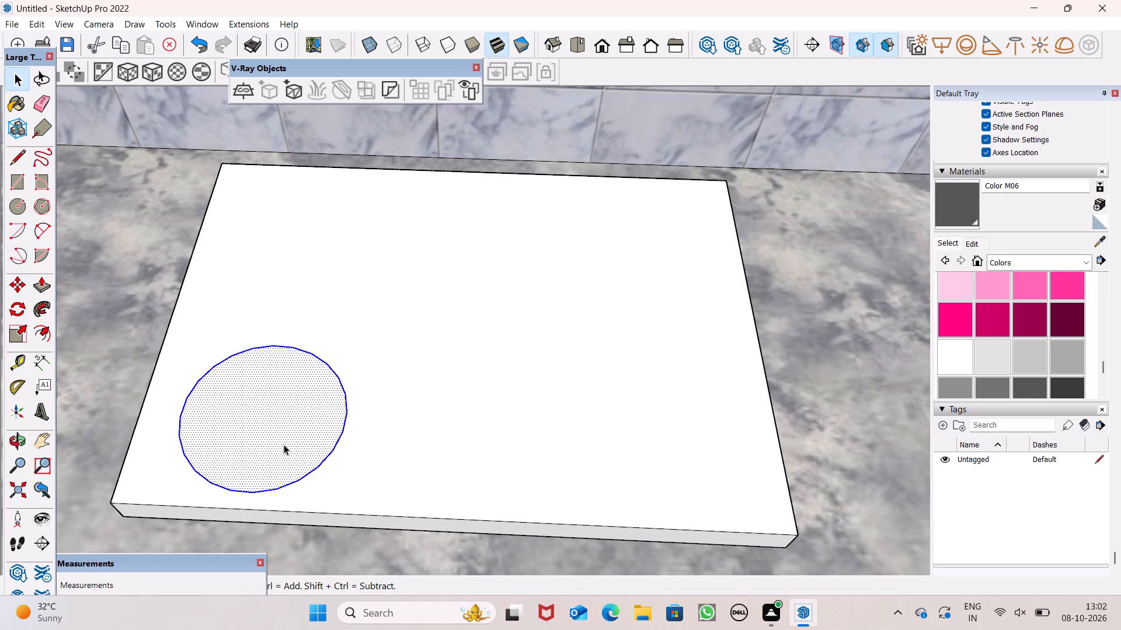
pyautogui.press('space')
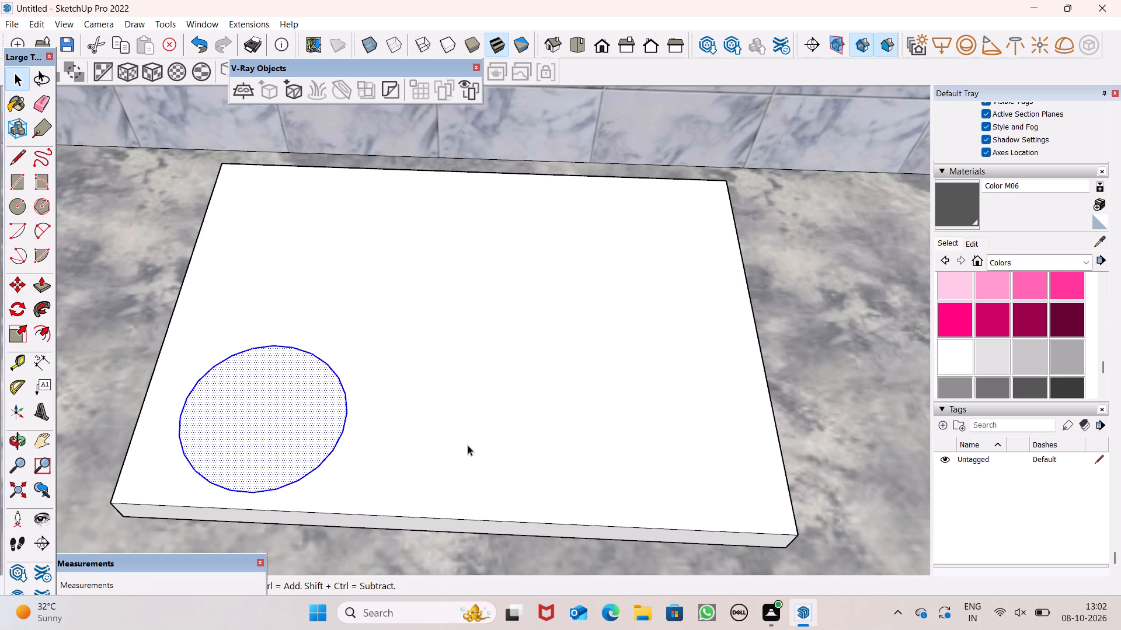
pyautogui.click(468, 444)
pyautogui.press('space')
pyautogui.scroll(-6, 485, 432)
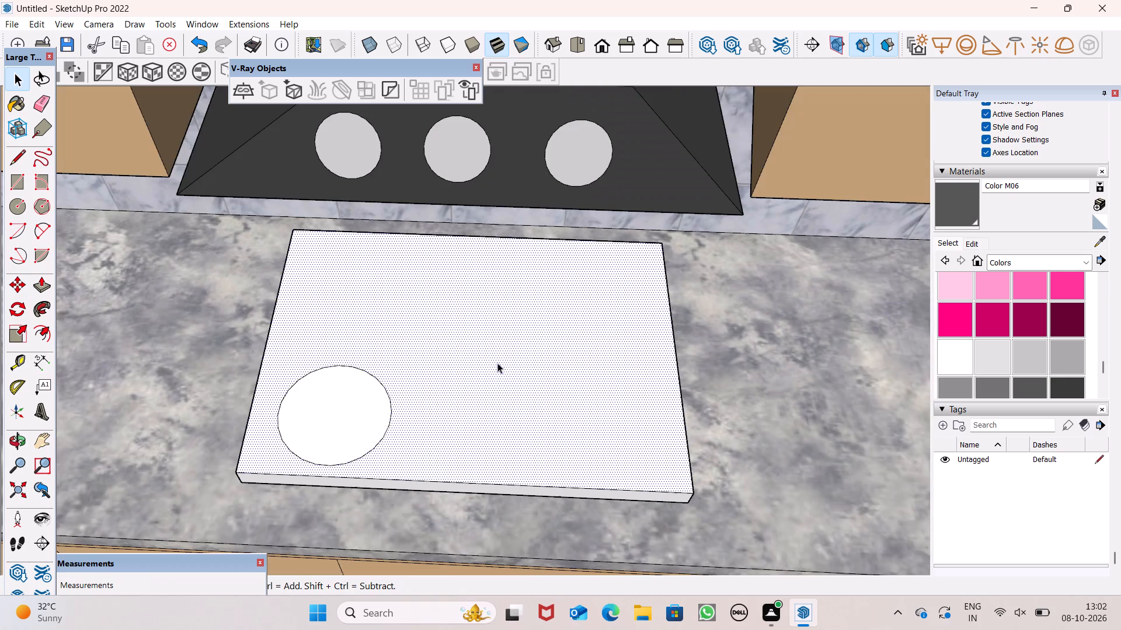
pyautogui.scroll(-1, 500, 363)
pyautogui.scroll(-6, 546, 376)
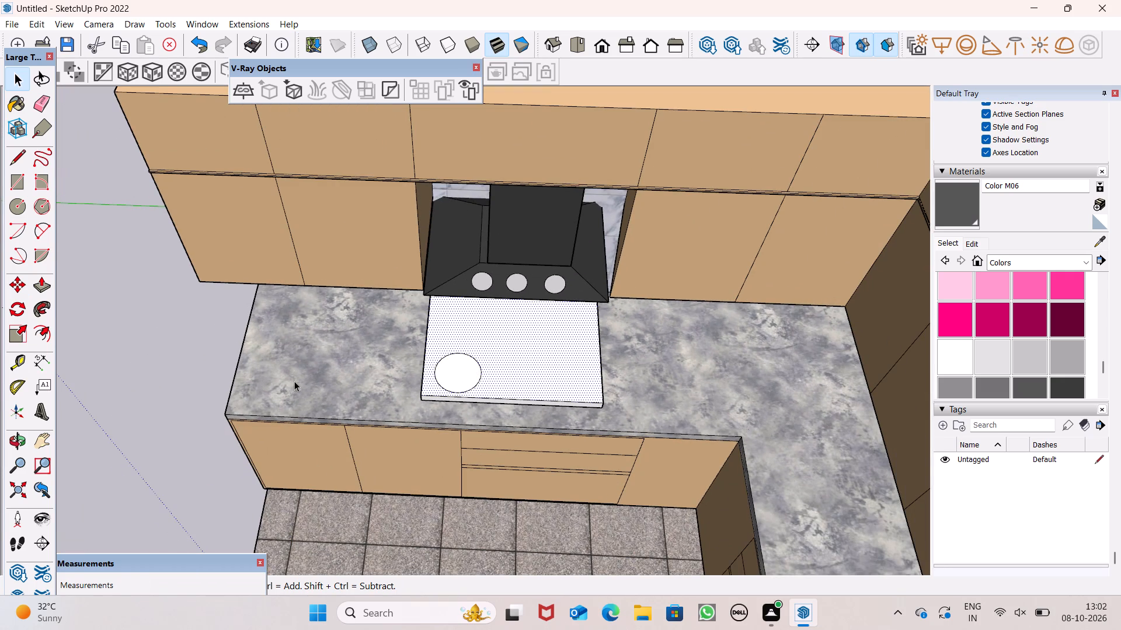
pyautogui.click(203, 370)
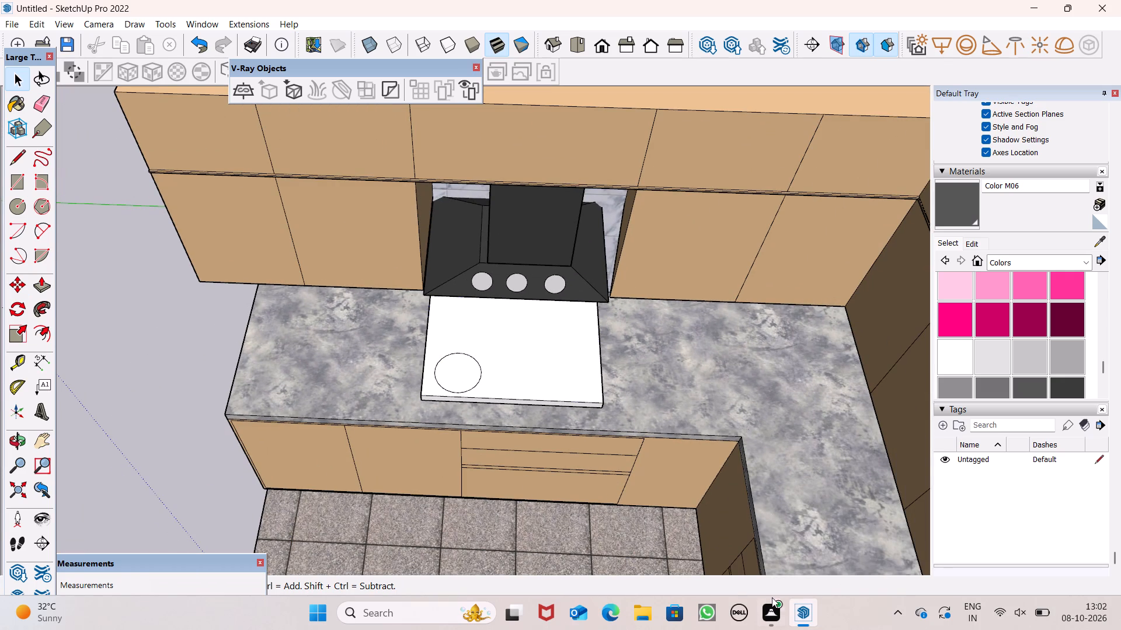
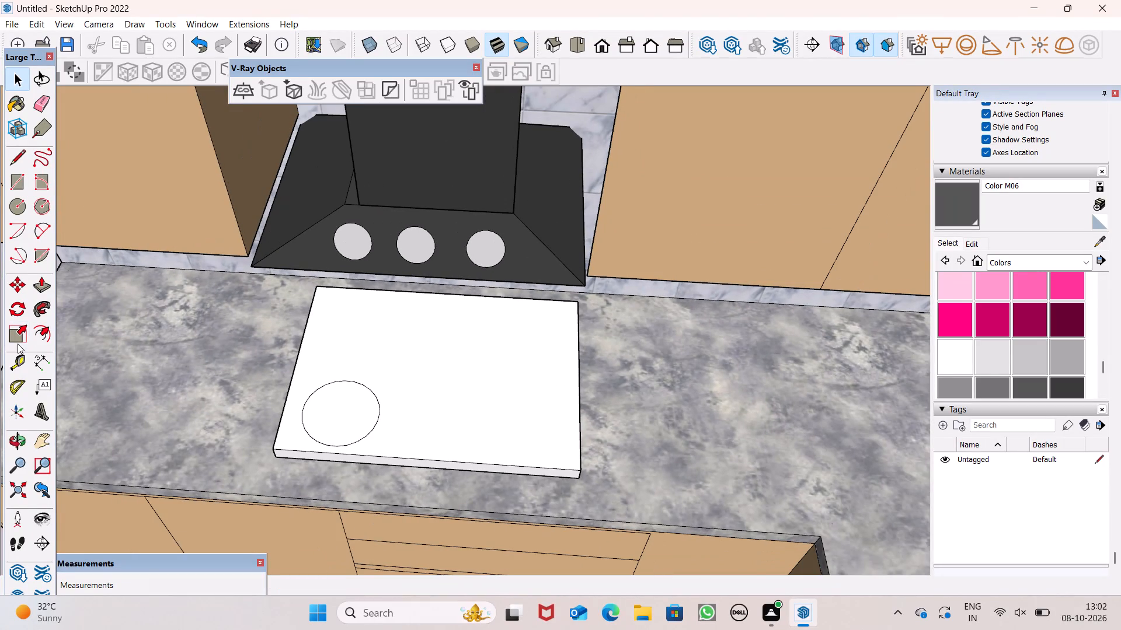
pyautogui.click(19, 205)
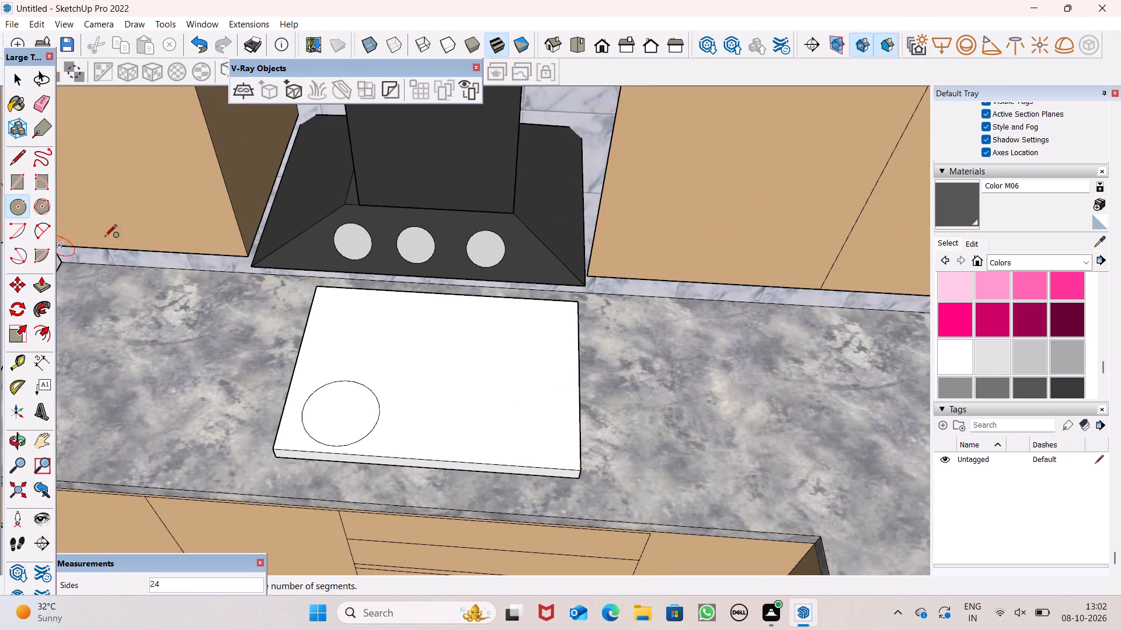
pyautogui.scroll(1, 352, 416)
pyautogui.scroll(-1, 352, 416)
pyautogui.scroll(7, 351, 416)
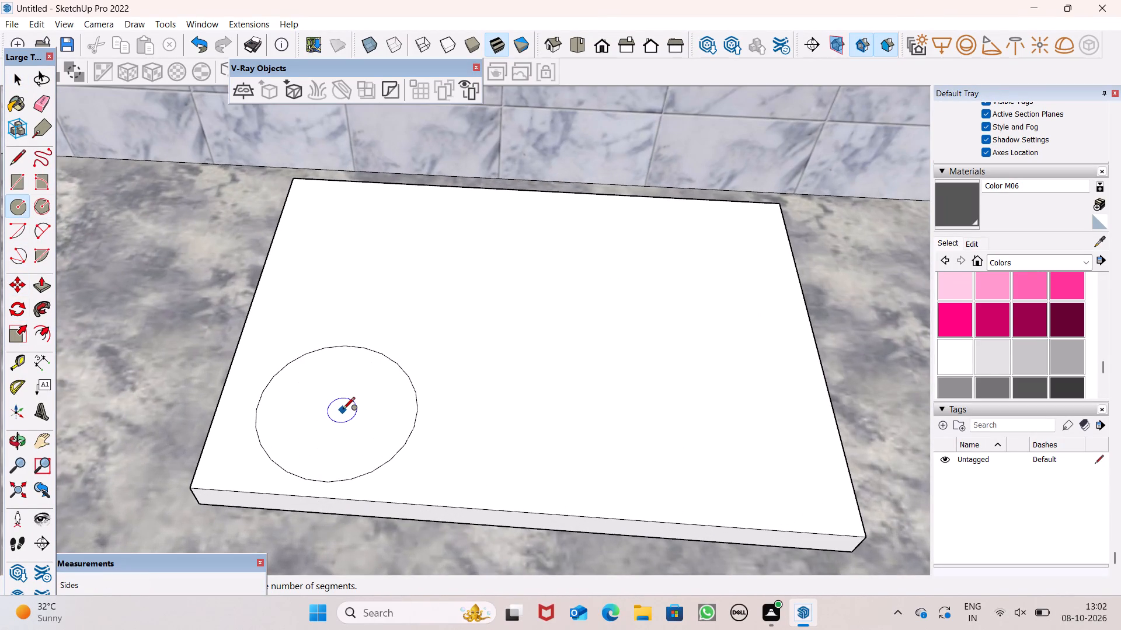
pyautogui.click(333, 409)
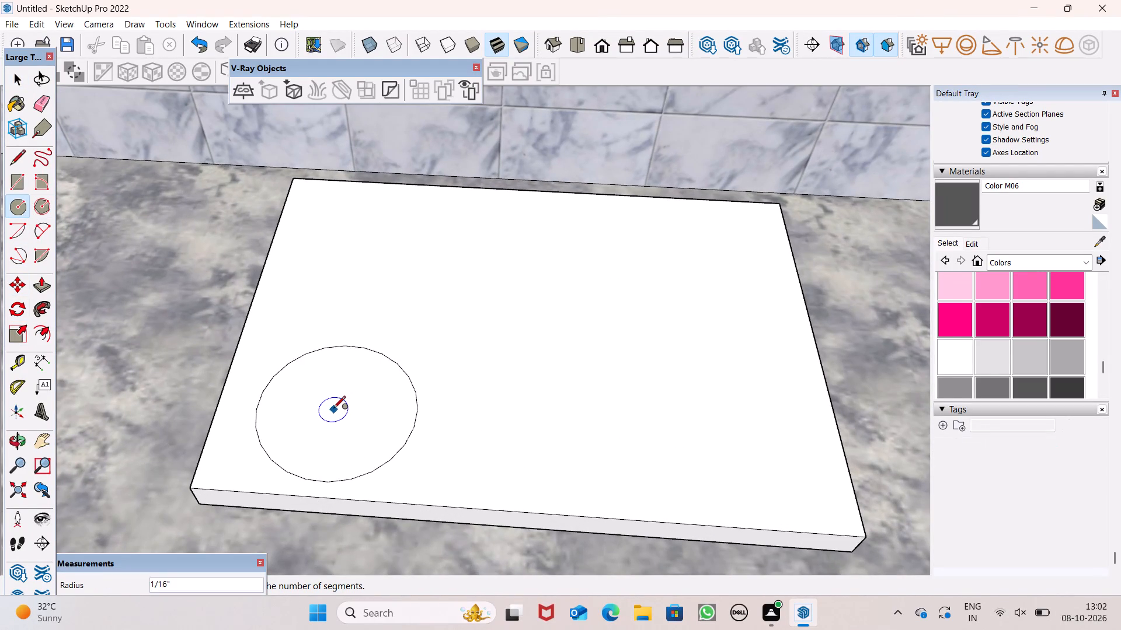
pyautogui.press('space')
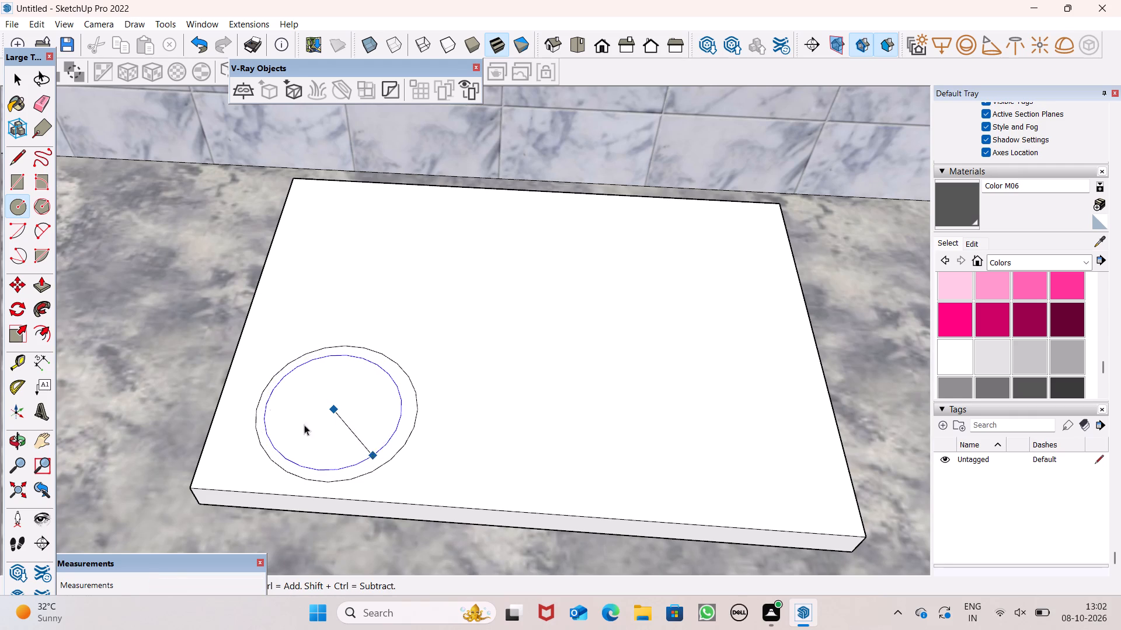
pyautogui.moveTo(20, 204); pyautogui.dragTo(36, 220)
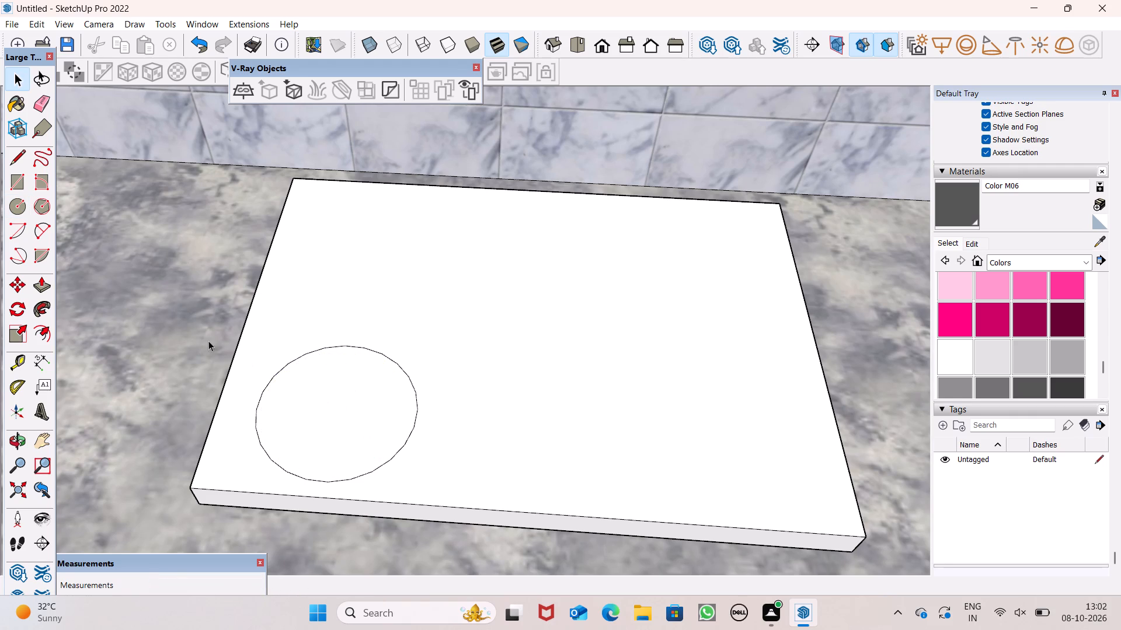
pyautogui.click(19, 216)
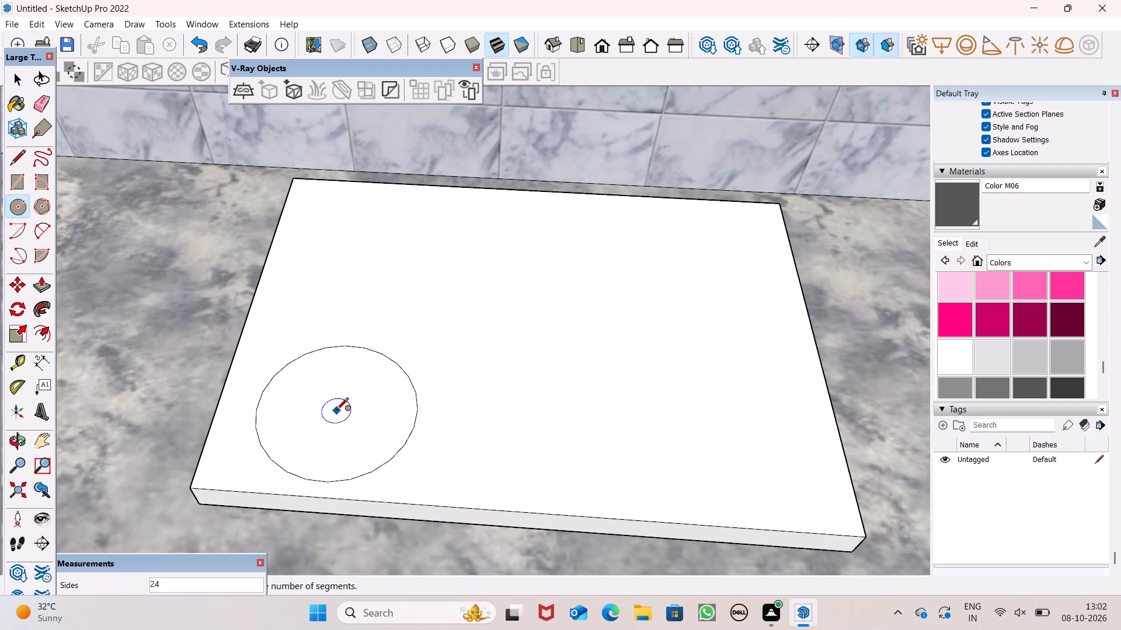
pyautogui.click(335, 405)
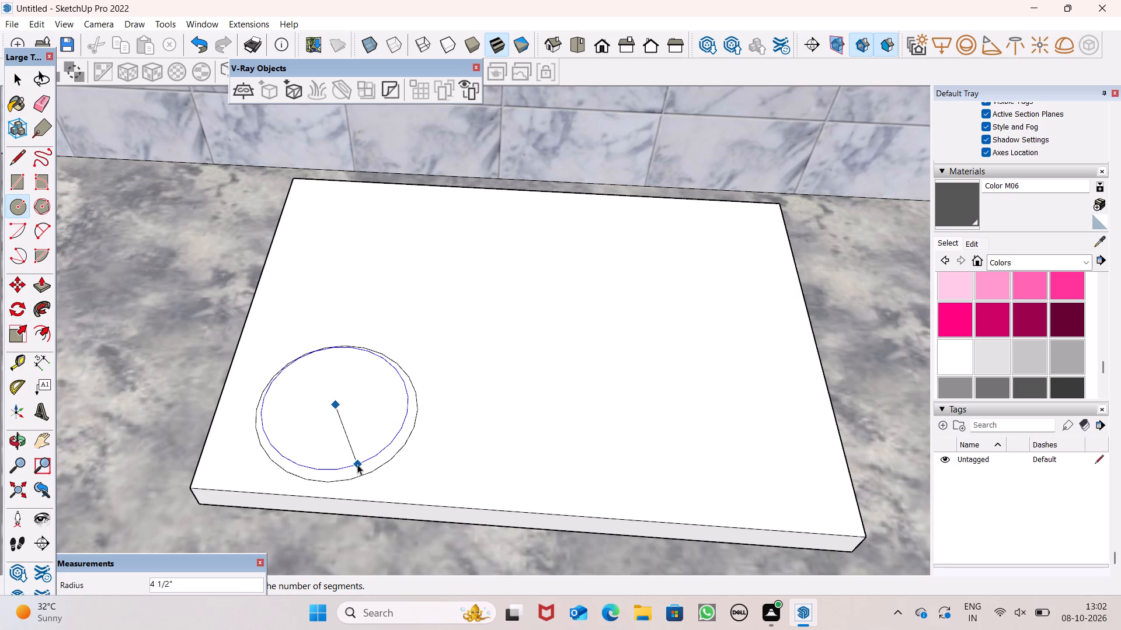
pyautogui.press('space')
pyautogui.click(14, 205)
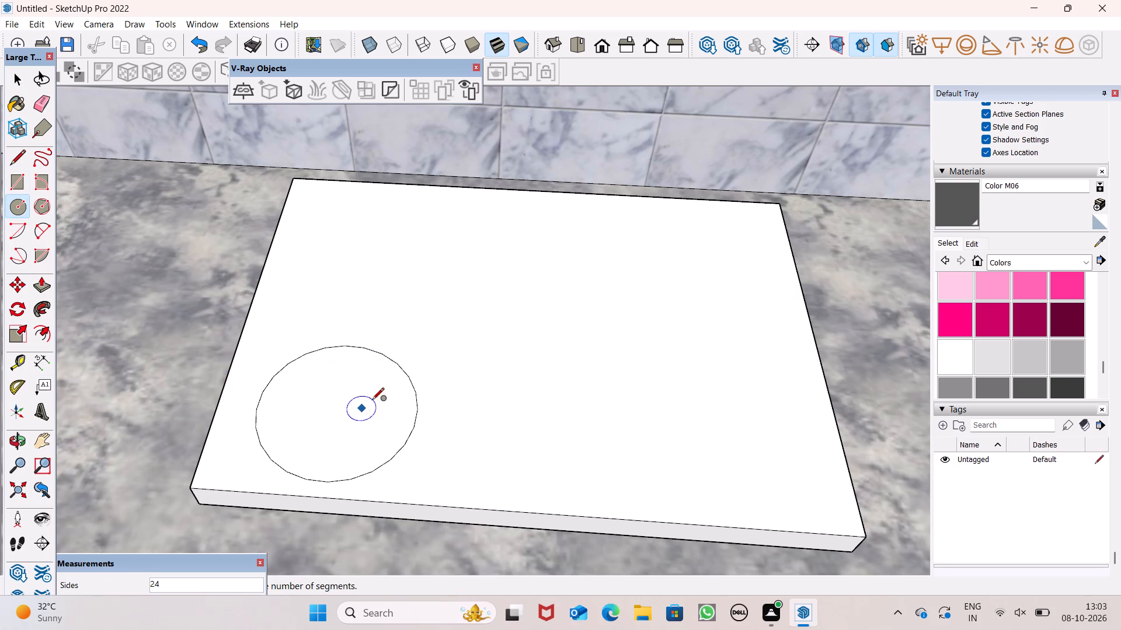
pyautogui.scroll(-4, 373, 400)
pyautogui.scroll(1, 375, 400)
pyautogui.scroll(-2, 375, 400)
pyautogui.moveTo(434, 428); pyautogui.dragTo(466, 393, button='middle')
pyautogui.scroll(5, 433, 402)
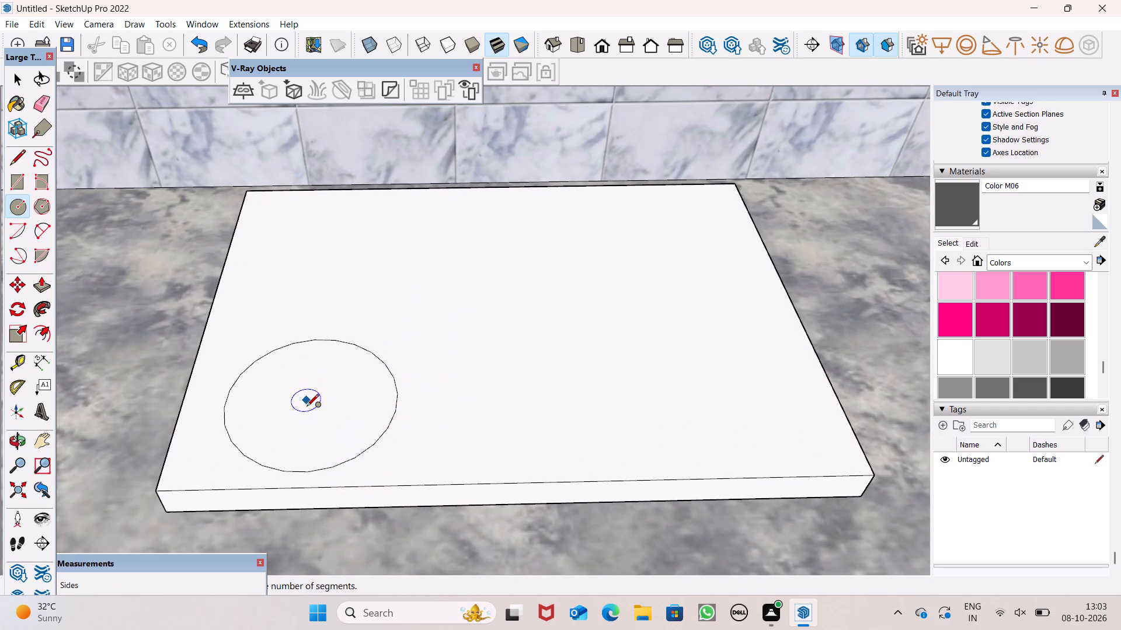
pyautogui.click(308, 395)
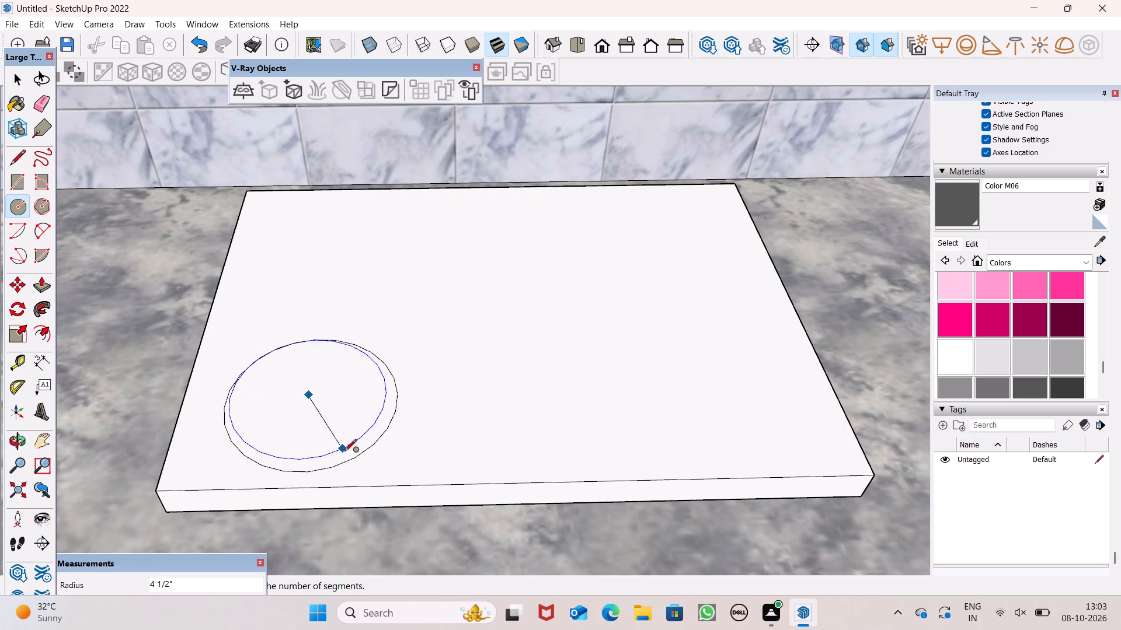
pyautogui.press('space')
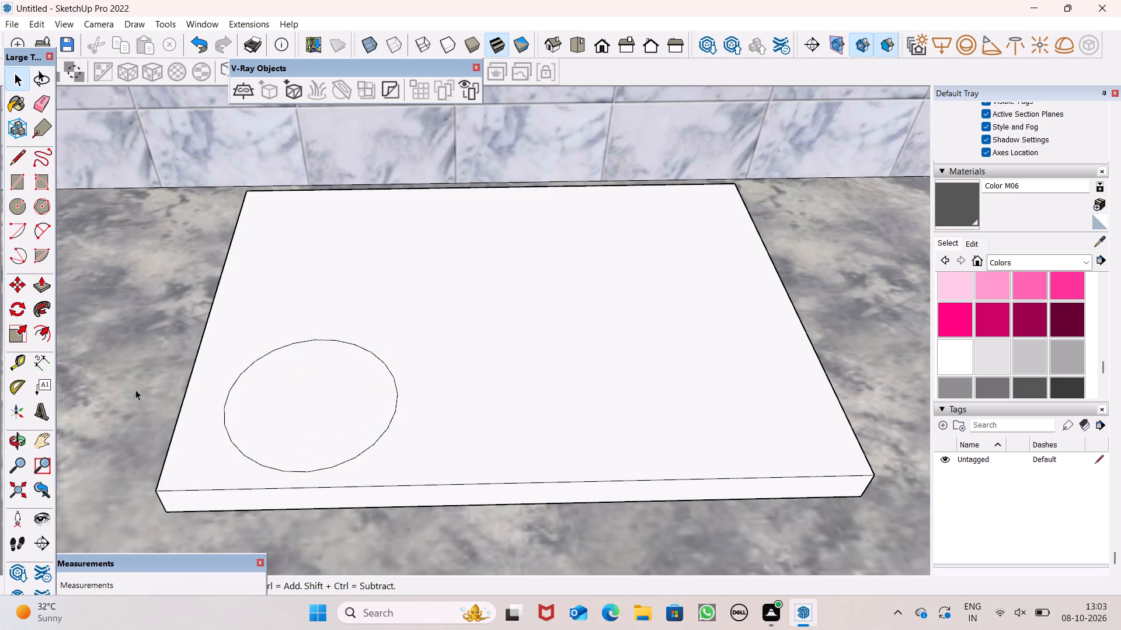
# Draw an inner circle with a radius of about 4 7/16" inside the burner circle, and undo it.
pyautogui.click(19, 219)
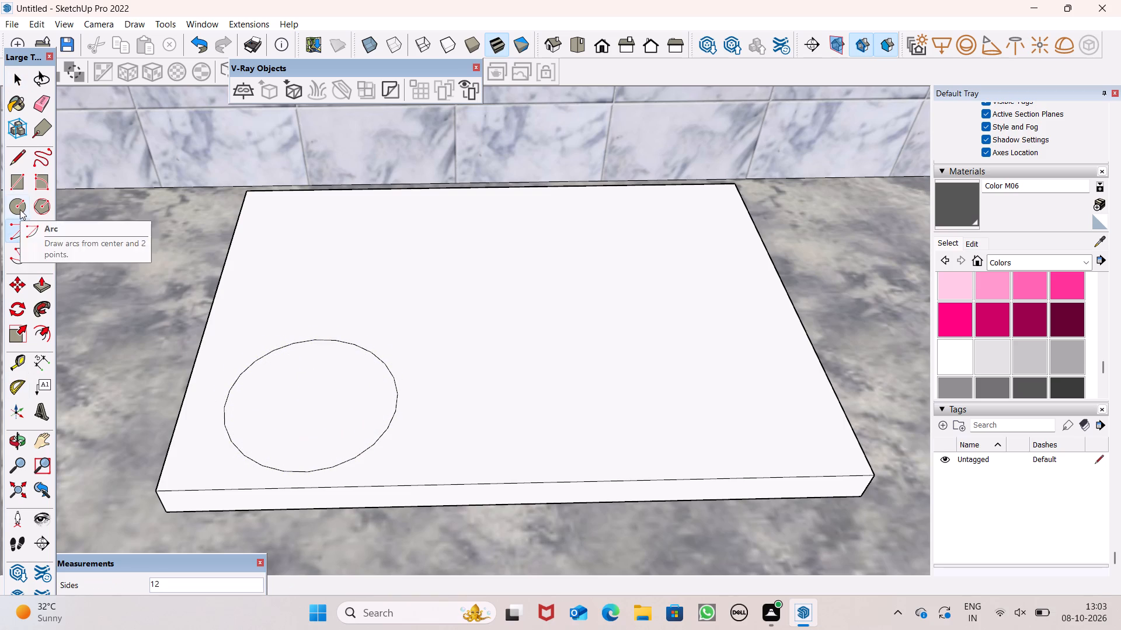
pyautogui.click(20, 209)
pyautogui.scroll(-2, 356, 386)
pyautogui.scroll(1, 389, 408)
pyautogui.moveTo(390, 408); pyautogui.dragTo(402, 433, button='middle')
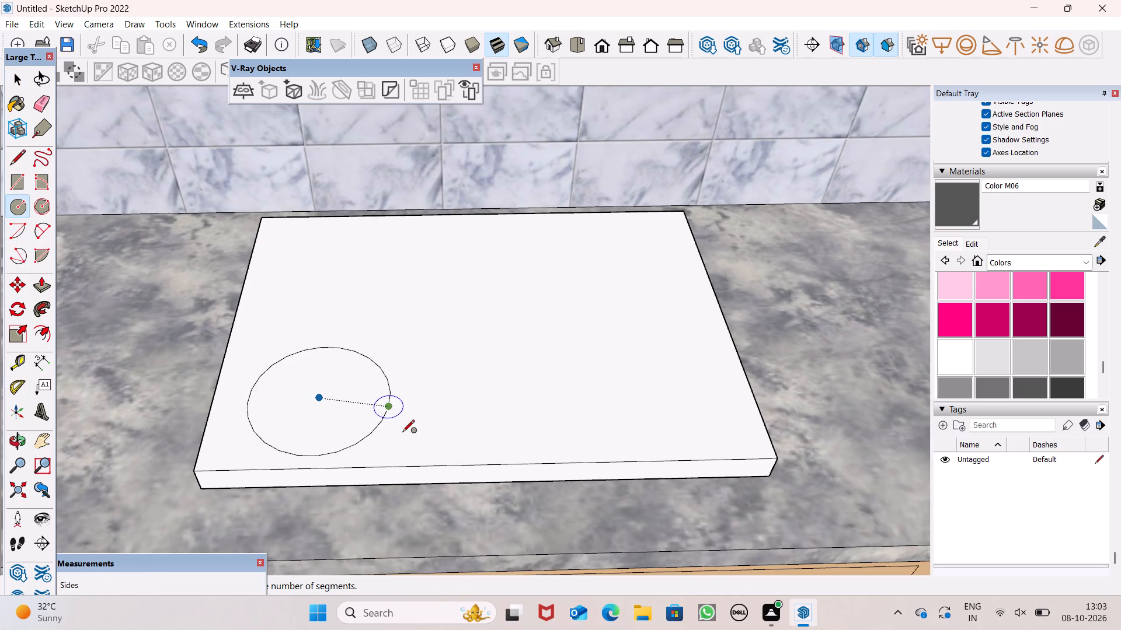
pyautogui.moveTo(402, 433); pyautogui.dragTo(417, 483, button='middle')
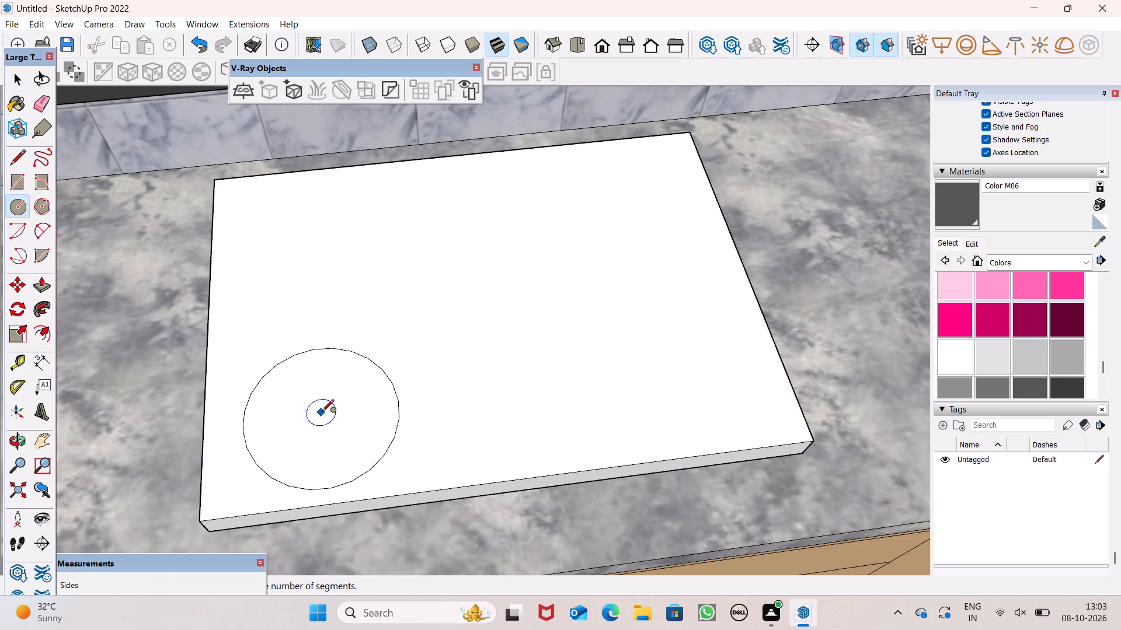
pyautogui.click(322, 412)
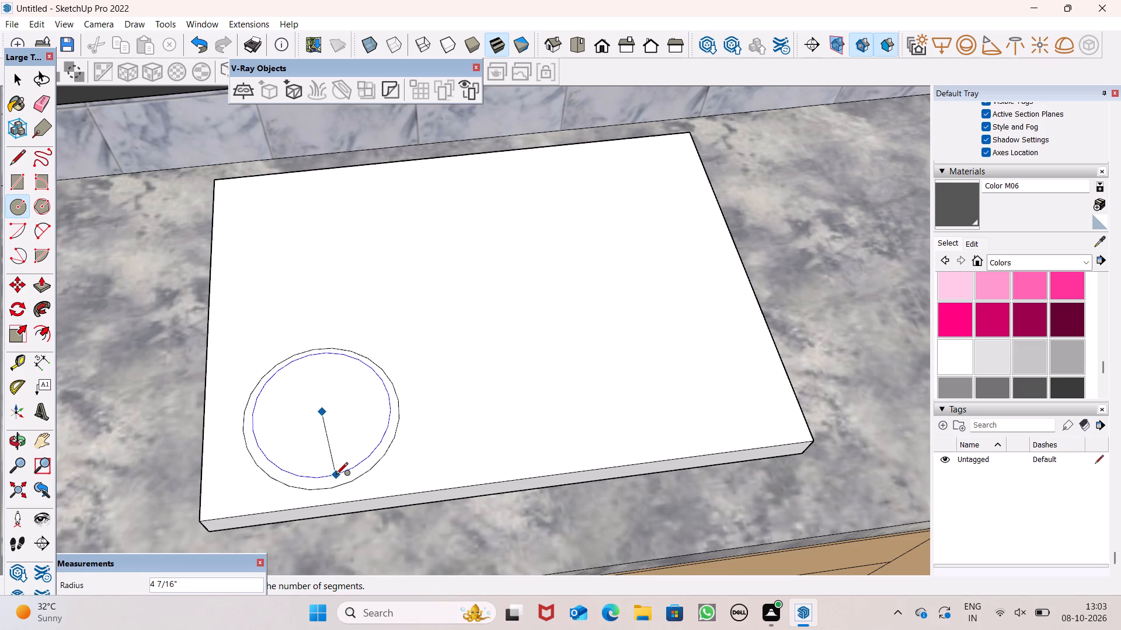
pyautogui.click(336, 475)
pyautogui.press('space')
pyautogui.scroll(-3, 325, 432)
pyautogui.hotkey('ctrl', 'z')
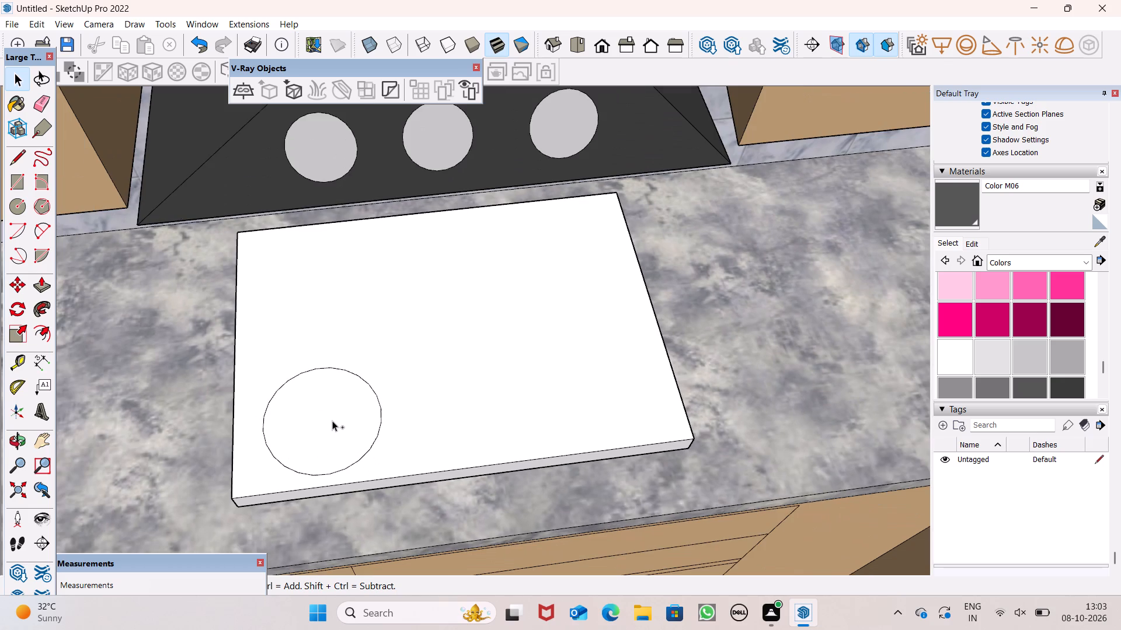
# Undo the burner circle's move and the burner circle itself, leaving the hob slab's top face plain.
pyautogui.hotkey('ctrl', 'z')
pyautogui.hotkey('ctrl', 'z')
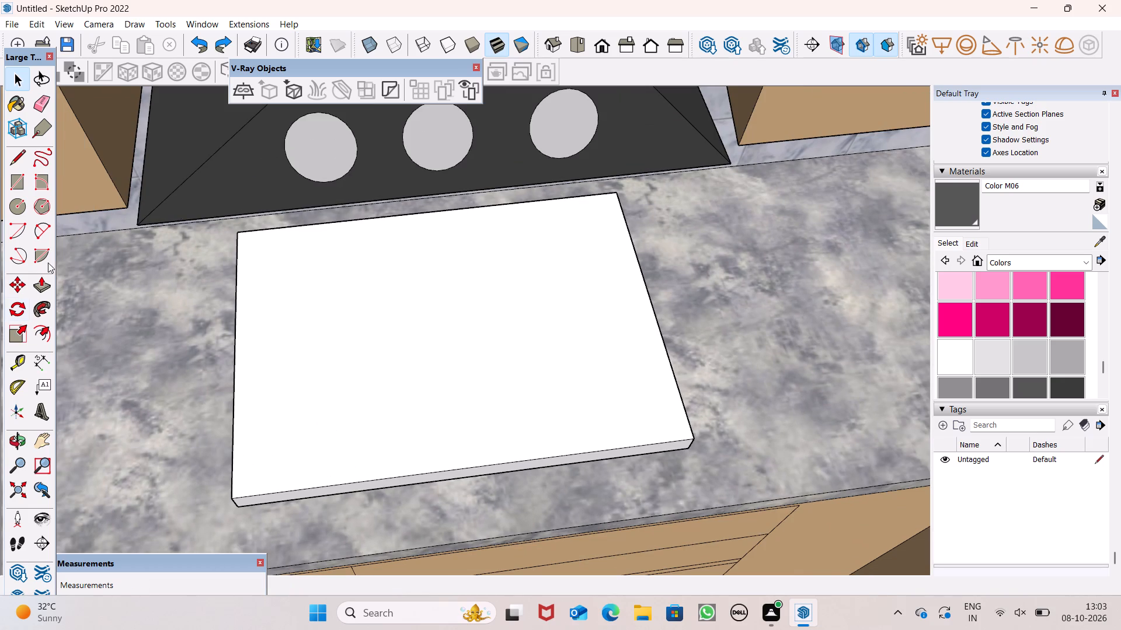
# Draw a burner ring of two concentric circles, radii about 4 1/4" and 3 11/16", near the front-left corner of the slab's top face.
pyautogui.click(24, 215)
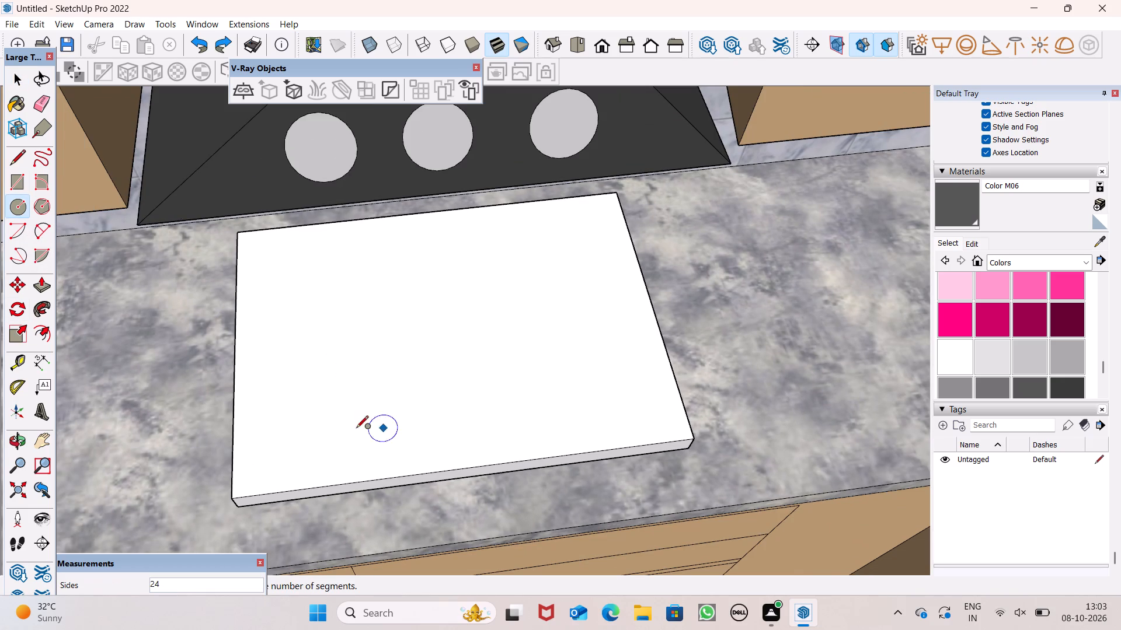
pyautogui.click(298, 423)
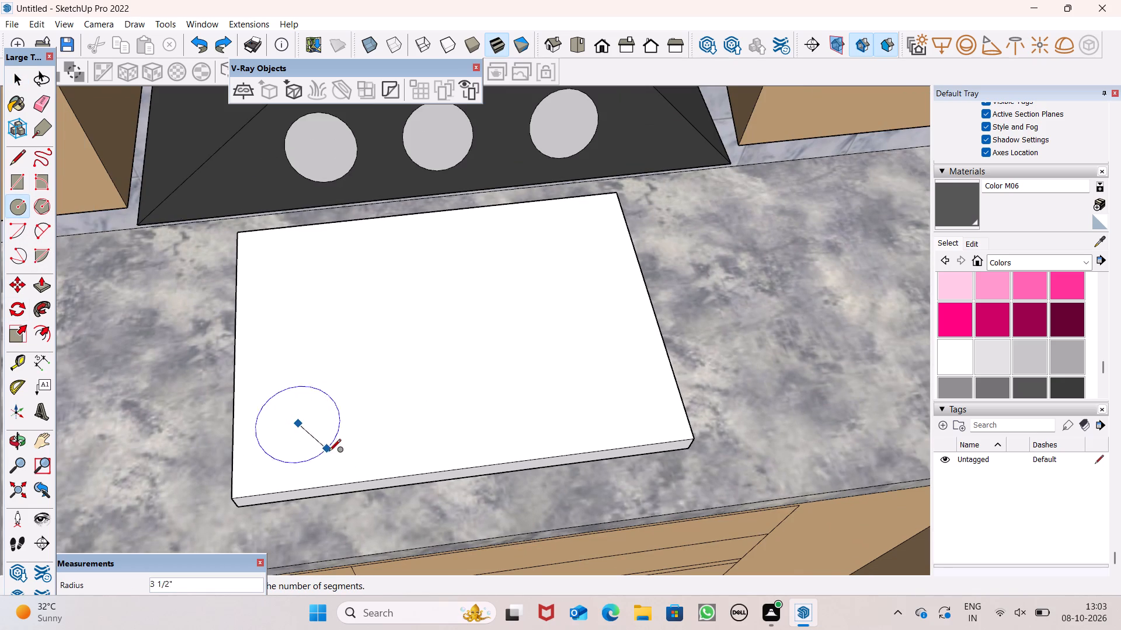
pyautogui.click(332, 456)
pyautogui.click(302, 429)
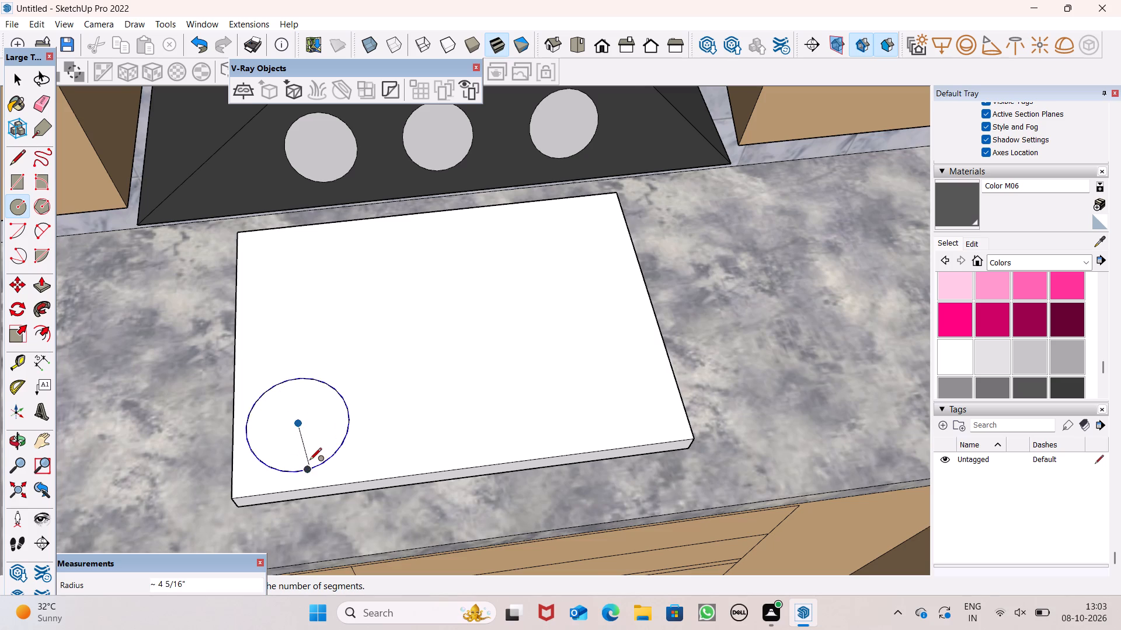
pyautogui.scroll(4, 309, 461)
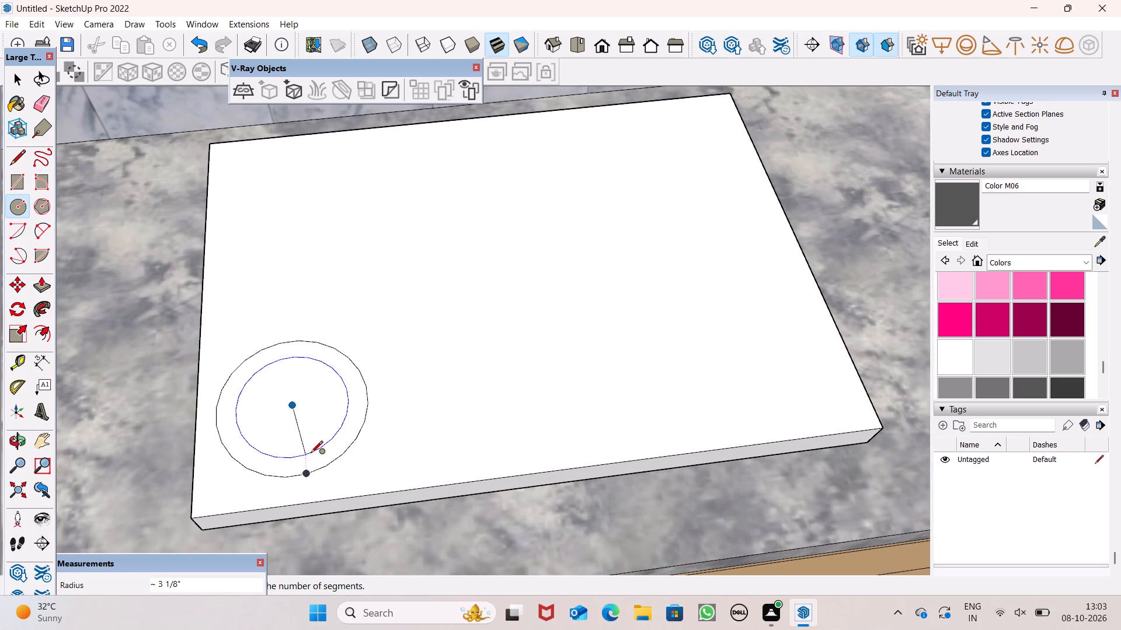
pyautogui.scroll(6, 307, 456)
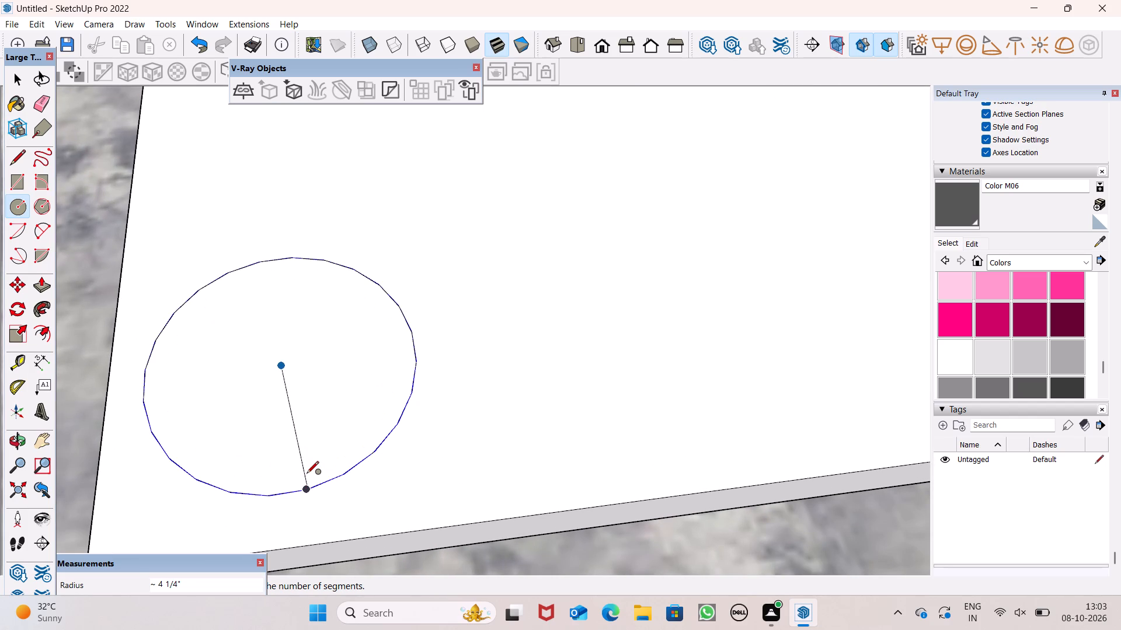
pyautogui.click(307, 472)
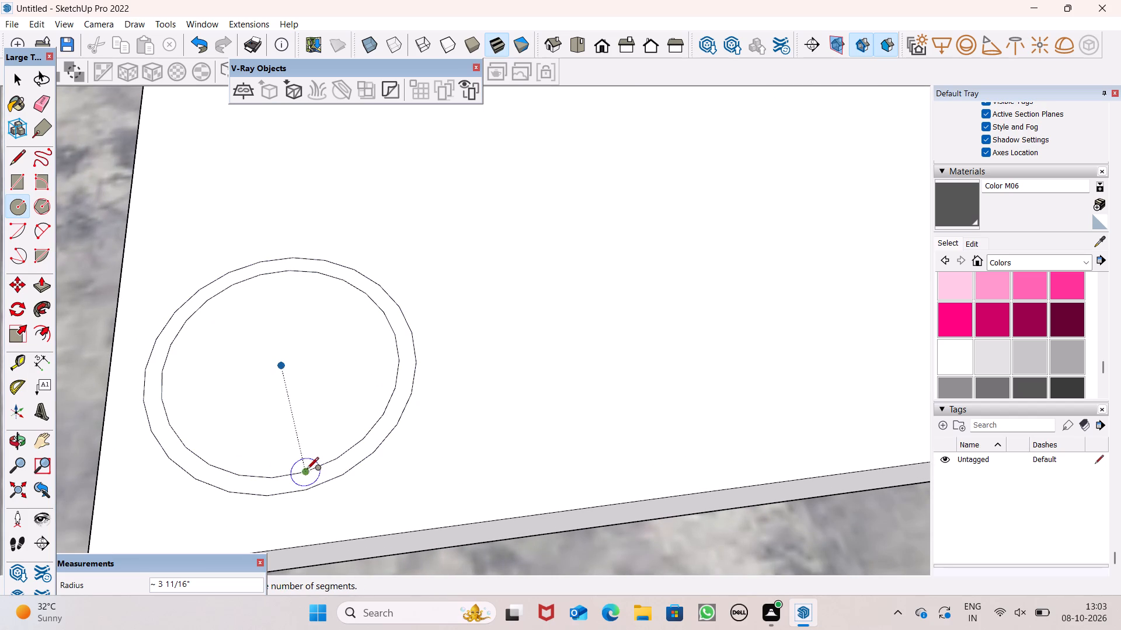
pyautogui.press('space')
# Copy the burner ring about 1' 3 5/16" toward the back edge of the slab, near its back-left corner.
pyautogui.scroll(-9, 296, 419)
pyautogui.scroll(2, 349, 418)
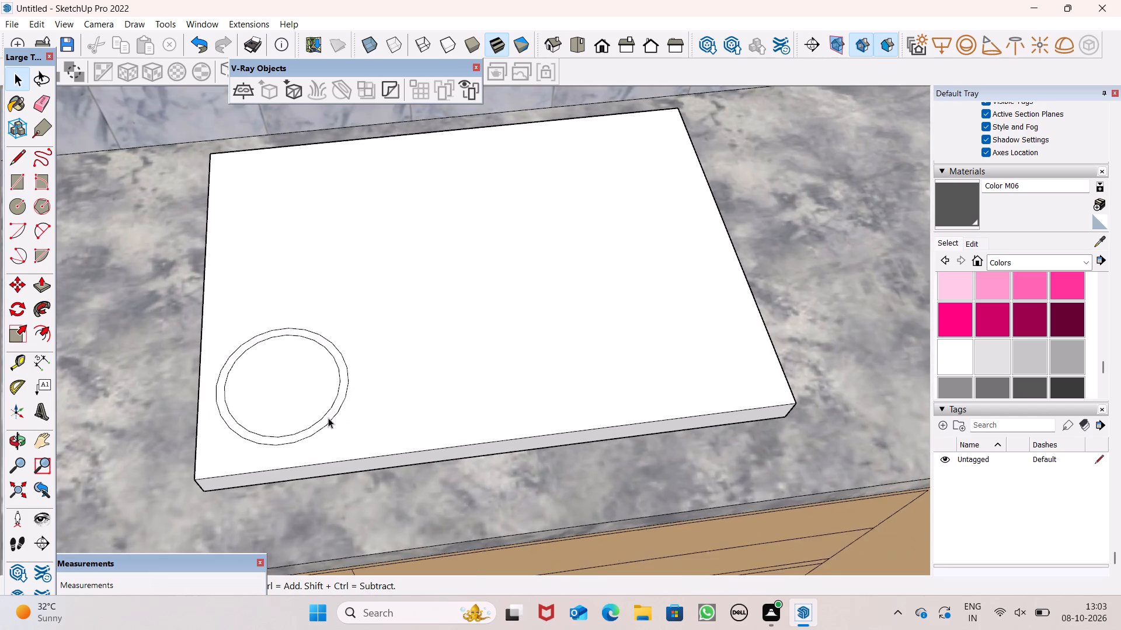
pyautogui.scroll(1, 328, 418)
pyautogui.doubleClick(335, 409)
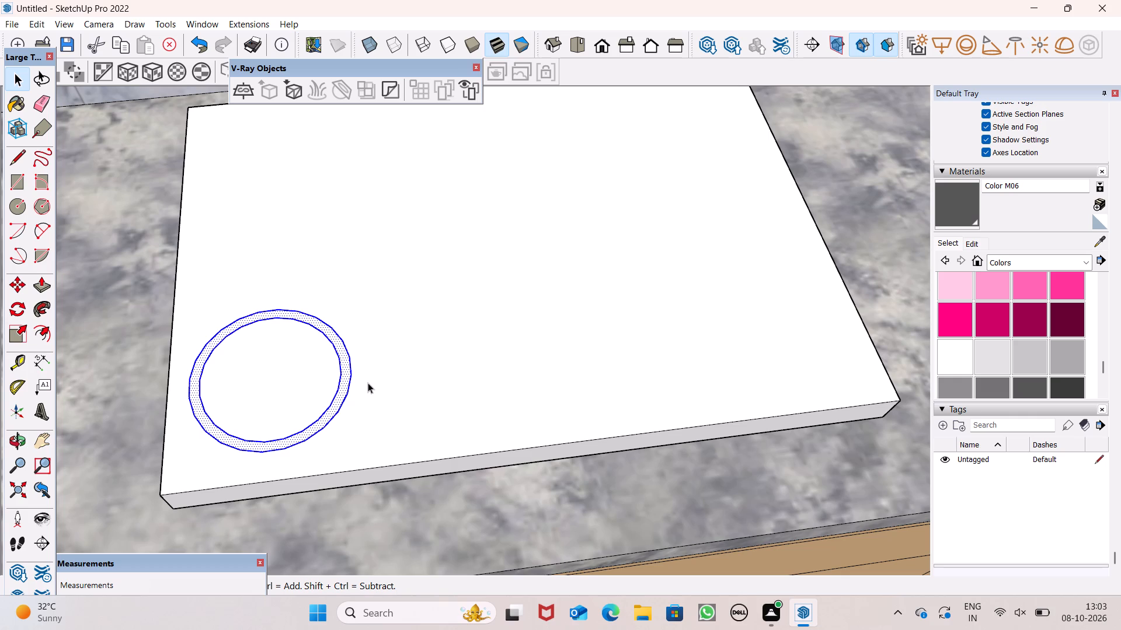
pyautogui.rightClick(368, 382)
pyautogui.tripleClick(282, 408)
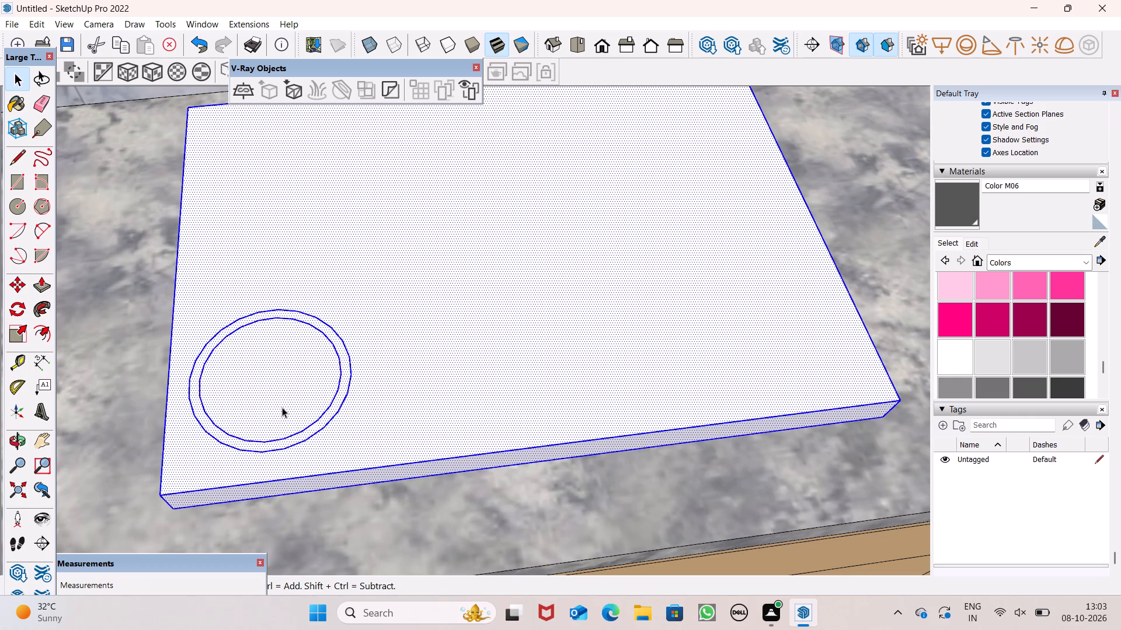
pyautogui.click(117, 379)
pyautogui.scroll(3, 274, 424)
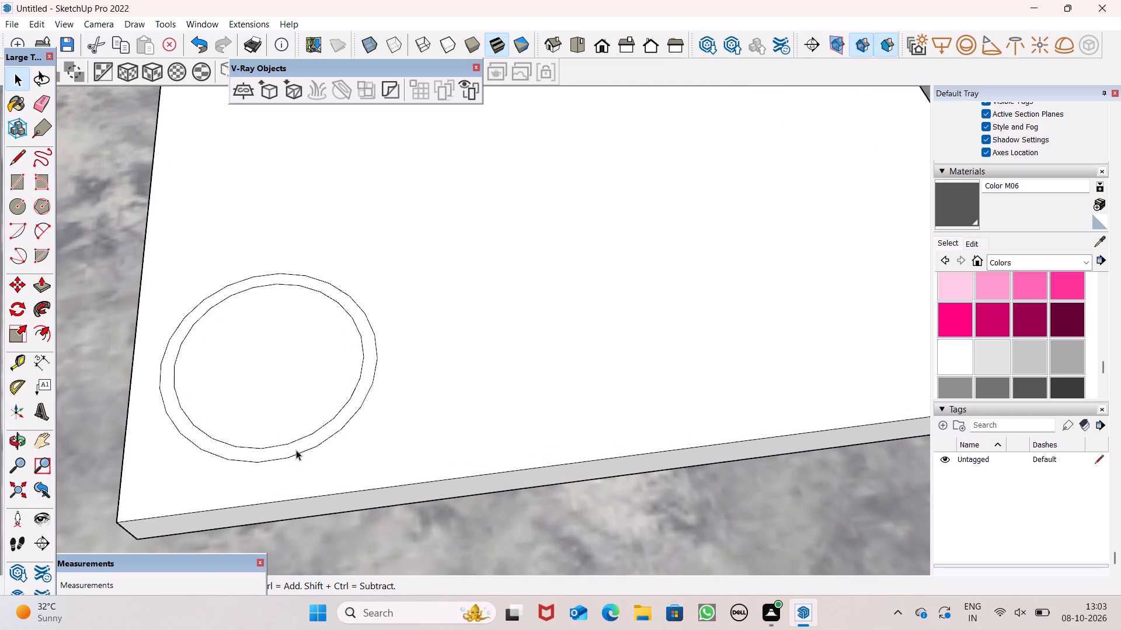
pyautogui.doubleClick(296, 449)
pyautogui.press('m')
pyautogui.press('Return')
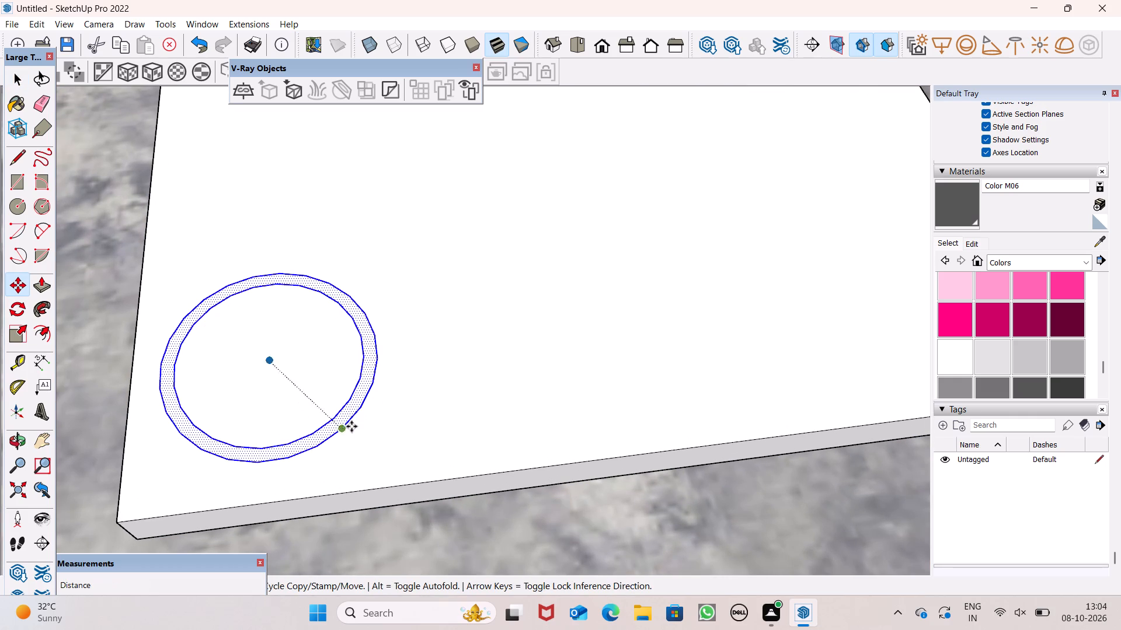
pyautogui.scroll(-9, 405, 337)
pyautogui.moveTo(354, 350); pyautogui.dragTo(356, 340)
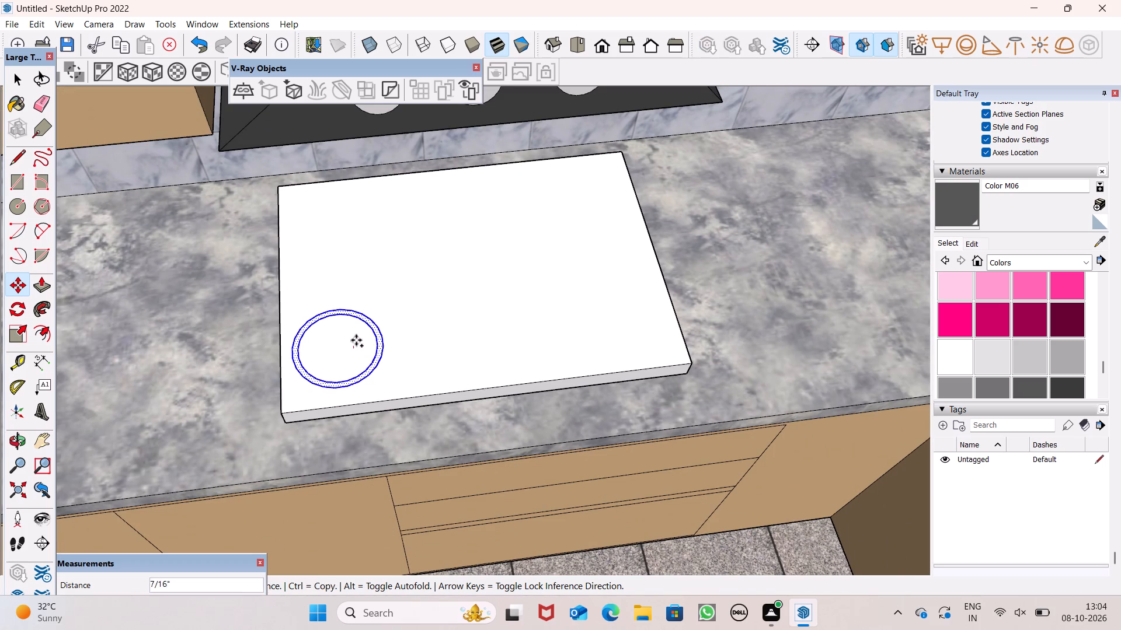
pyautogui.moveTo(356, 340); pyautogui.dragTo(396, 225)
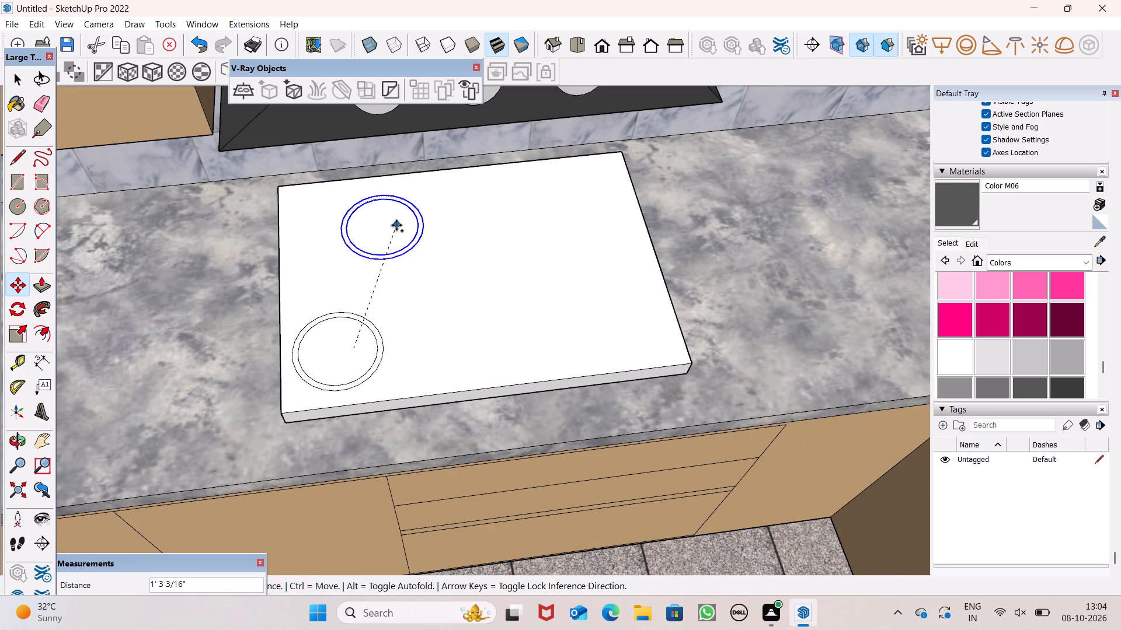
pyautogui.moveTo(396, 225); pyautogui.dragTo(395, 224)
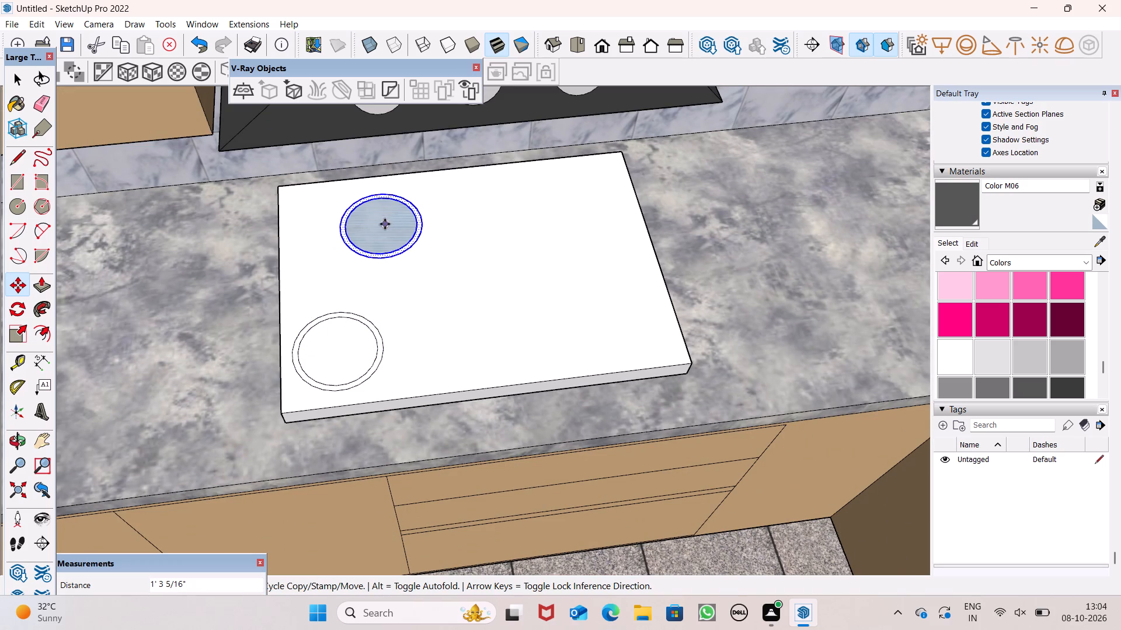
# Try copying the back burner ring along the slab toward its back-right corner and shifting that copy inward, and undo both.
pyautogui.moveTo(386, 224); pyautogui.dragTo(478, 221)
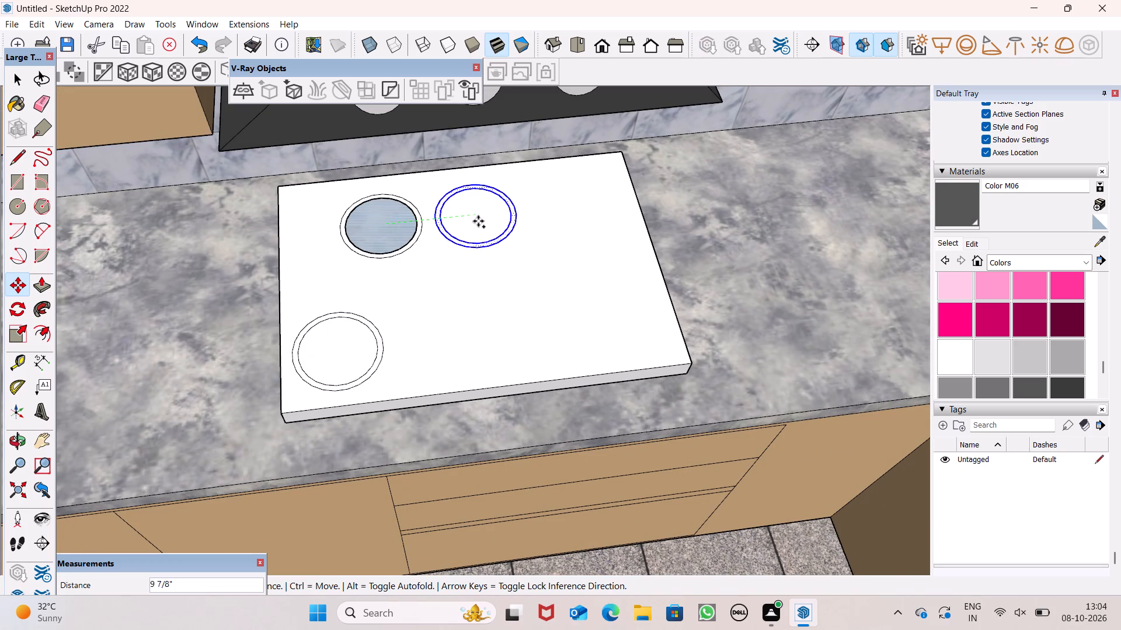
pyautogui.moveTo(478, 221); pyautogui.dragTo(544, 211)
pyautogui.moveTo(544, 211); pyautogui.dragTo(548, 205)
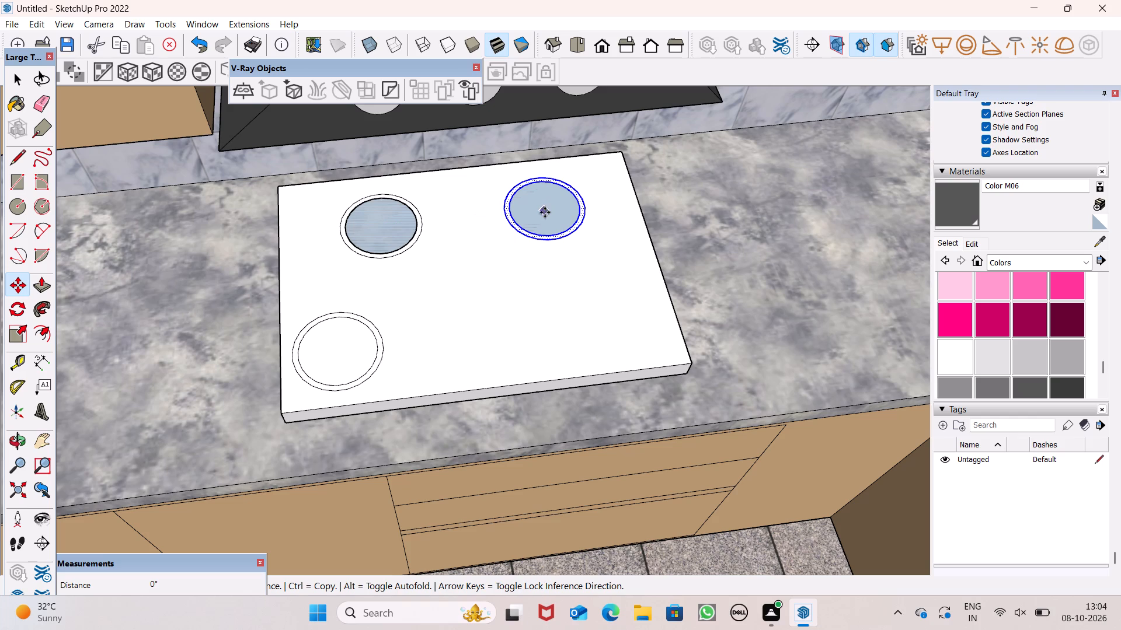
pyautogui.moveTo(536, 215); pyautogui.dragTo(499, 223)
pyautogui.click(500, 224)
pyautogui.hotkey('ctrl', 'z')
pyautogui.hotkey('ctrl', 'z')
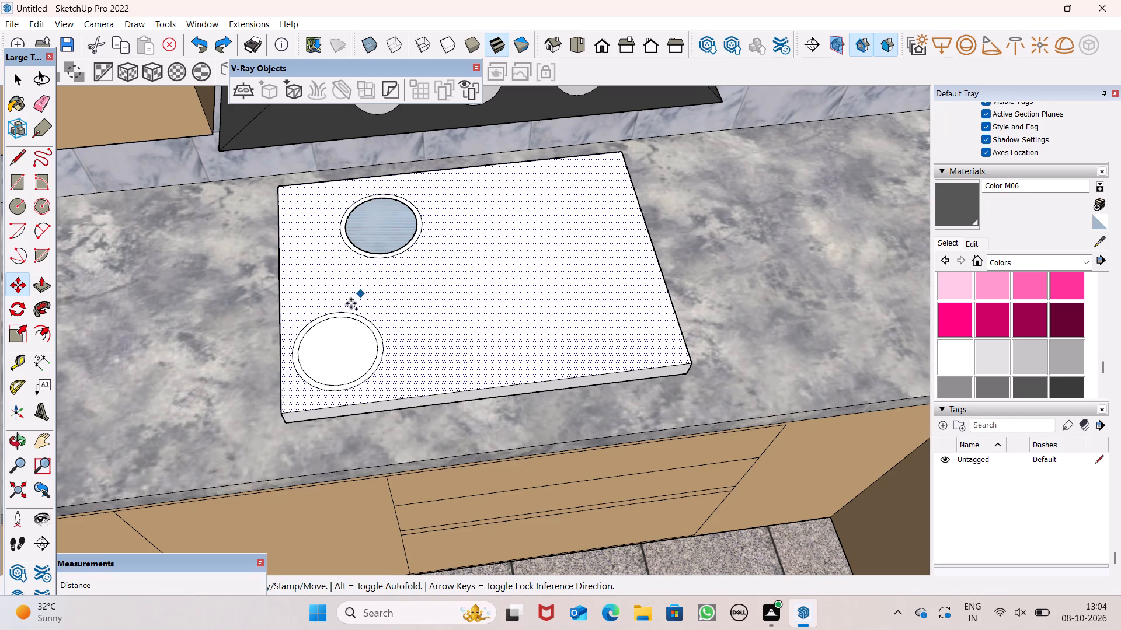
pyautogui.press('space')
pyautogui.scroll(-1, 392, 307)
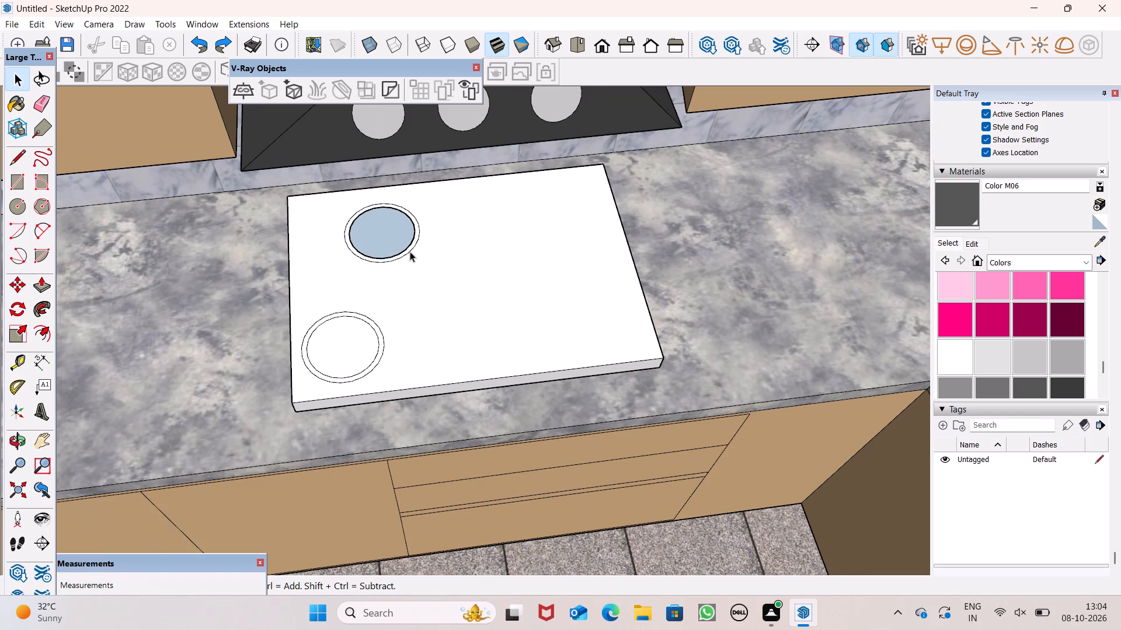
# Undo the burner ring's copy near the slab's back-left corner.
pyautogui.hotkey('ctrl', 'z')
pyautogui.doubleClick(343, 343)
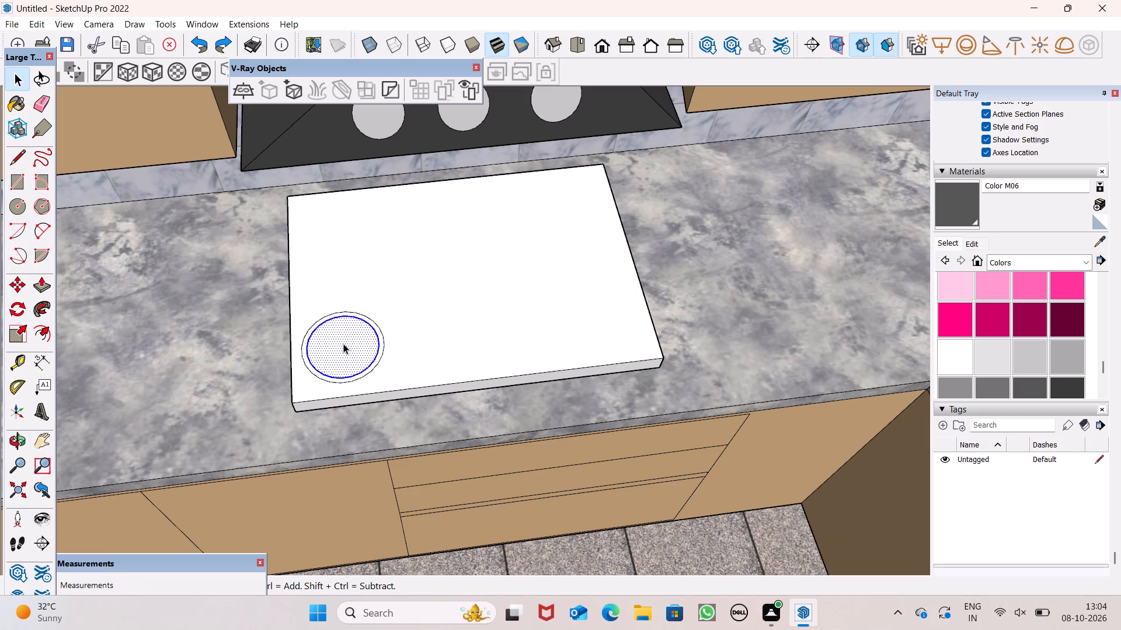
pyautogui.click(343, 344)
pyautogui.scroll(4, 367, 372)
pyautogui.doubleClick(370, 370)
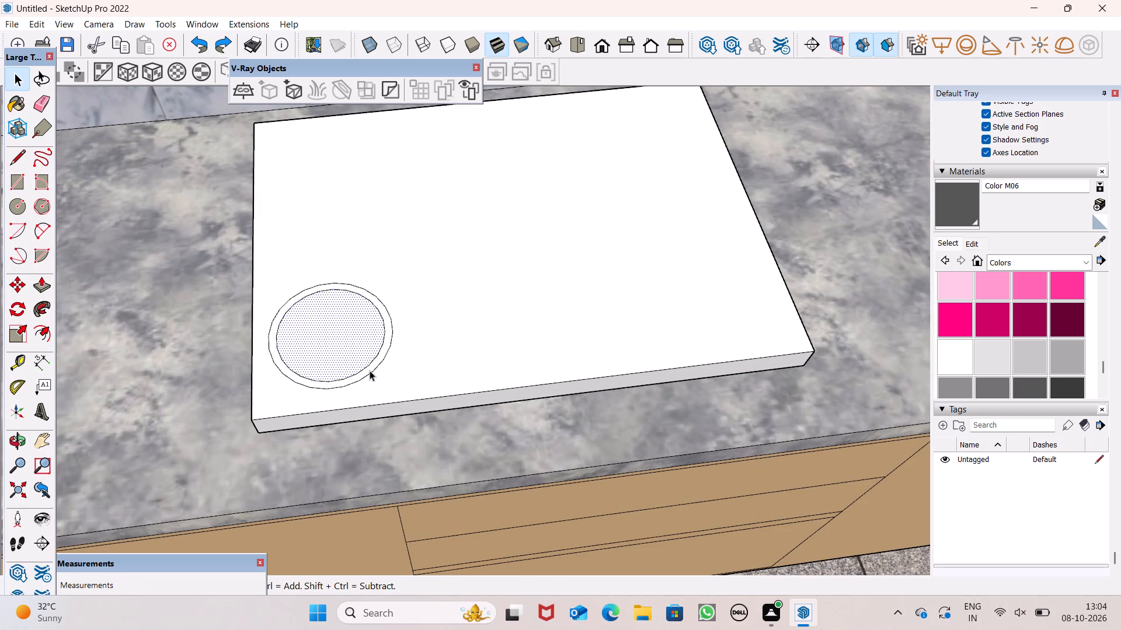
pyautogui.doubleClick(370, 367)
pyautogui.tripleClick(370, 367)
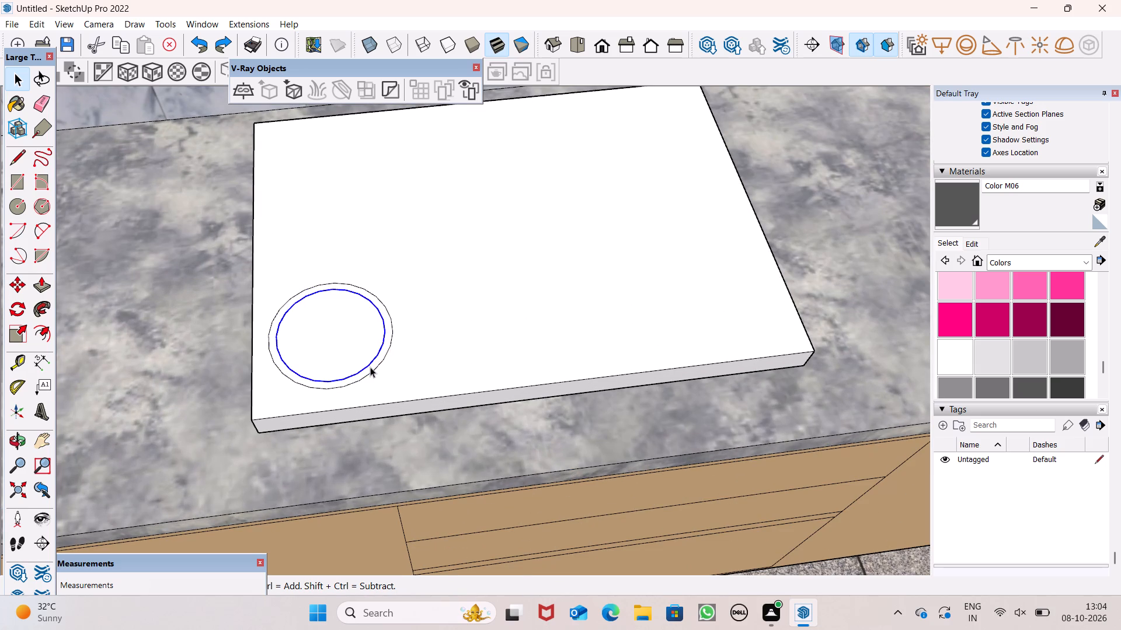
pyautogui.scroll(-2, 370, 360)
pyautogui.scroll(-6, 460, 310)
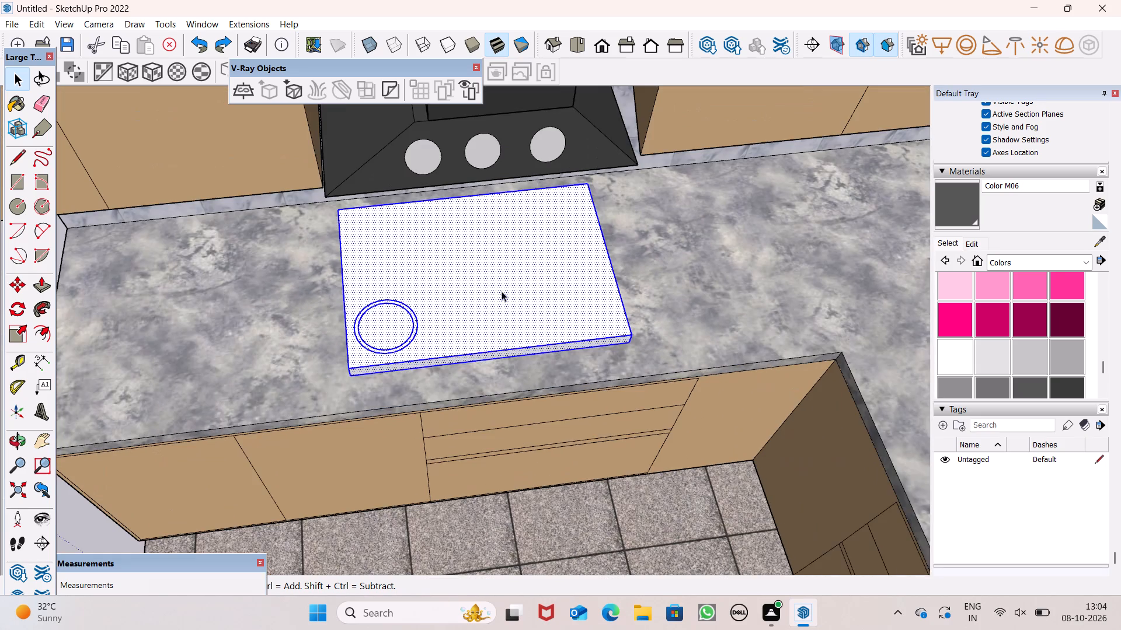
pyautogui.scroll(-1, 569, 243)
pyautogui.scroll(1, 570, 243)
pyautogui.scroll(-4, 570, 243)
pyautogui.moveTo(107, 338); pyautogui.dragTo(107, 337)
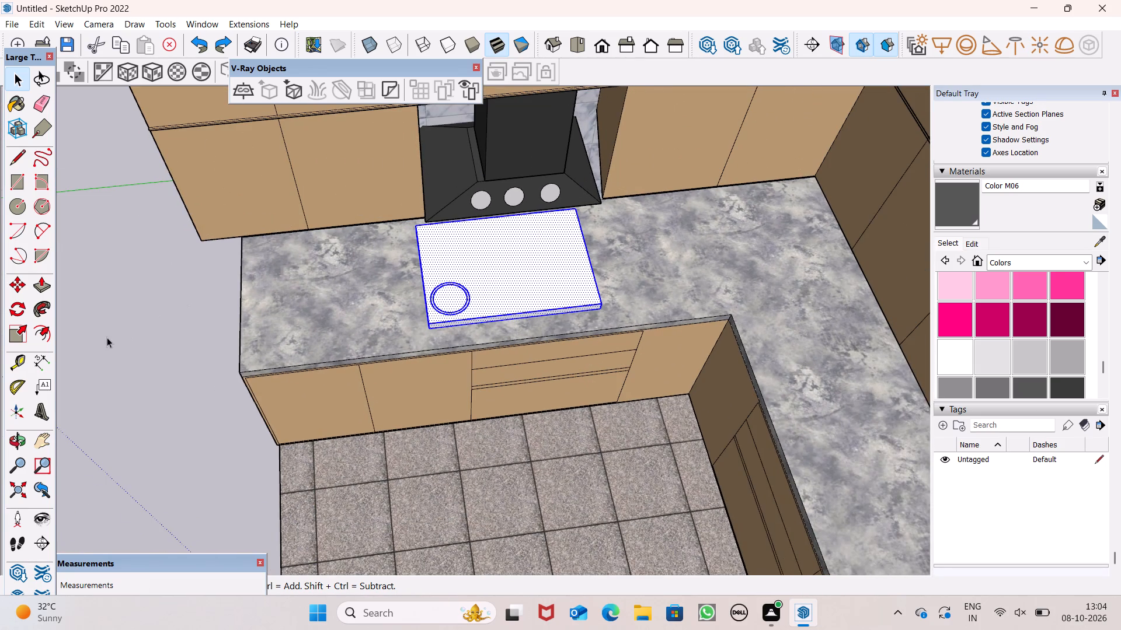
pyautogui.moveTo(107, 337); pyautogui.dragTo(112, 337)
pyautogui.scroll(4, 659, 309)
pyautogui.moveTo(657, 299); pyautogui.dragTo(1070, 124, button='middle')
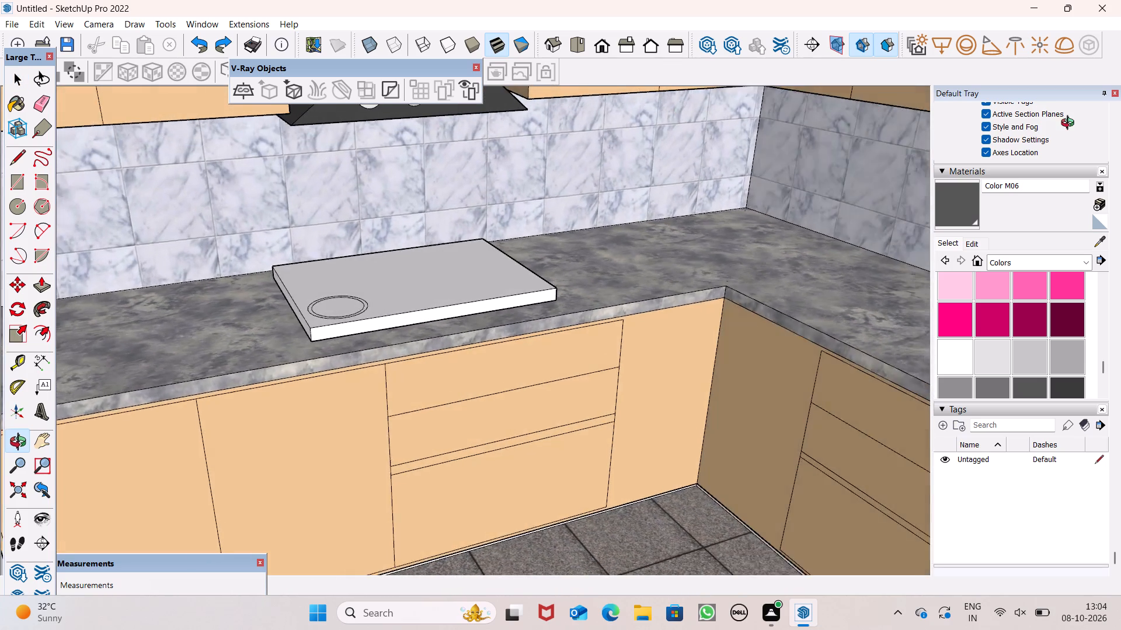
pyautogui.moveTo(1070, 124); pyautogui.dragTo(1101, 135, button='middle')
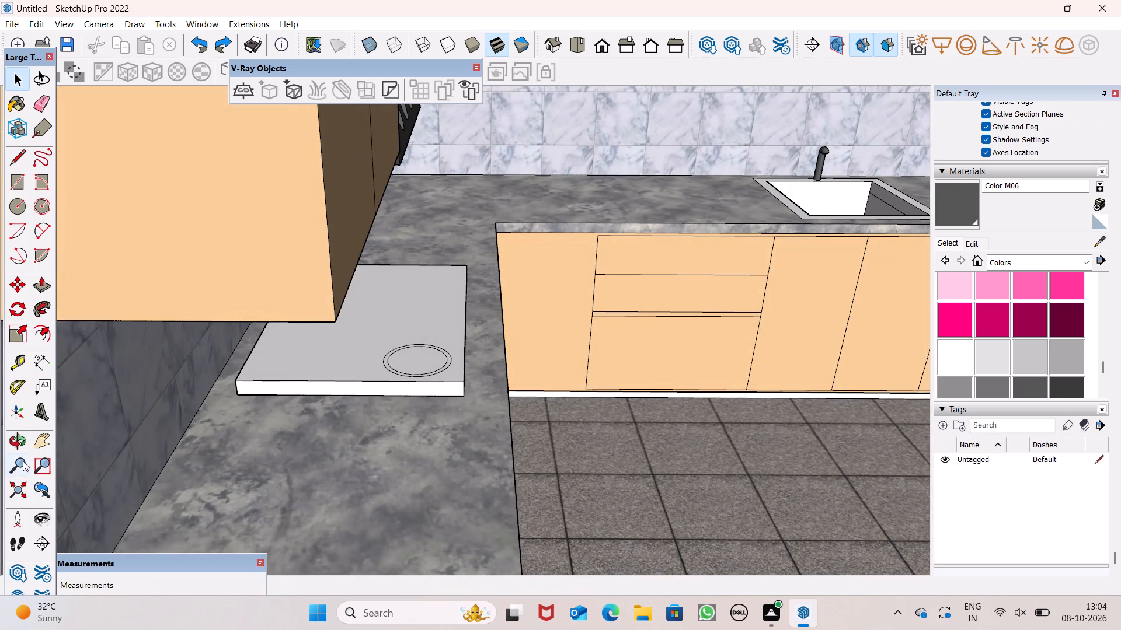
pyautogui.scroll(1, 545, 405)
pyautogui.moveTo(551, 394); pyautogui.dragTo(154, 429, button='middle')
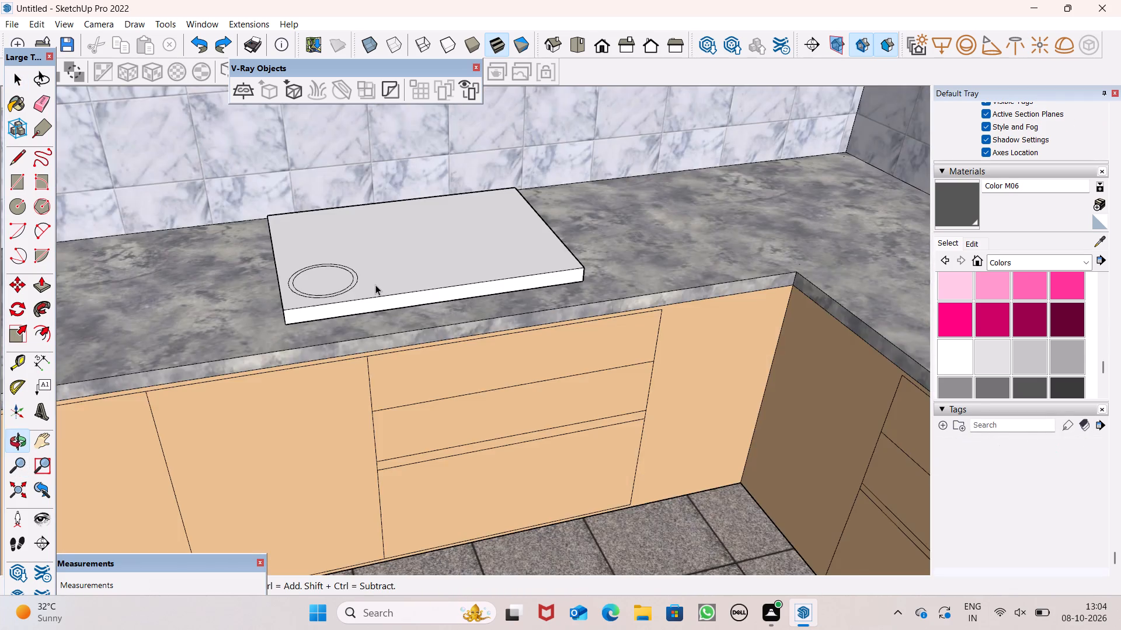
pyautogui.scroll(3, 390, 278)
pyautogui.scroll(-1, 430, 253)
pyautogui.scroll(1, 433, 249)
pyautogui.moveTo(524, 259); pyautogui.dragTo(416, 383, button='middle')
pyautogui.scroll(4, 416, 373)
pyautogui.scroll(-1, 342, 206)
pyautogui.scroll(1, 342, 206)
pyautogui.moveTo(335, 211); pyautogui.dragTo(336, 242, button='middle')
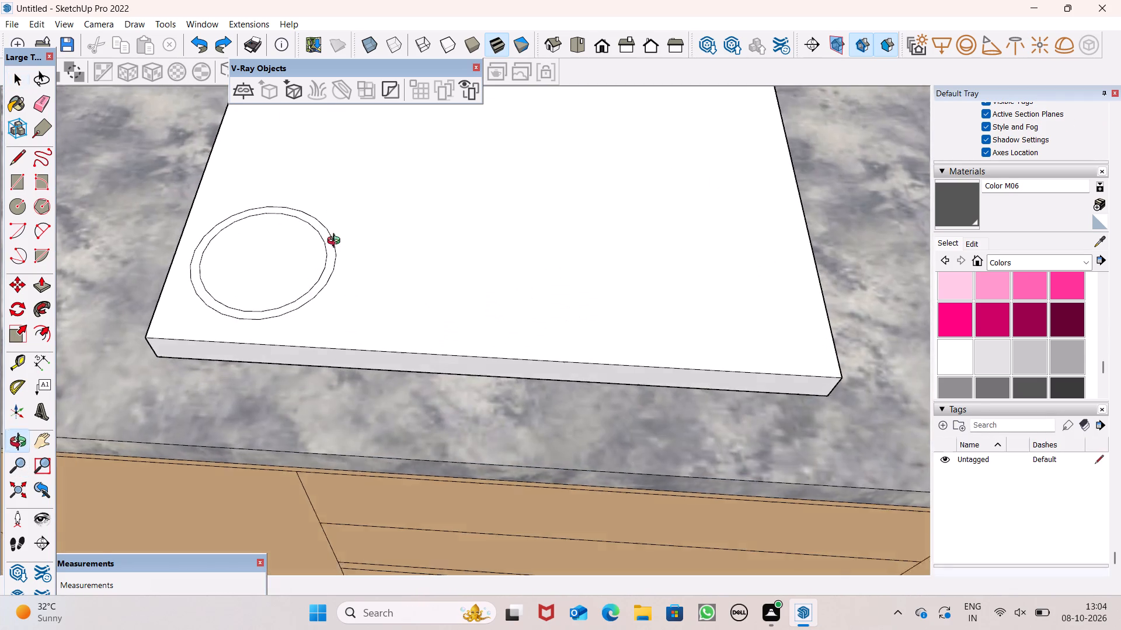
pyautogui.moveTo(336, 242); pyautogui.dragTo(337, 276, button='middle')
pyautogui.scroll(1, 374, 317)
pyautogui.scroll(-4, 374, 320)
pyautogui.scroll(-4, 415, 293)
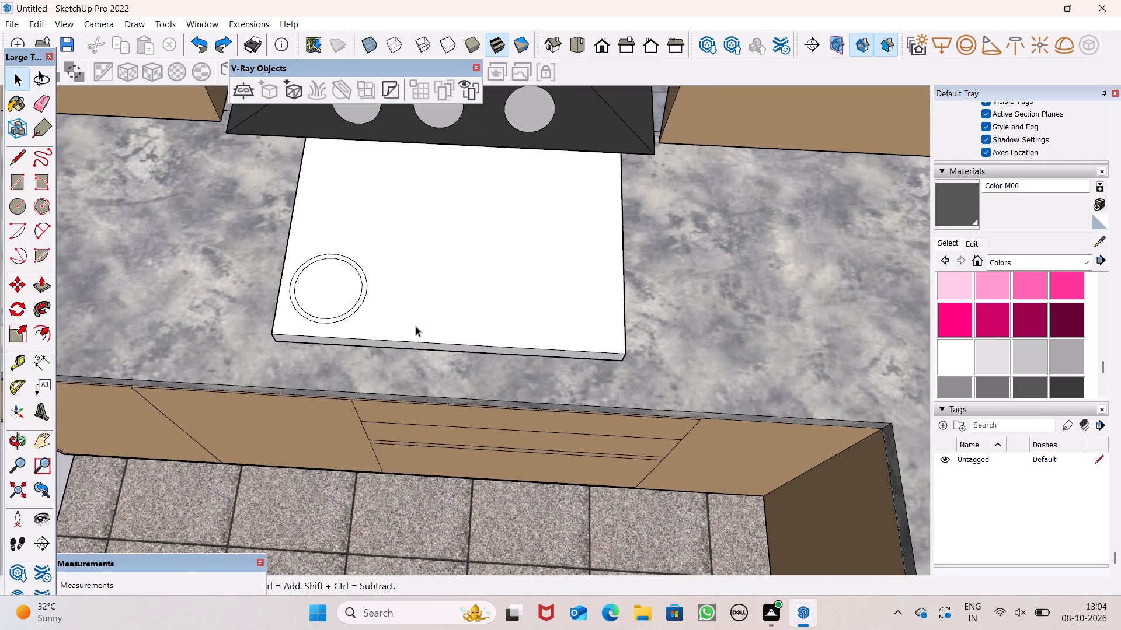
# Make a group from the ring-shaped face and both circle edges of the burner near the slab's front-left corner.
pyautogui.scroll(2, 428, 256)
pyautogui.moveTo(410, 260); pyautogui.dragTo(417, 229, button='middle')
pyautogui.scroll(4, 311, 293)
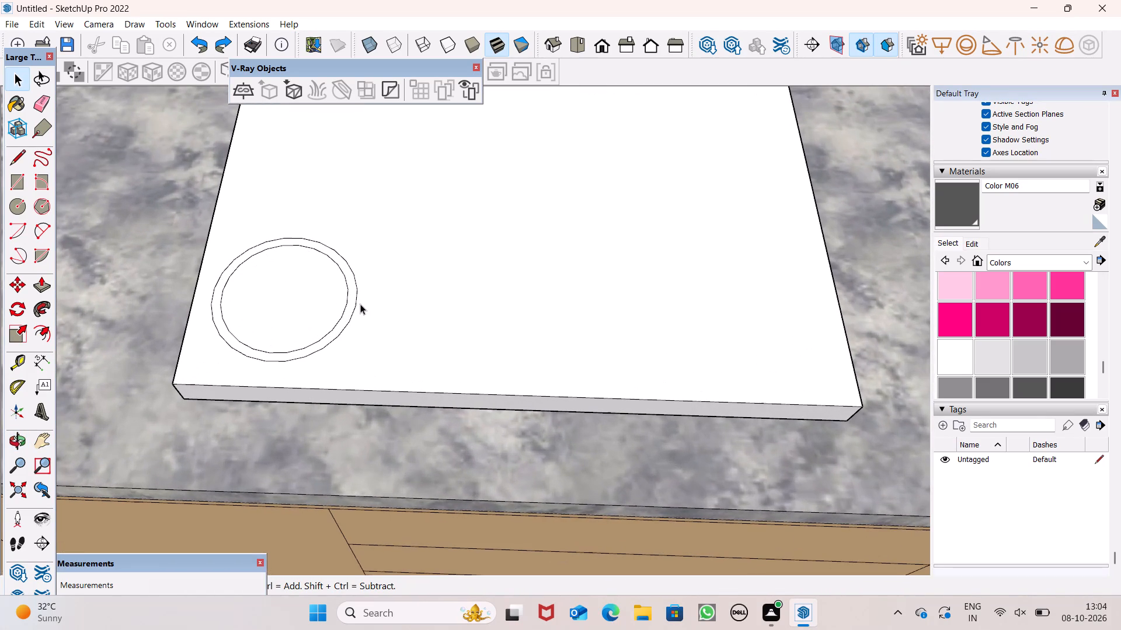
pyautogui.tripleClick(354, 292)
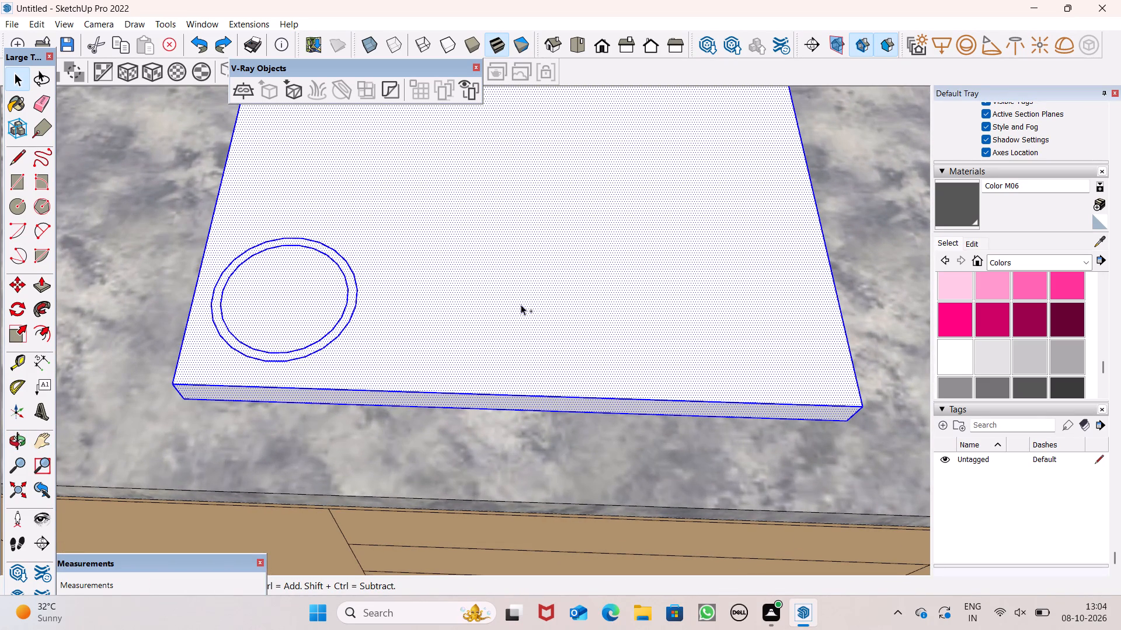
pyautogui.click(523, 322)
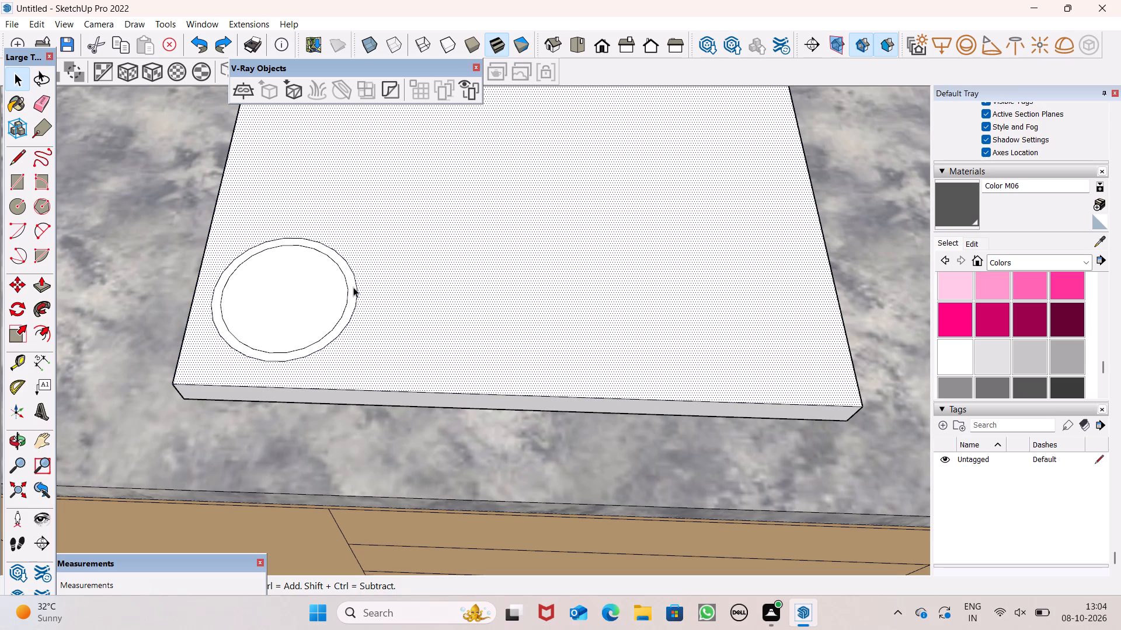
pyautogui.doubleClick(353, 287)
pyautogui.rightClick(353, 286)
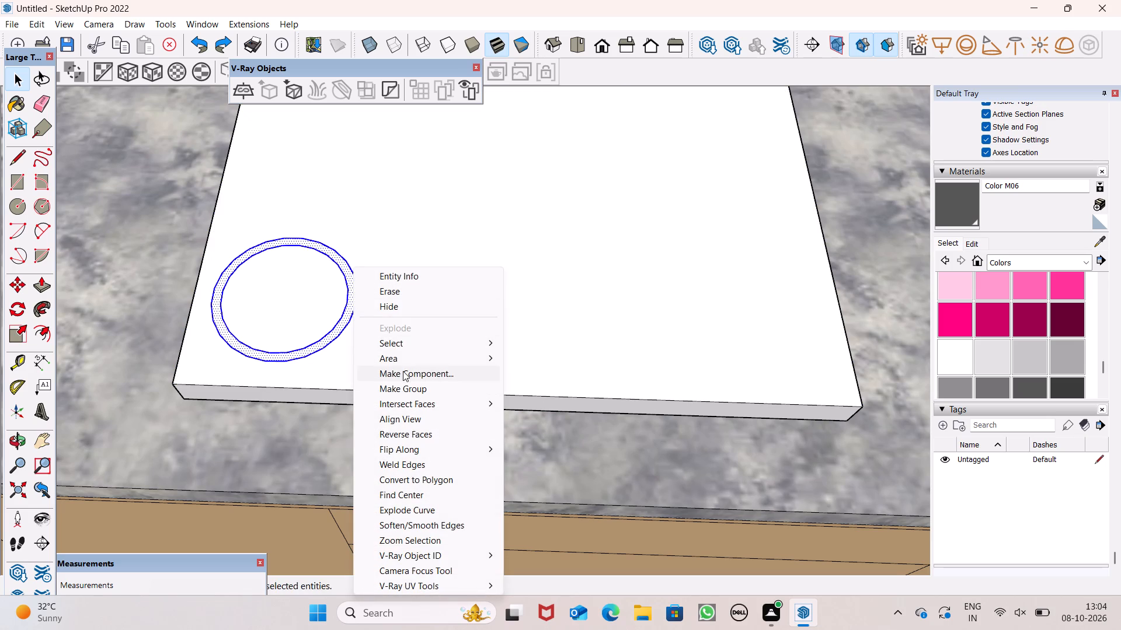
pyautogui.click(398, 384)
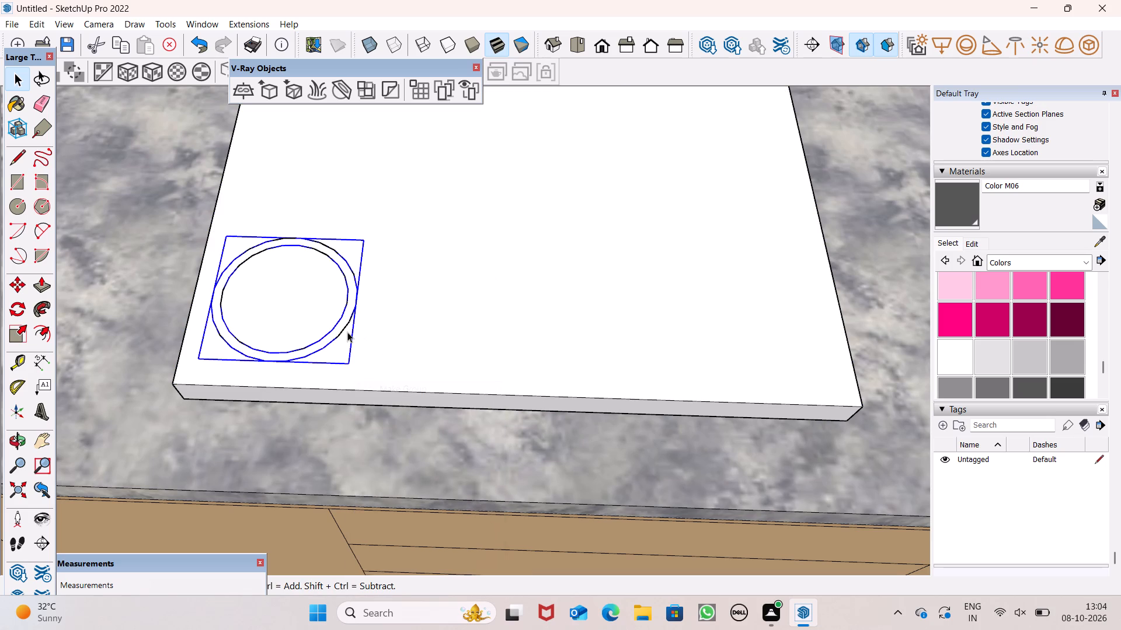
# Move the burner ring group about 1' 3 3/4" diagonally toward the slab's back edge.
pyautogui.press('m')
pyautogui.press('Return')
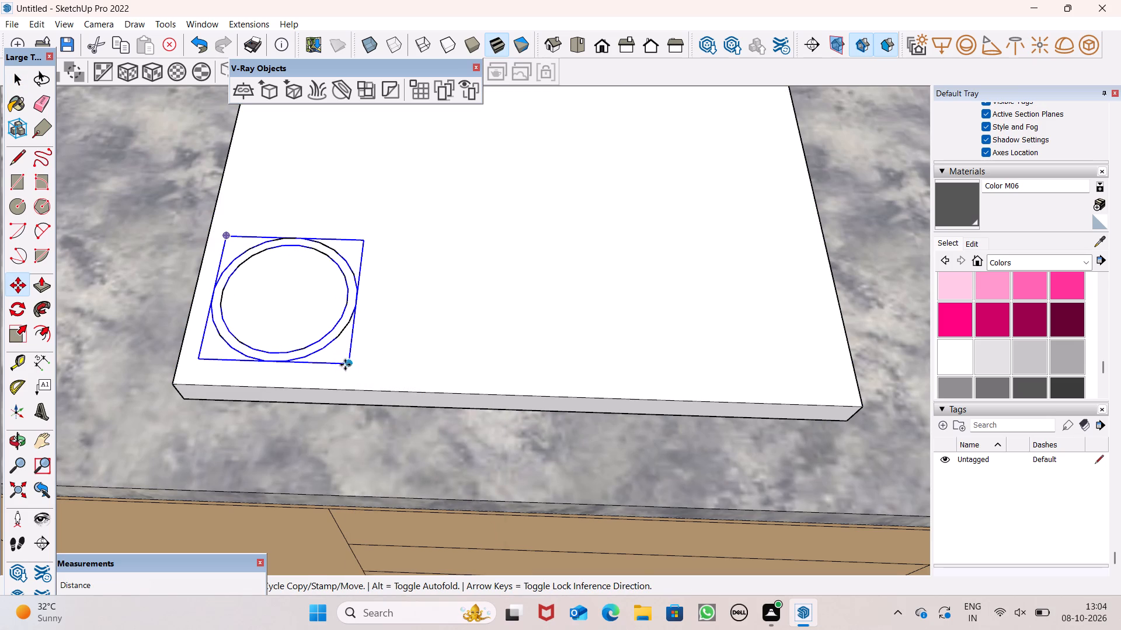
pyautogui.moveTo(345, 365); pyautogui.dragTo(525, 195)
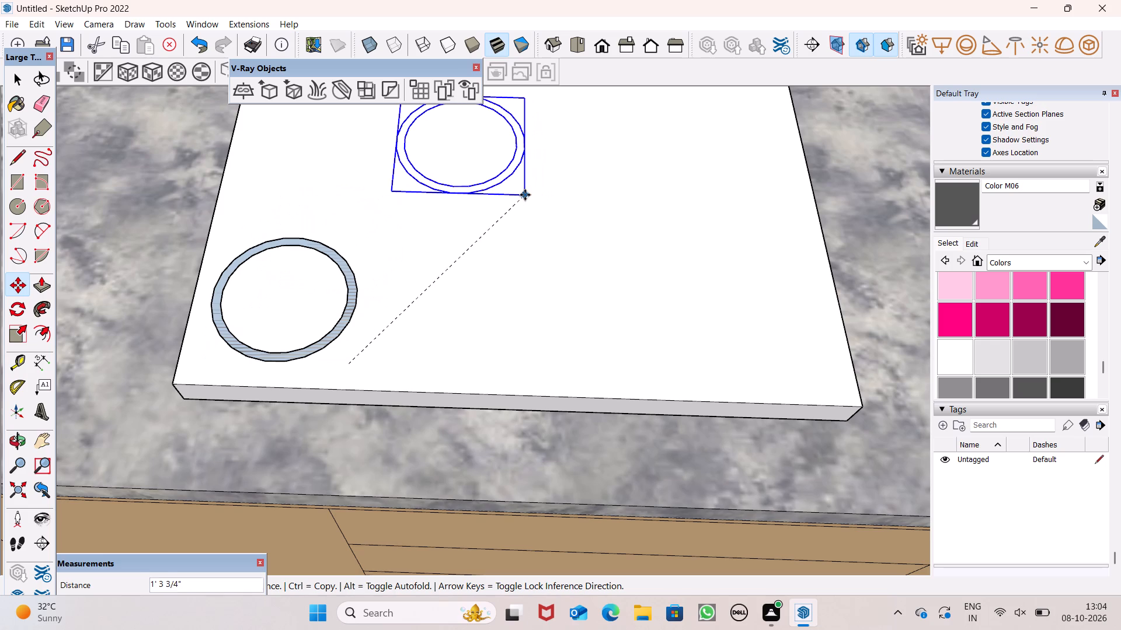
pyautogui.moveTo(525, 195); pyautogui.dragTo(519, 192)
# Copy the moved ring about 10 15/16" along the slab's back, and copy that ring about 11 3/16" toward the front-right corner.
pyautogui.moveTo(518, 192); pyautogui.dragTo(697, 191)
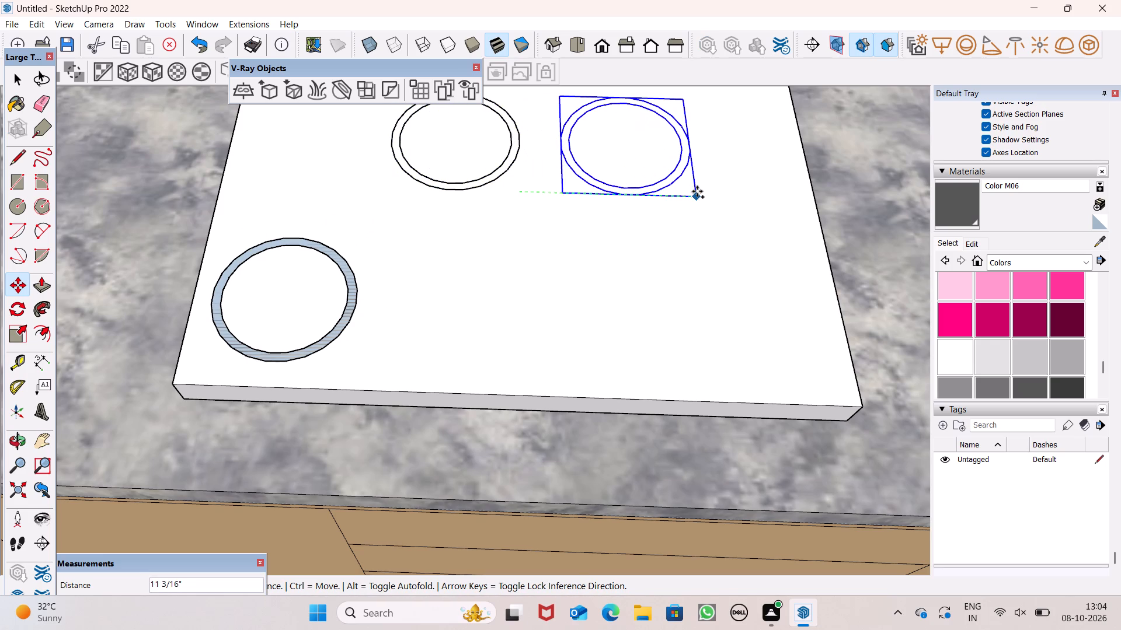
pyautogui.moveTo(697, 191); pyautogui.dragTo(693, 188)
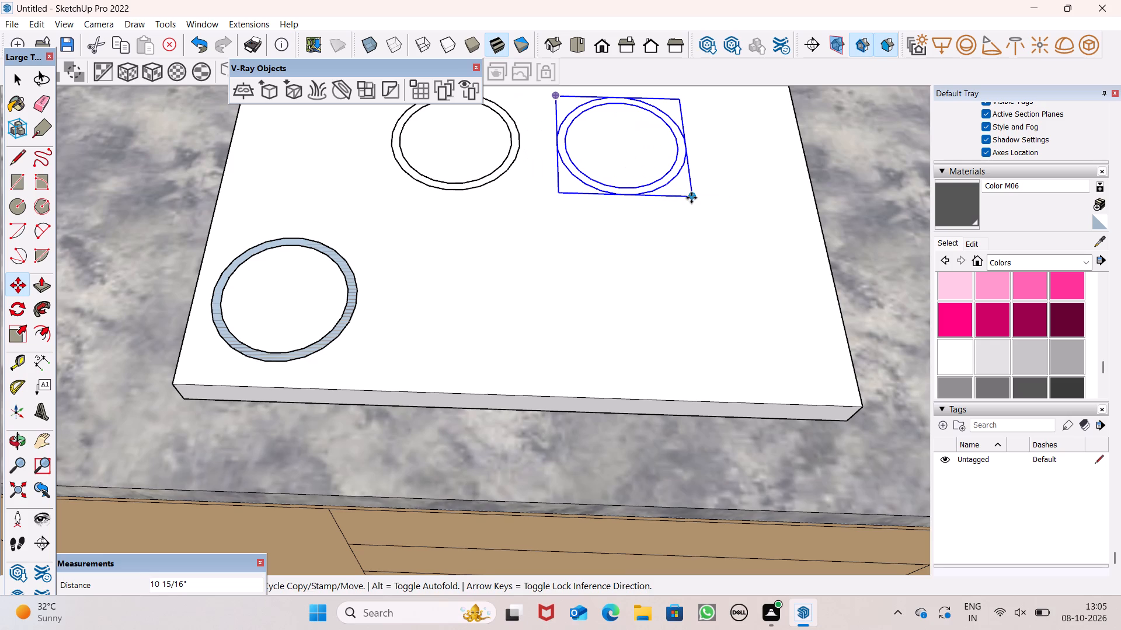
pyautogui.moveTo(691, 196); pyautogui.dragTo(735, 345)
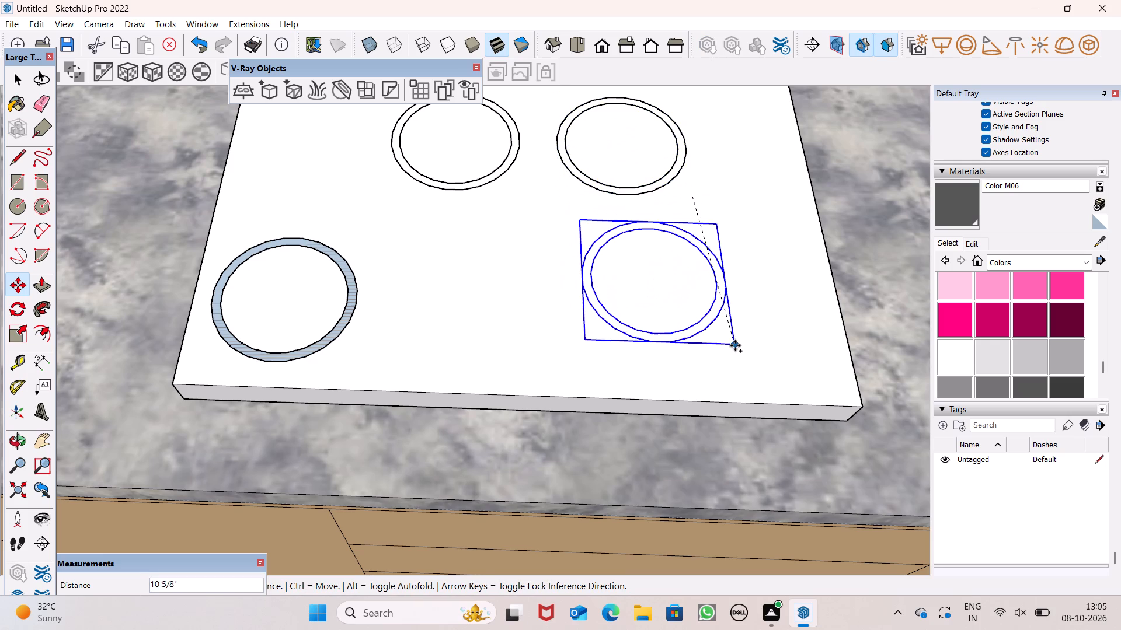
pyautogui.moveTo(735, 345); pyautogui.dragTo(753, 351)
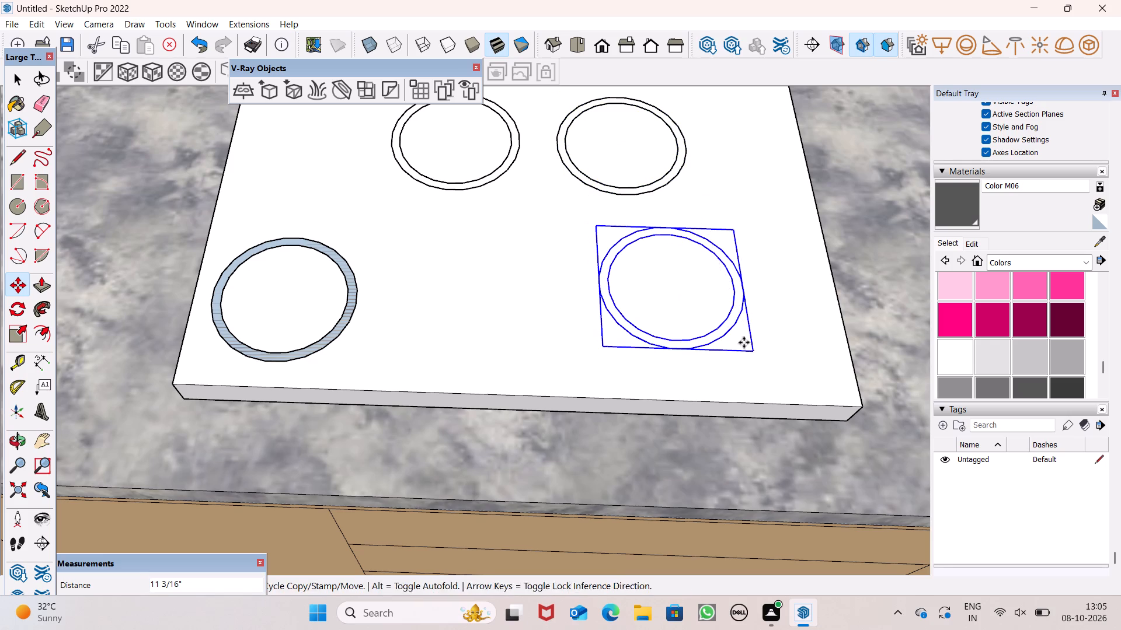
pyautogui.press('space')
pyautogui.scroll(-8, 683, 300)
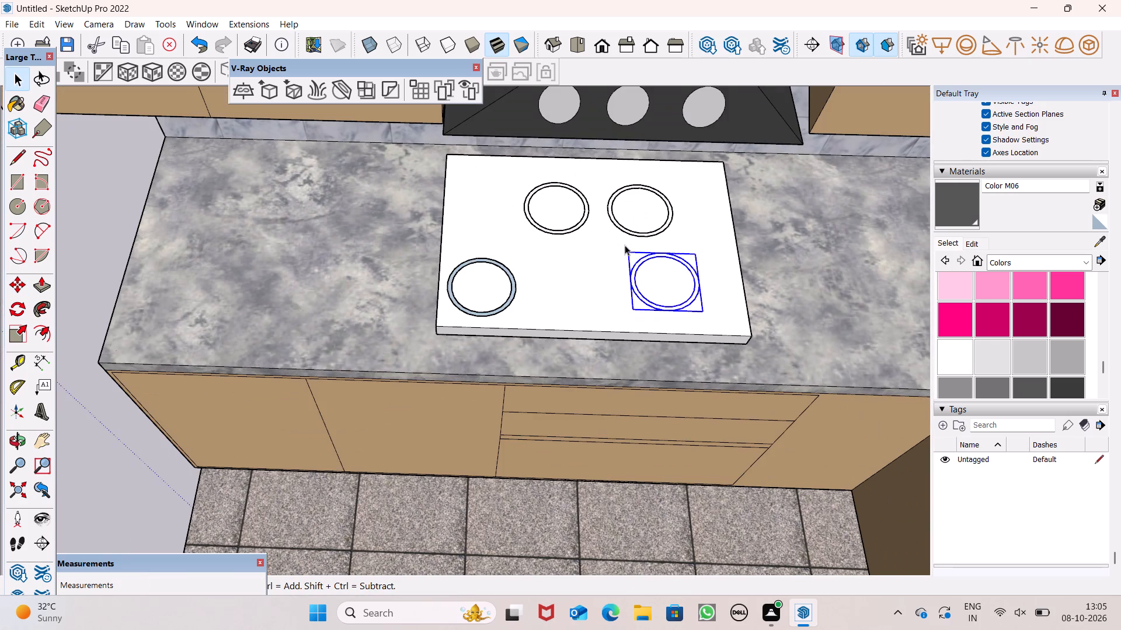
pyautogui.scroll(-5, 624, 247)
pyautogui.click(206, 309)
# Examine the ring-shaped area at the slab's front-left corner against the other burner rings on the hob.
pyautogui.scroll(7, 730, 299)
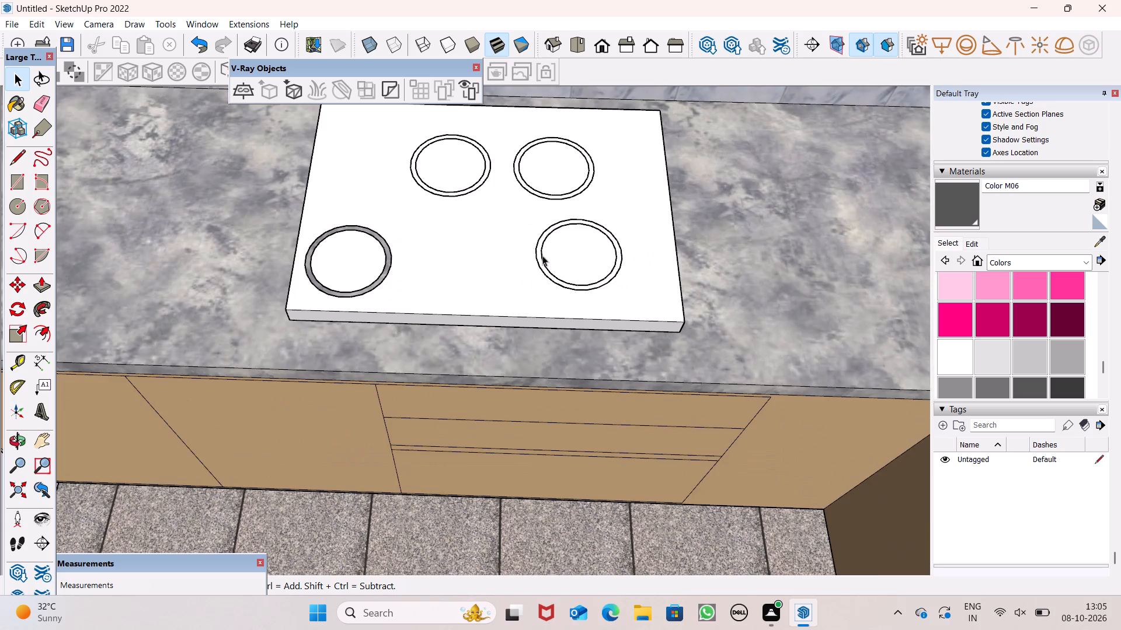
pyautogui.scroll(3, 510, 248)
pyautogui.scroll(-1, 510, 248)
pyautogui.scroll(1, 510, 248)
pyautogui.click(322, 274)
pyautogui.click(337, 280)
pyautogui.doubleClick(339, 279)
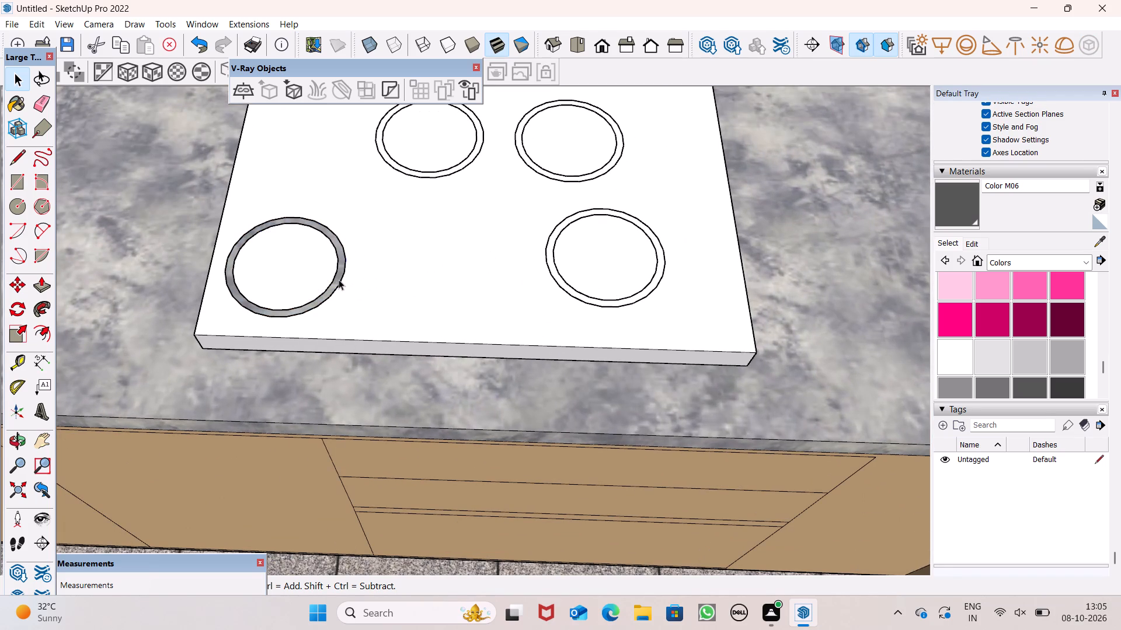
pyautogui.scroll(-5, 390, 275)
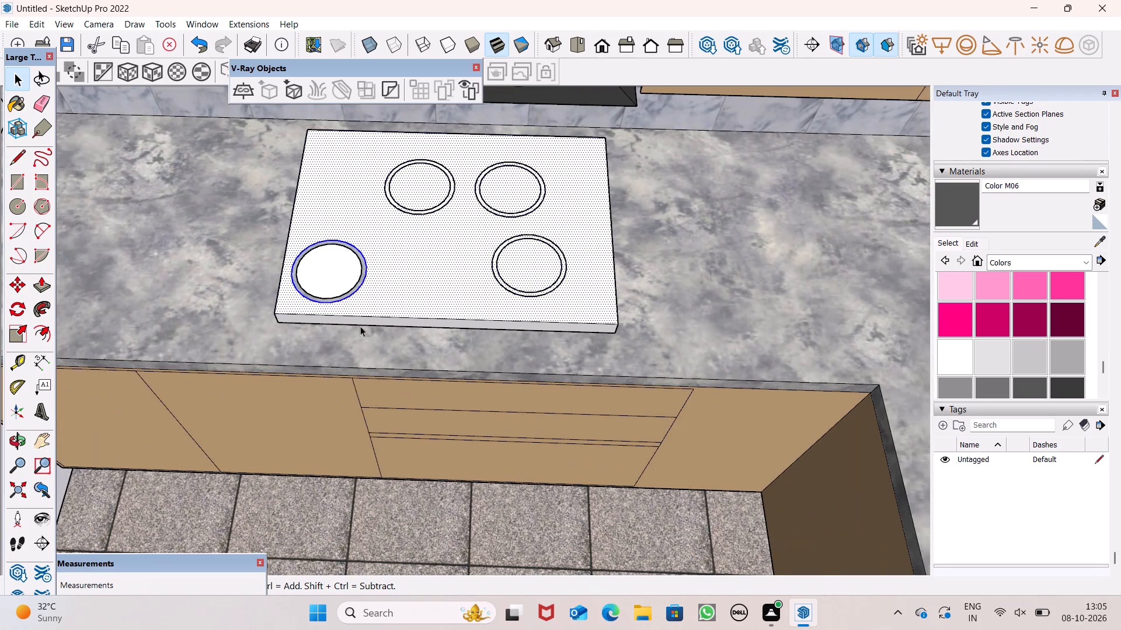
pyautogui.scroll(-1, 846, 209)
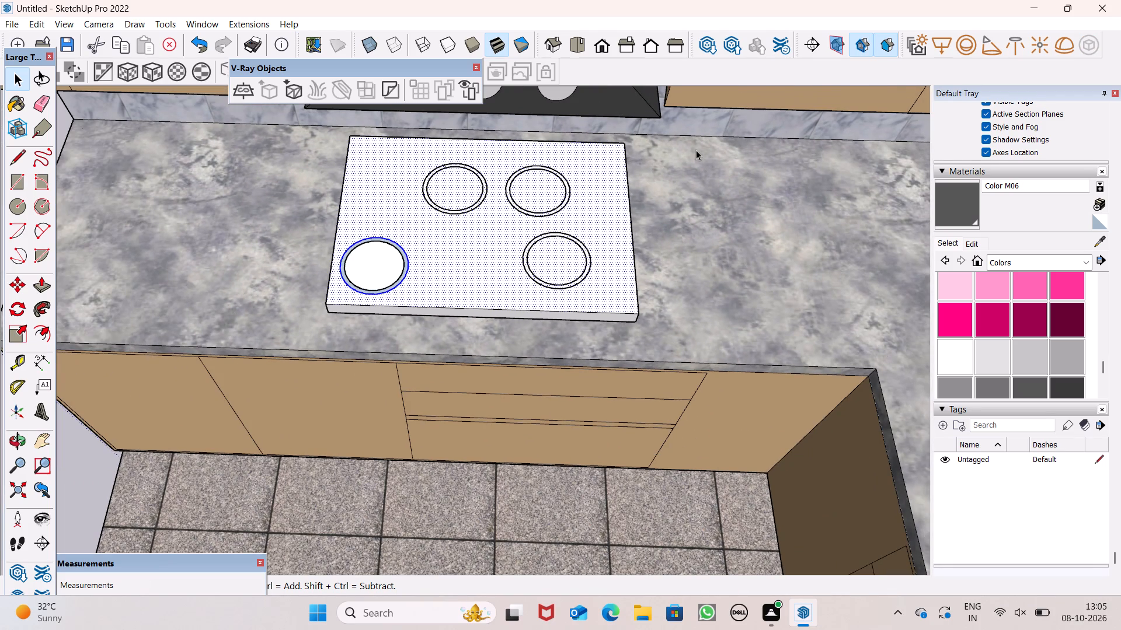
pyautogui.scroll(-9, 662, 131)
pyautogui.moveTo(220, 219); pyautogui.dragTo(238, 219)
pyautogui.scroll(4, 601, 218)
pyautogui.scroll(-1, 601, 219)
pyautogui.scroll(11, 601, 219)
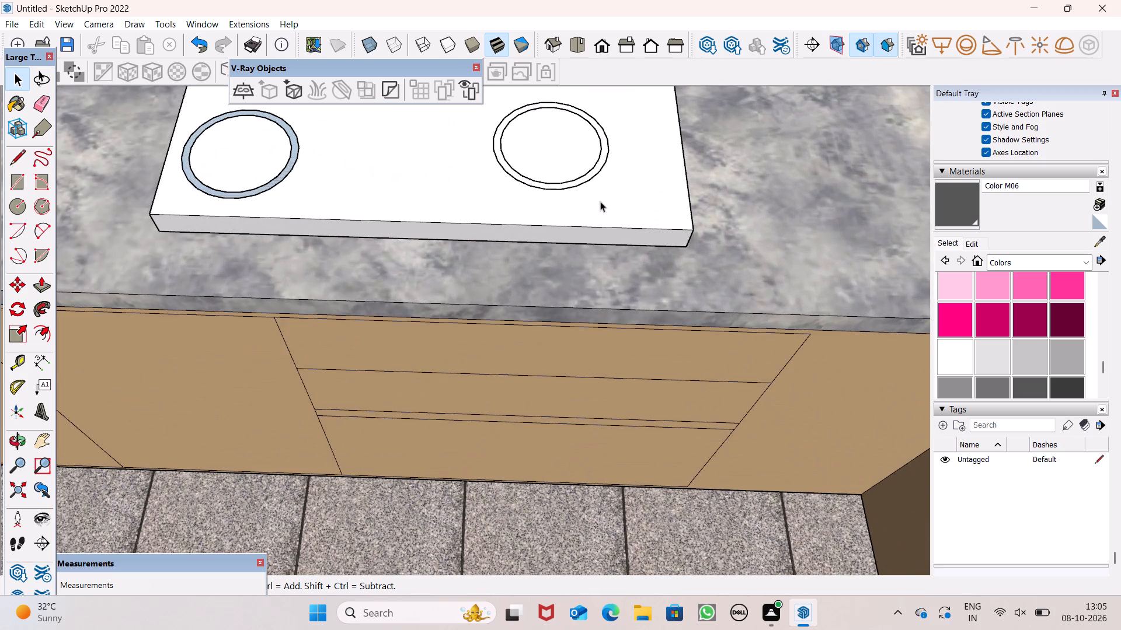
pyautogui.scroll(6, 600, 201)
pyautogui.scroll(1, 488, 155)
pyautogui.scroll(-8, 559, 220)
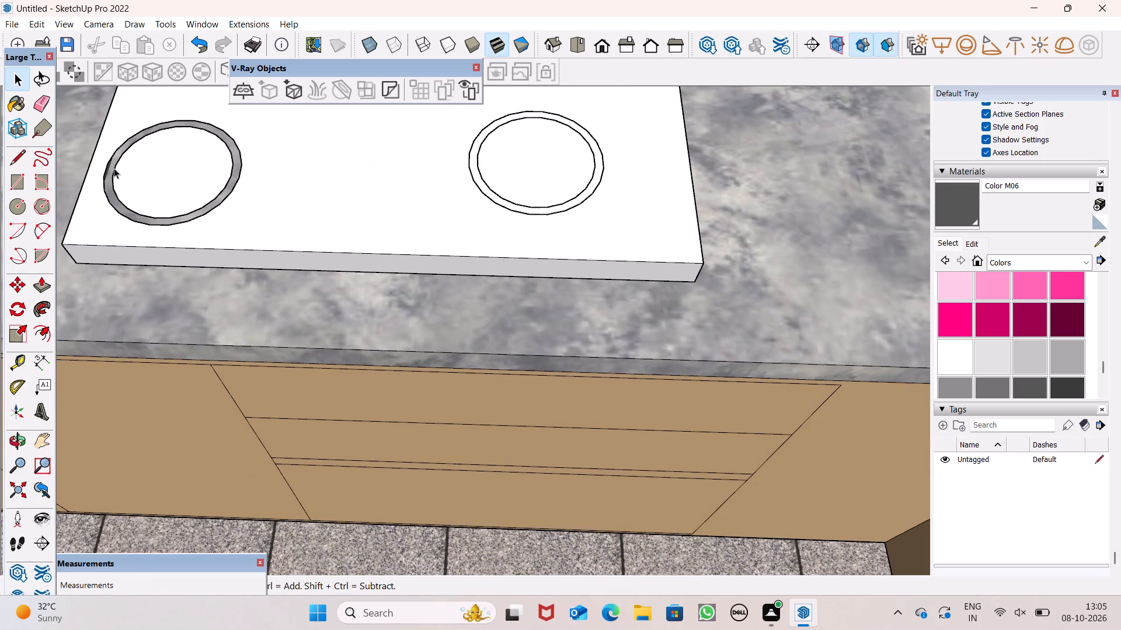
pyautogui.moveTo(205, 157); pyautogui.dragTo(534, 230, button='middle')
pyautogui.scroll(5, 293, 223)
pyautogui.scroll(-1, 287, 221)
pyautogui.scroll(1, 284, 214)
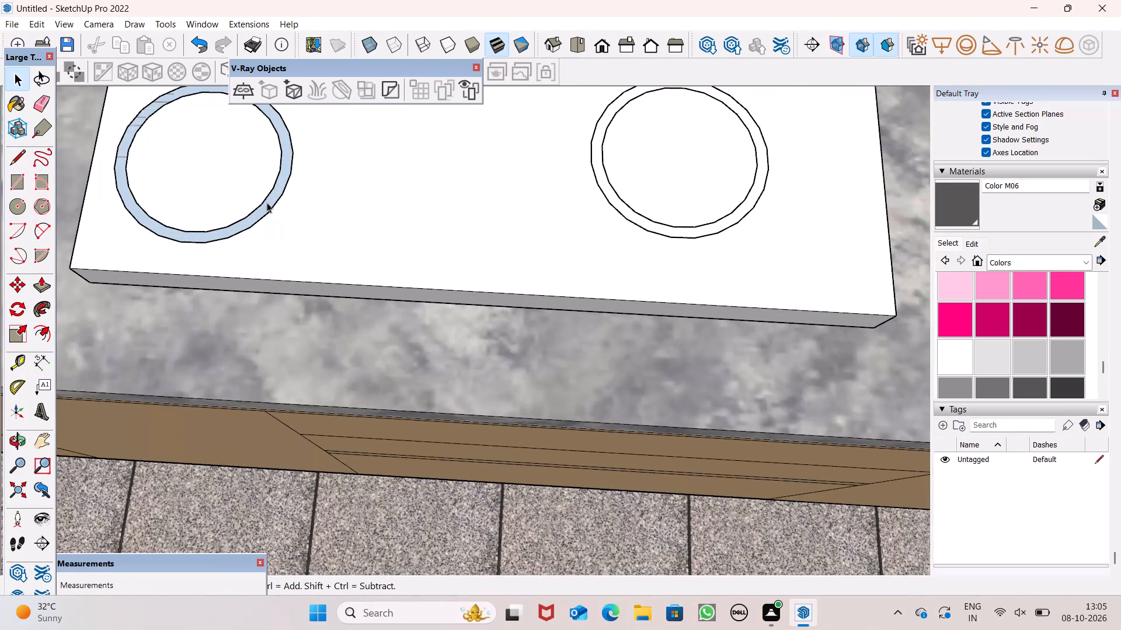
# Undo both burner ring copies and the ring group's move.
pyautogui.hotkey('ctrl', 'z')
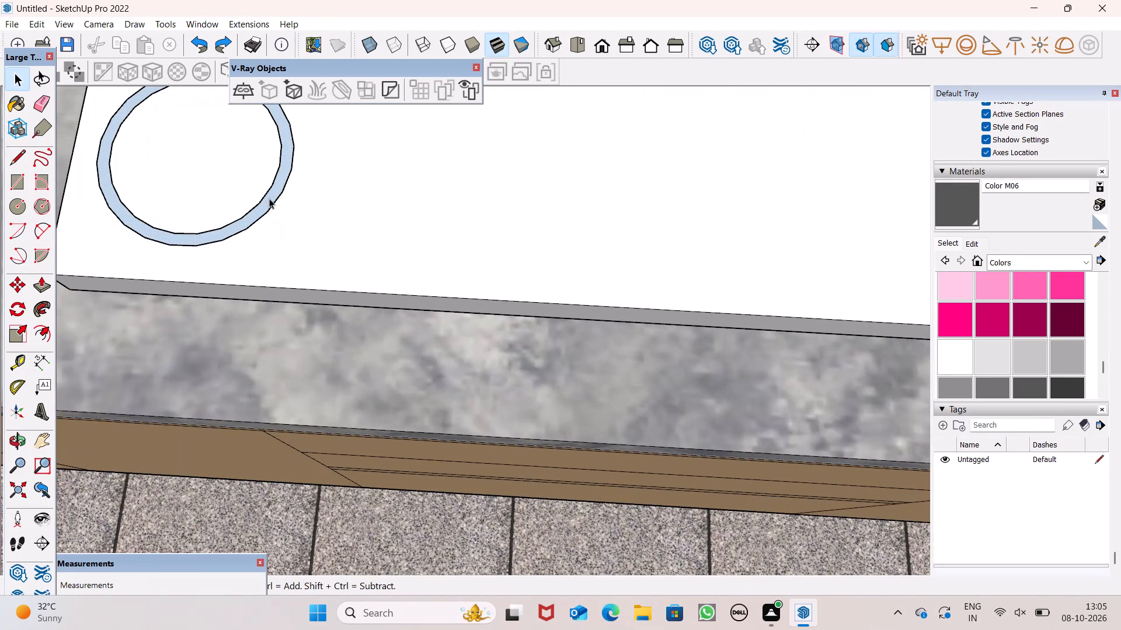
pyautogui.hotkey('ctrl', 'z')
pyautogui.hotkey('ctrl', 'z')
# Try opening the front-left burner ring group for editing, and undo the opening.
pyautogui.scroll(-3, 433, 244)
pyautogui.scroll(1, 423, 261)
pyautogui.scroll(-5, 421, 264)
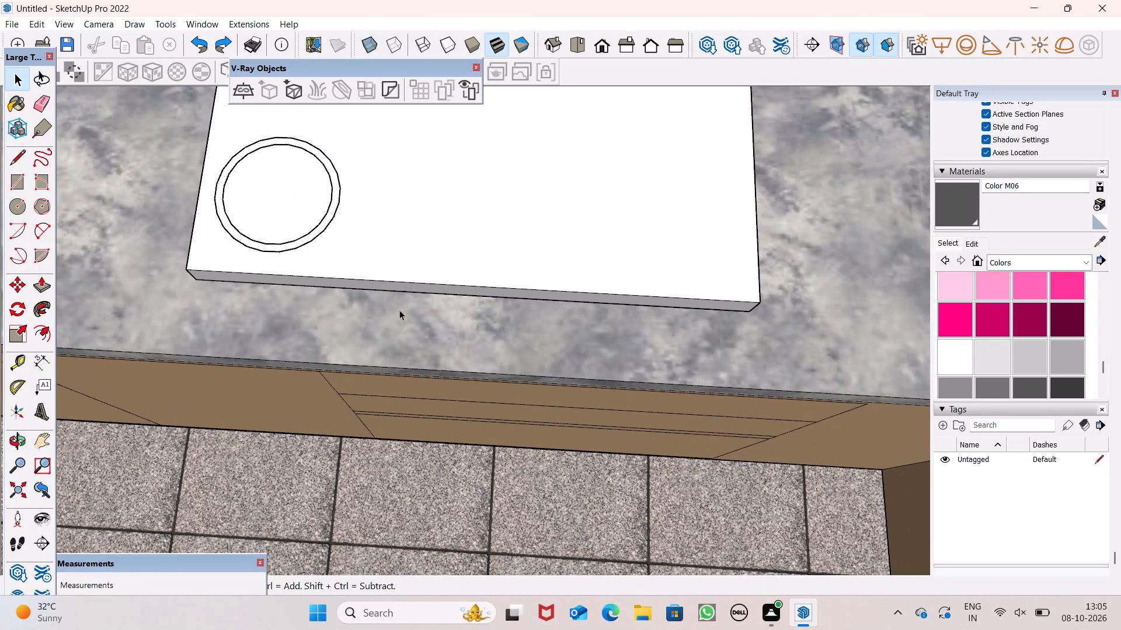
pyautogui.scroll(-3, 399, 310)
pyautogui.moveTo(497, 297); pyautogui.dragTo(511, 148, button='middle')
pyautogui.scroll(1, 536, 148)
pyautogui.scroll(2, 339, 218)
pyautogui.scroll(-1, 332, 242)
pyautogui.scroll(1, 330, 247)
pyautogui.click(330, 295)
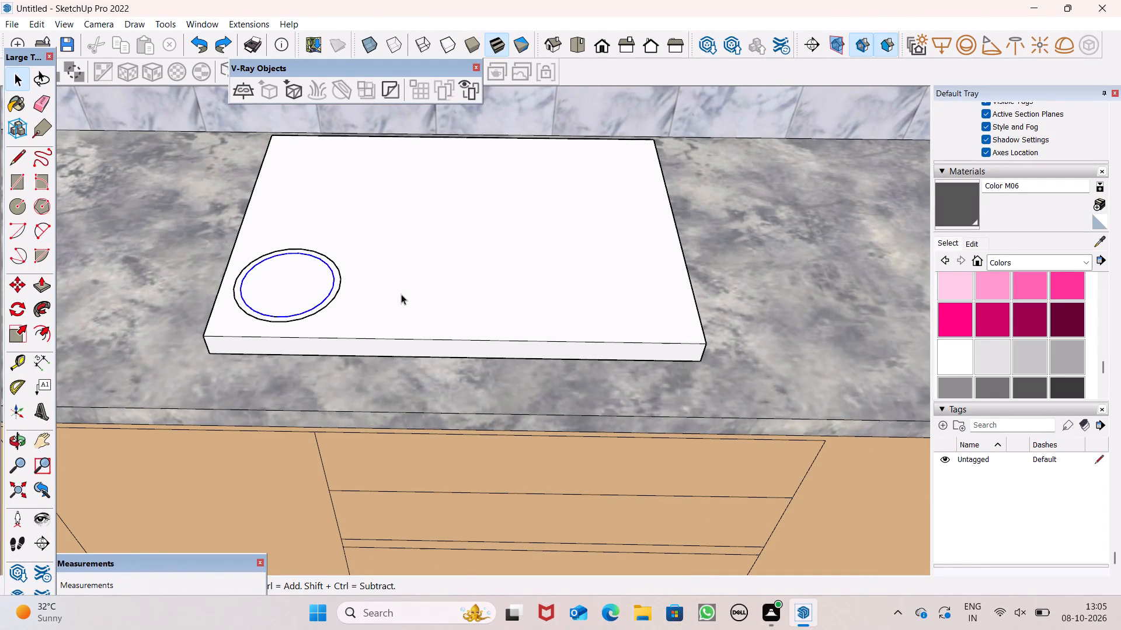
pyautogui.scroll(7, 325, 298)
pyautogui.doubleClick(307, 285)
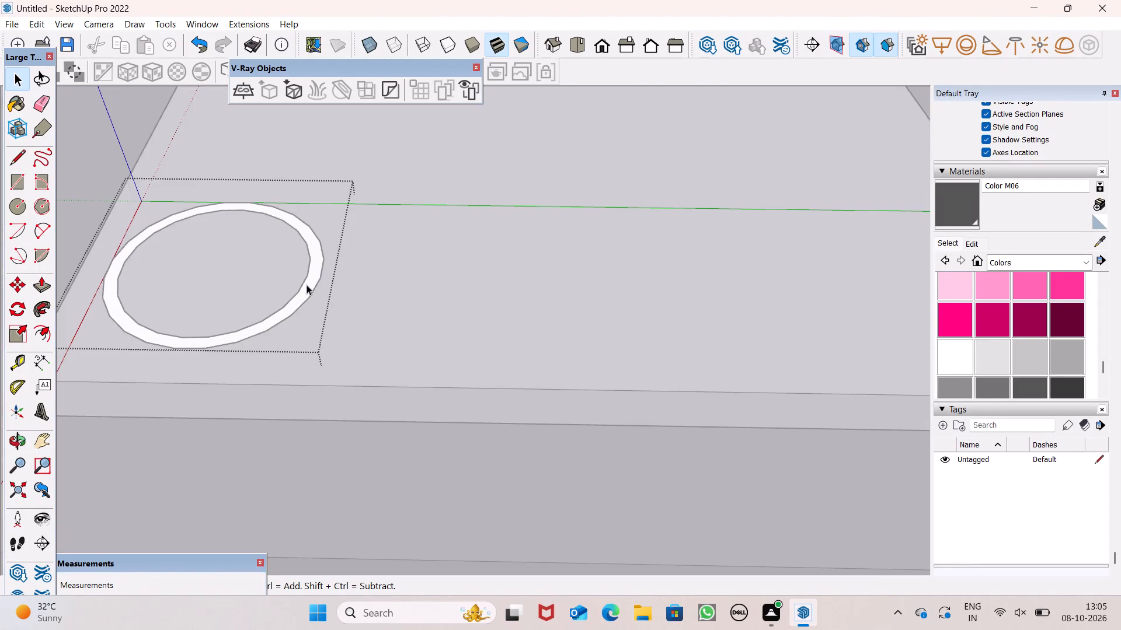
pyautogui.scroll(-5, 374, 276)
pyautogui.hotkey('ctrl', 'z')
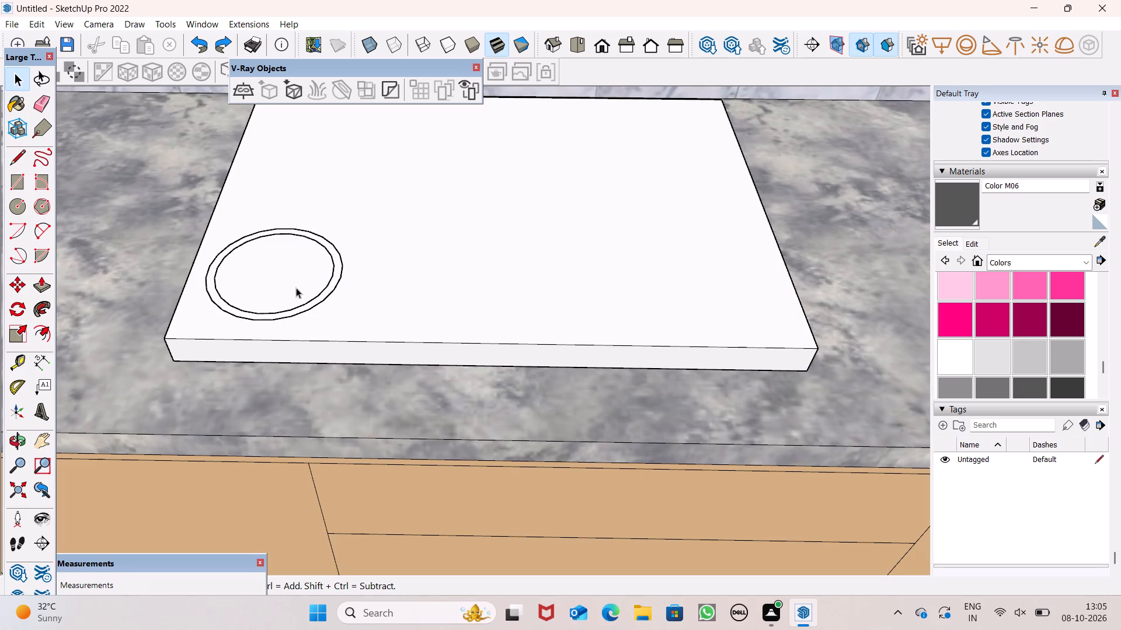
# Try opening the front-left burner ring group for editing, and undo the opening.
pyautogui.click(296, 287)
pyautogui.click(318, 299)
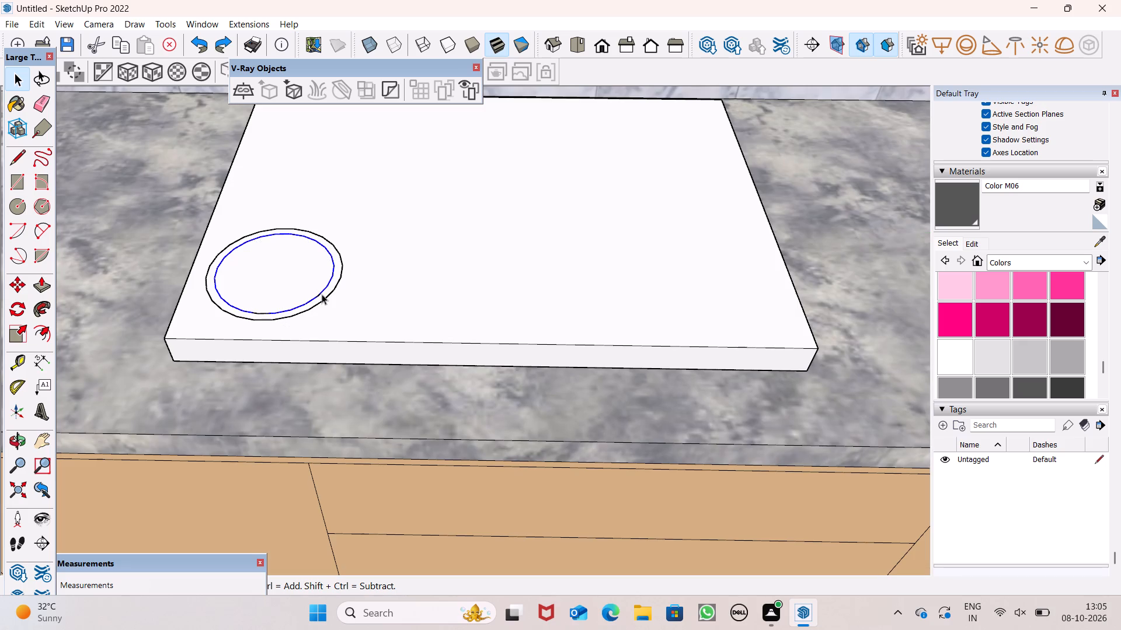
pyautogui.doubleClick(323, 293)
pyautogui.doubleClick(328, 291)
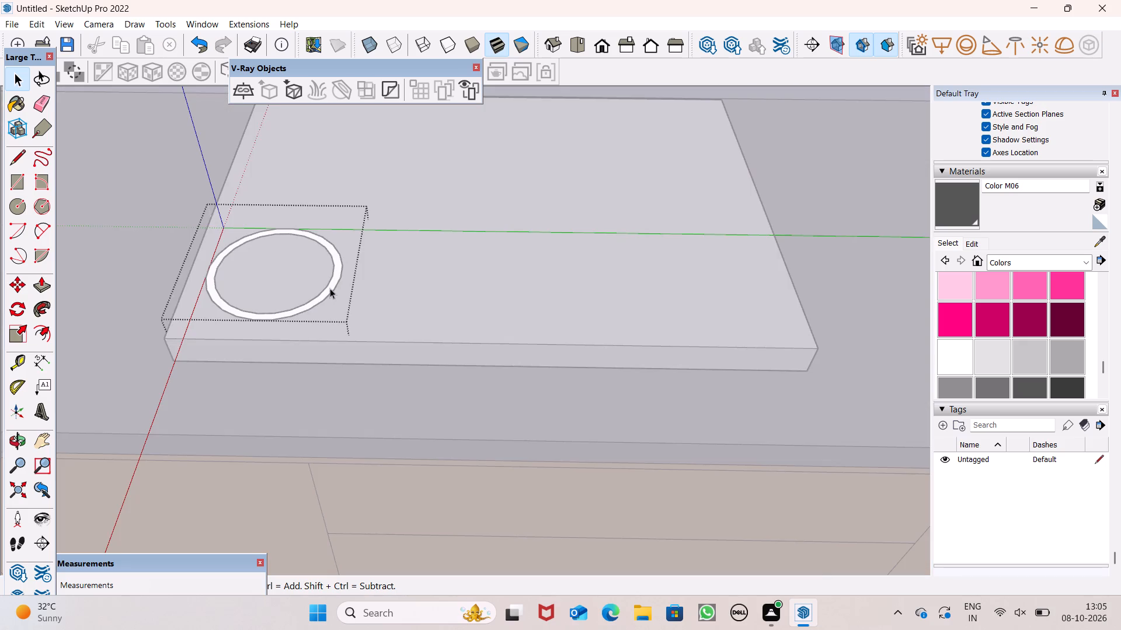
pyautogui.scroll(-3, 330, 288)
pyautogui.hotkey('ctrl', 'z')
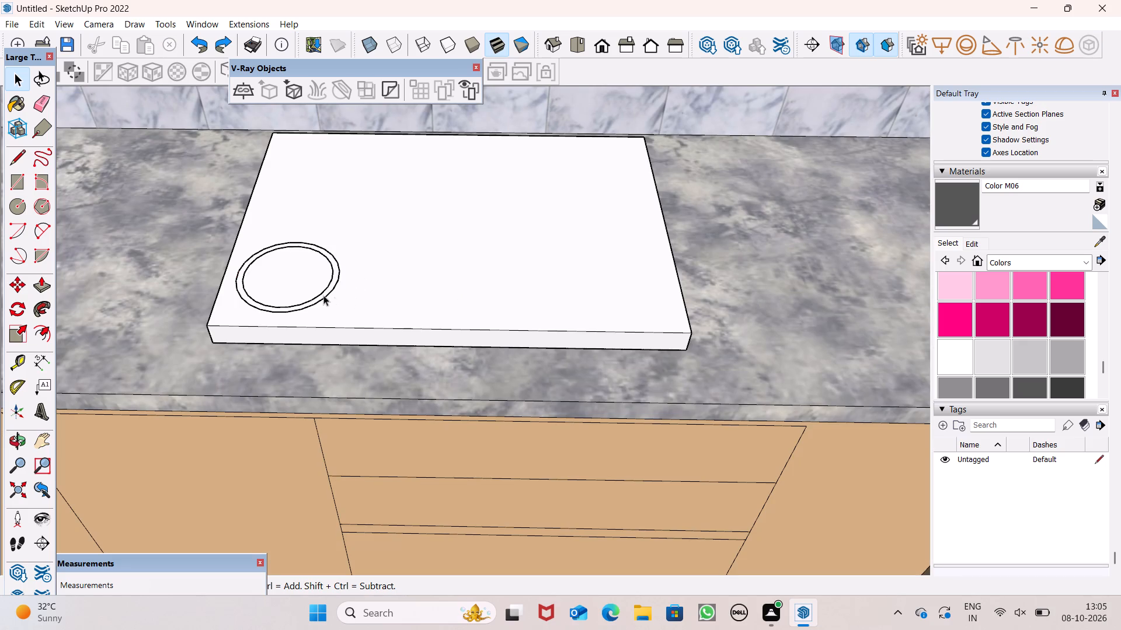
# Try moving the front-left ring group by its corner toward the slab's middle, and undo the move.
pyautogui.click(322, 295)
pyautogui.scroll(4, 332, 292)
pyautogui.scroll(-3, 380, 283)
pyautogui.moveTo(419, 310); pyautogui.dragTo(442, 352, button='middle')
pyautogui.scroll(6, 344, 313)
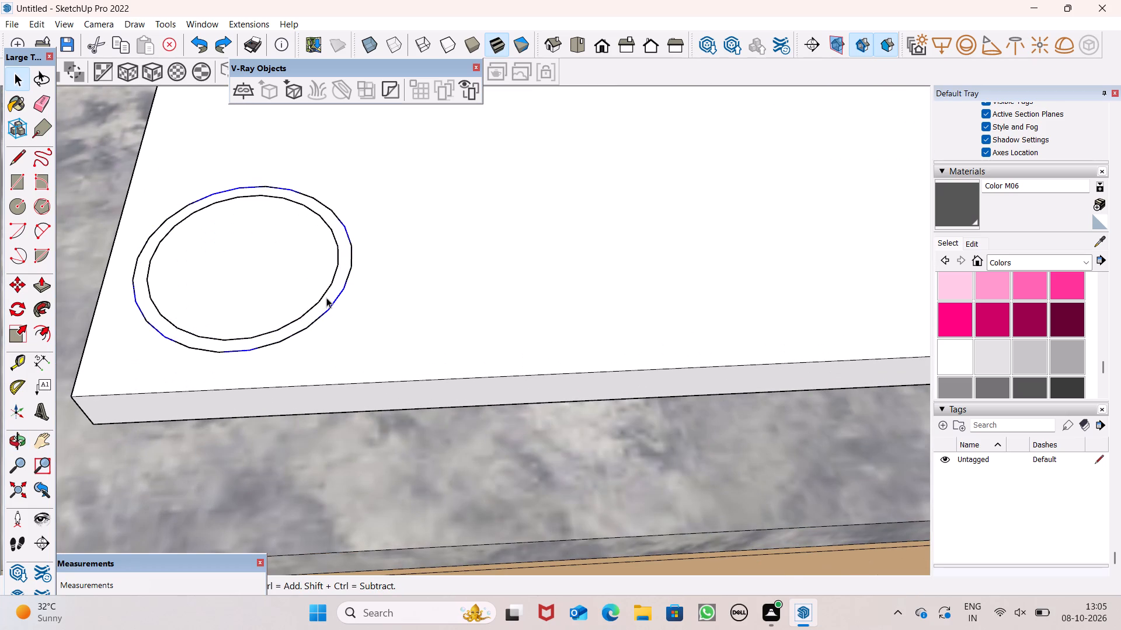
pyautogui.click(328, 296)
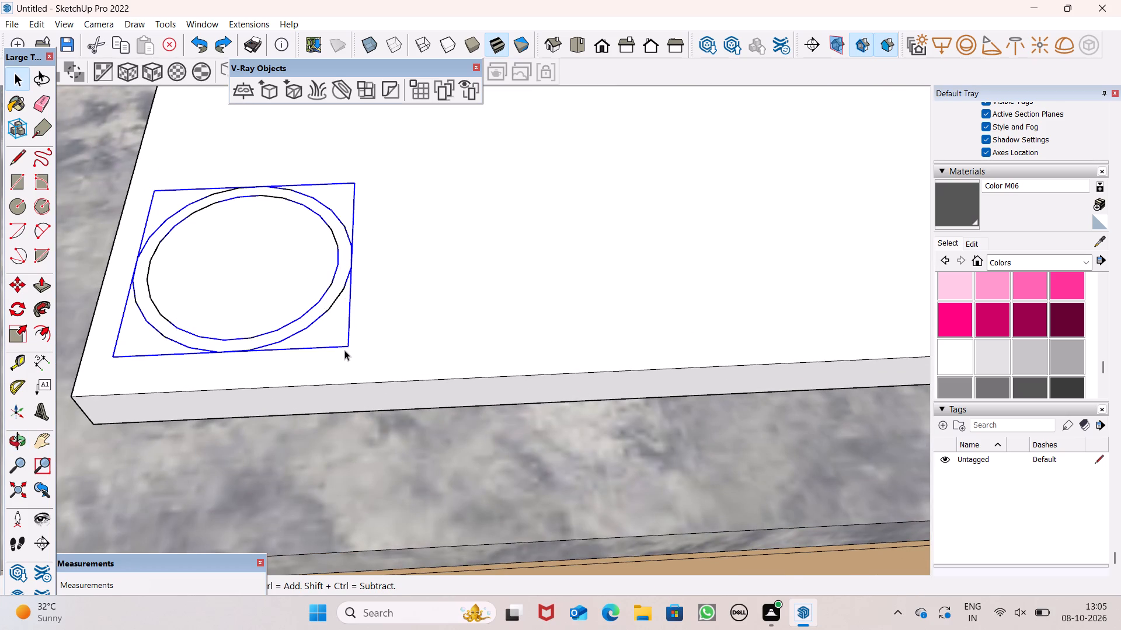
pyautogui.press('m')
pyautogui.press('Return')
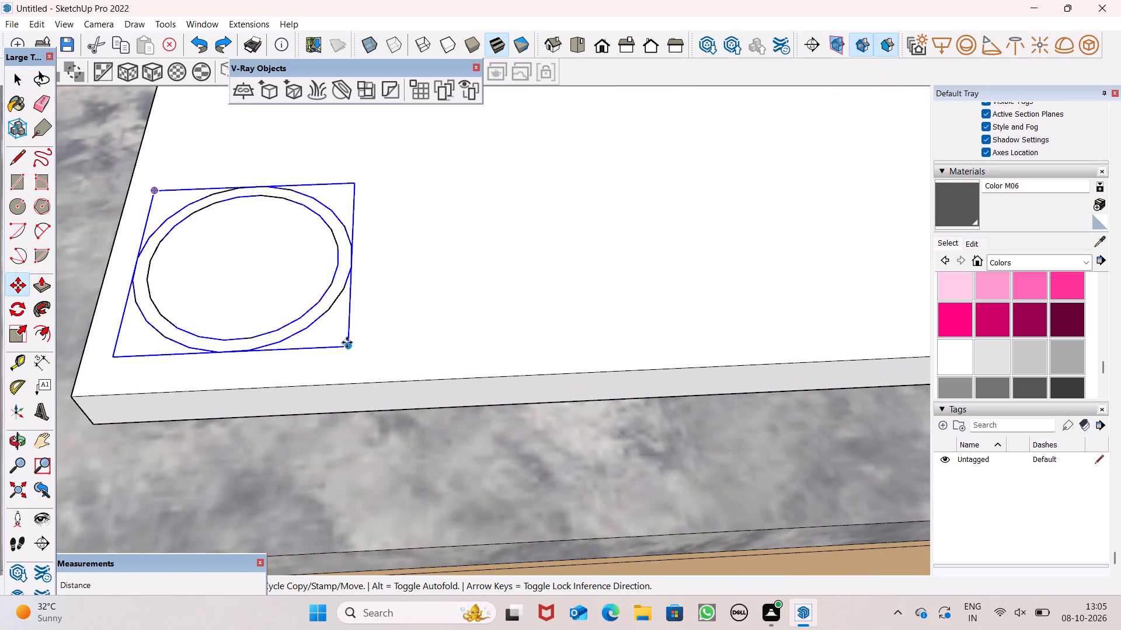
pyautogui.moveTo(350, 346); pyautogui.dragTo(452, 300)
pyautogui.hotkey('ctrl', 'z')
# Undo the front-left burner ring's grouping and both of its circles until the slab's top is clear.
pyautogui.press('z')
pyautogui.keyDown('ctrl'); pyautogui.scroll(-7, 434, 237); pyautogui.keyUp('ctrl')
pyautogui.hotkey('ctrl', 'z')
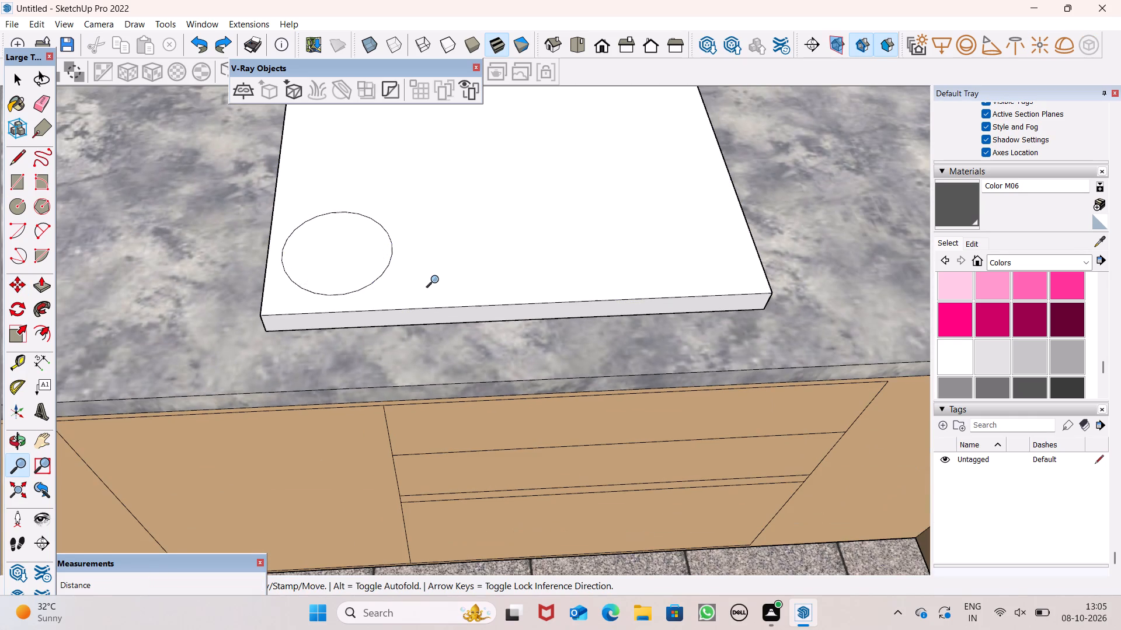
pyautogui.hotkey('ctrl', 'z')
# Push/Pull the hob slab's left end inward slightly over 1" and its front edge inward about 3 7/8".
pyautogui.scroll(-6, 413, 296)
pyautogui.scroll(-1, 363, 311)
pyautogui.moveTo(464, 295); pyautogui.dragTo(617, 188, button='middle')
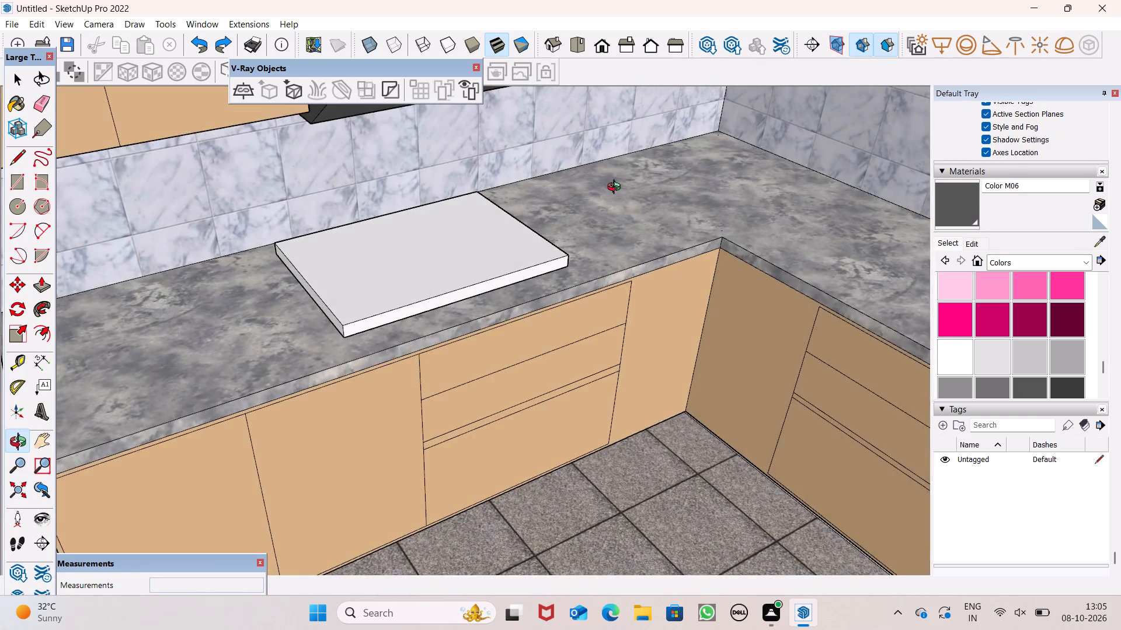
pyautogui.moveTo(617, 188); pyautogui.dragTo(643, 157, button='middle')
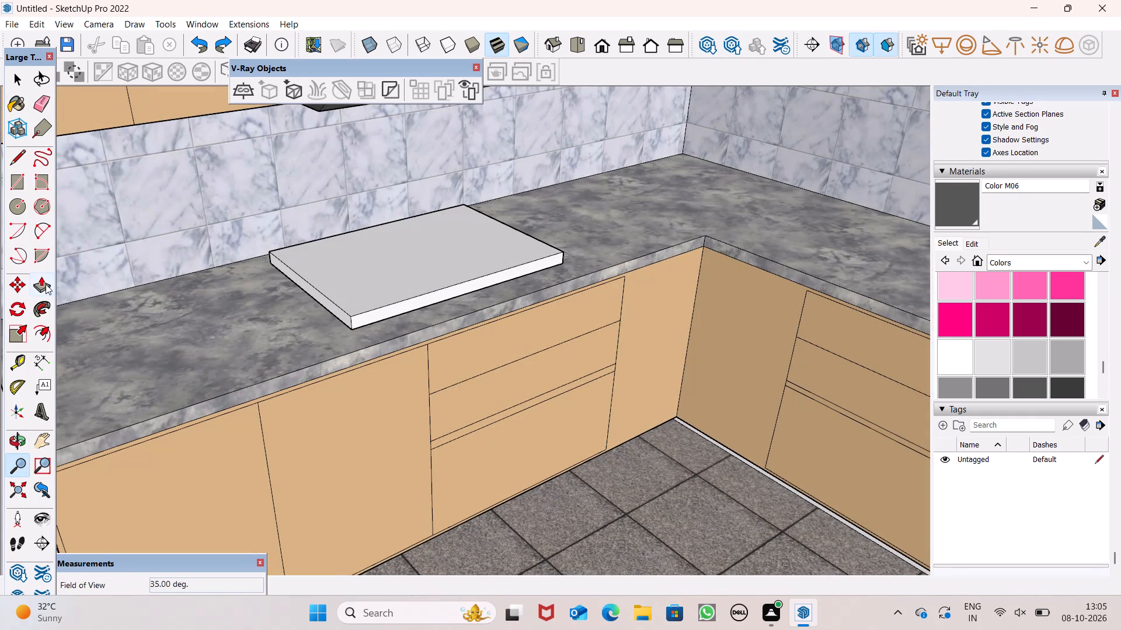
pyautogui.click(46, 284)
pyautogui.scroll(6, 330, 271)
pyautogui.scroll(3, 308, 319)
pyautogui.scroll(-1, 308, 319)
pyautogui.scroll(1, 308, 319)
pyautogui.moveTo(305, 324); pyautogui.dragTo(332, 319)
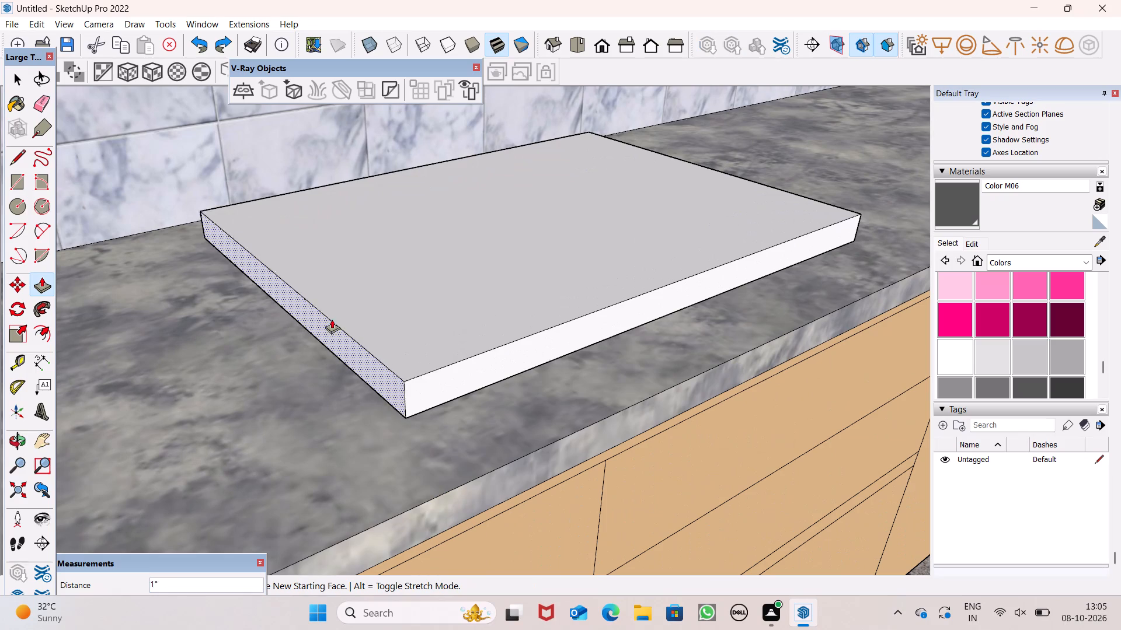
pyautogui.moveTo(332, 319); pyautogui.dragTo(340, 317)
pyautogui.moveTo(523, 316); pyautogui.dragTo(346, 219, button='middle')
pyautogui.moveTo(436, 267); pyautogui.dragTo(438, 265)
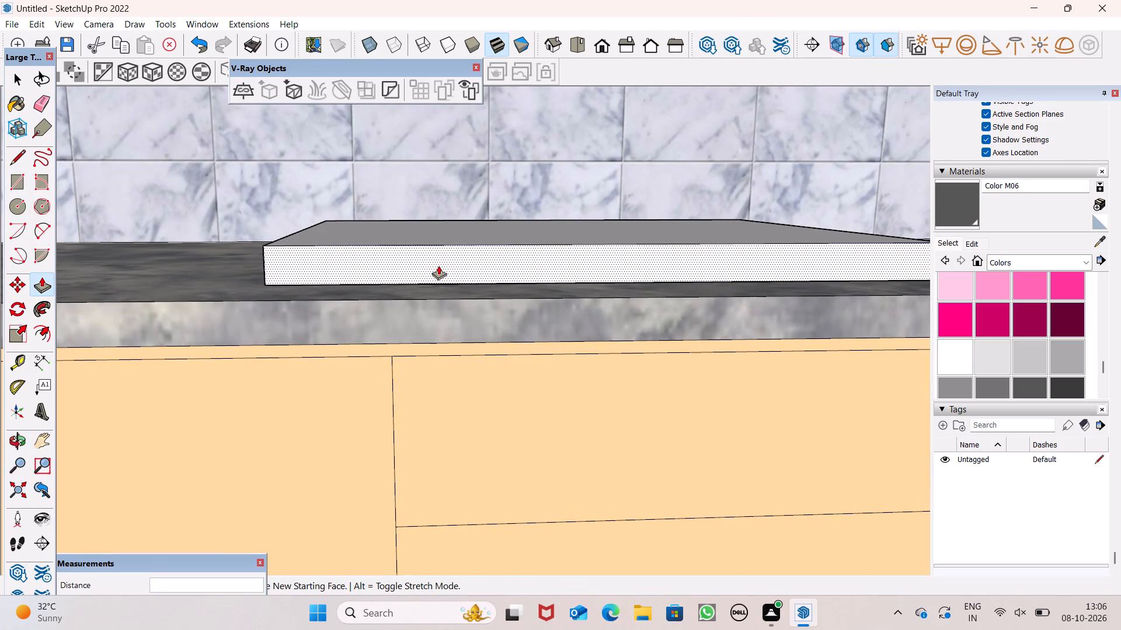
pyautogui.moveTo(438, 265); pyautogui.dragTo(441, 258)
# Push the slab's back edge inward about 2 3/8", away from the backsplash.
pyautogui.scroll(-2, 436, 276)
pyautogui.moveTo(524, 293); pyautogui.dragTo(468, 475, button='middle')
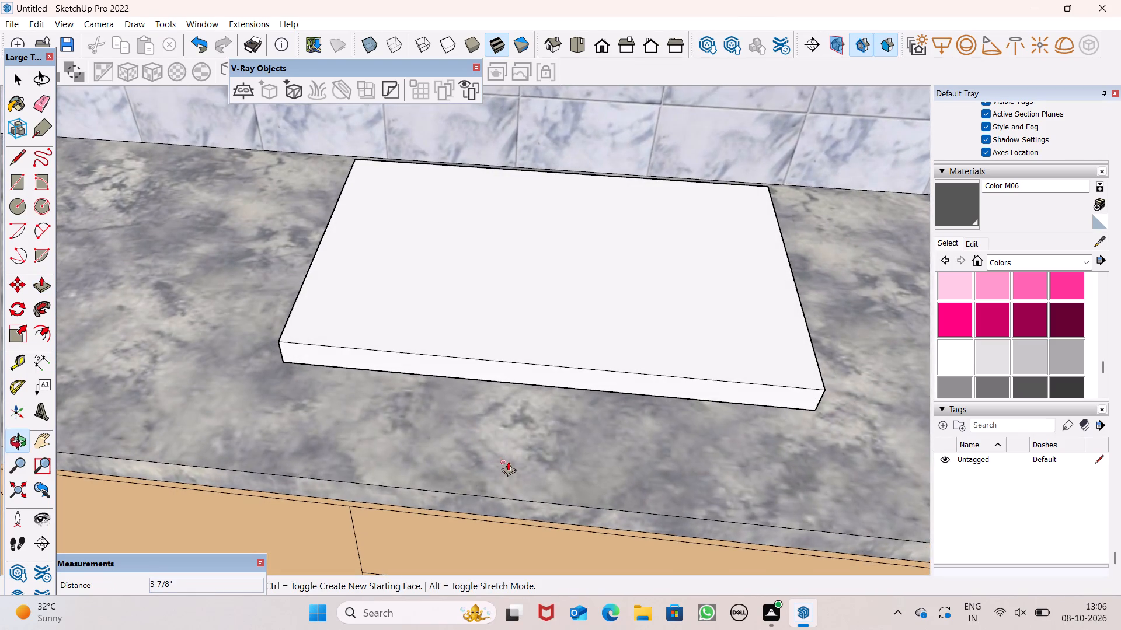
pyautogui.moveTo(708, 410); pyautogui.dragTo(187, 303, button='middle')
pyautogui.moveTo(744, 476); pyautogui.dragTo(594, 444, button='middle')
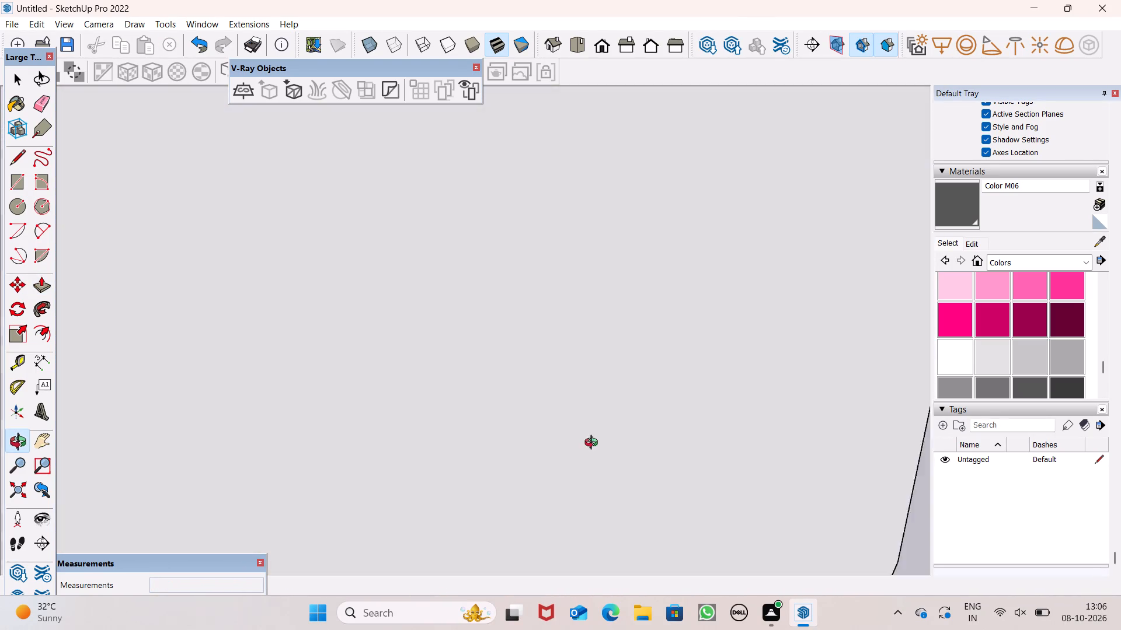
pyautogui.moveTo(594, 444); pyautogui.dragTo(700, 476, button='middle')
pyautogui.scroll(8, 705, 520)
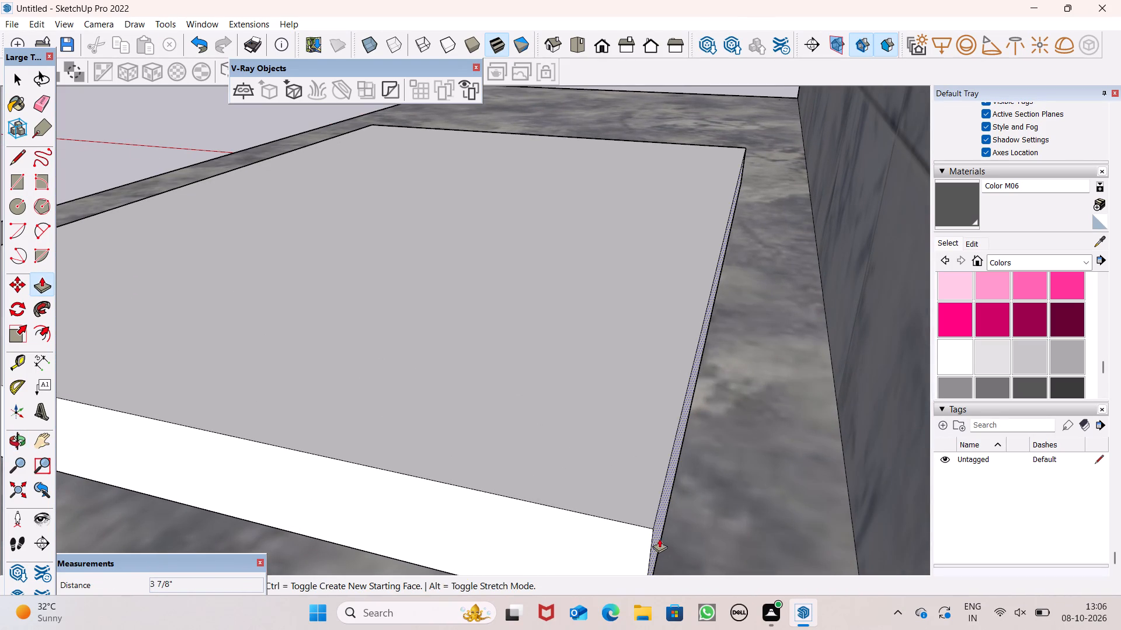
pyautogui.moveTo(661, 538); pyautogui.dragTo(543, 528)
# Pull the slab's front edge outward slightly over 1 1/4", and push its right end inward about 2 5/8".
pyautogui.scroll(-4, 602, 359)
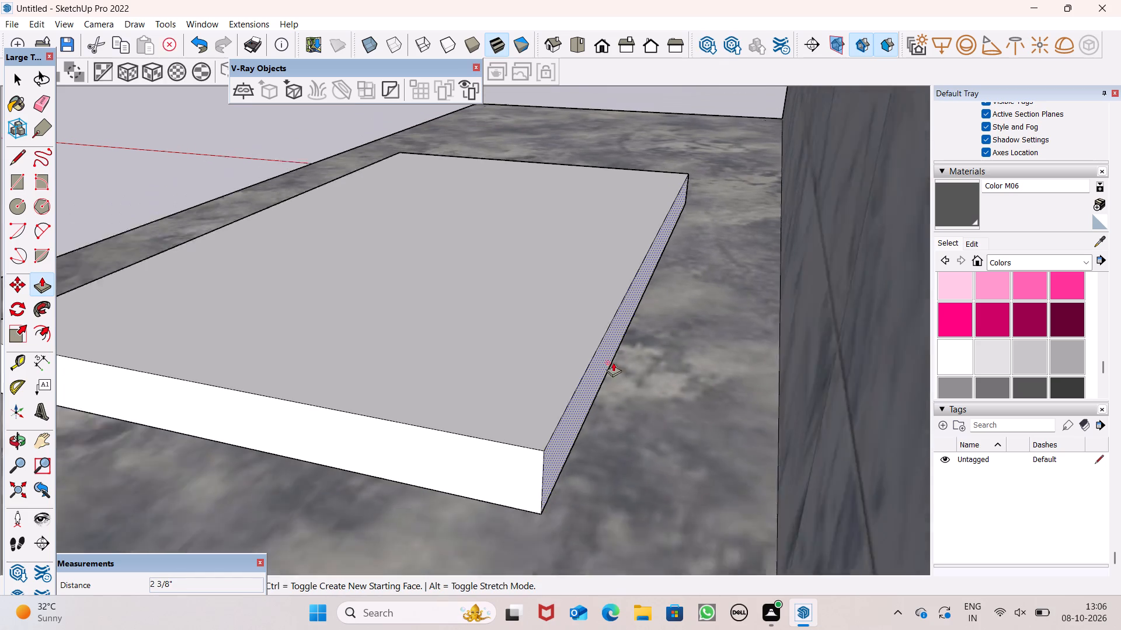
pyautogui.scroll(-3, 613, 362)
pyautogui.moveTo(625, 409); pyautogui.dragTo(928, 412, button='middle')
pyautogui.moveTo(445, 414); pyautogui.dragTo(418, 432)
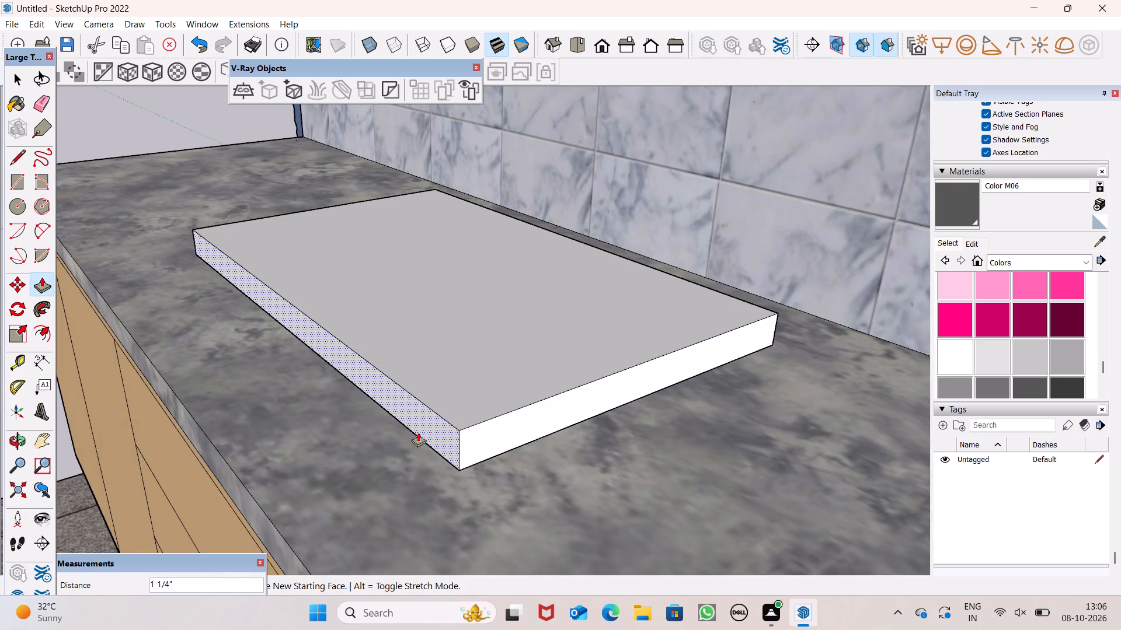
pyautogui.moveTo(418, 432); pyautogui.dragTo(401, 442)
pyautogui.moveTo(468, 440); pyautogui.dragTo(434, 414)
# Push the slab's back edge a further 2 5/16" or so away from the backsplash.
pyautogui.scroll(-3, 551, 391)
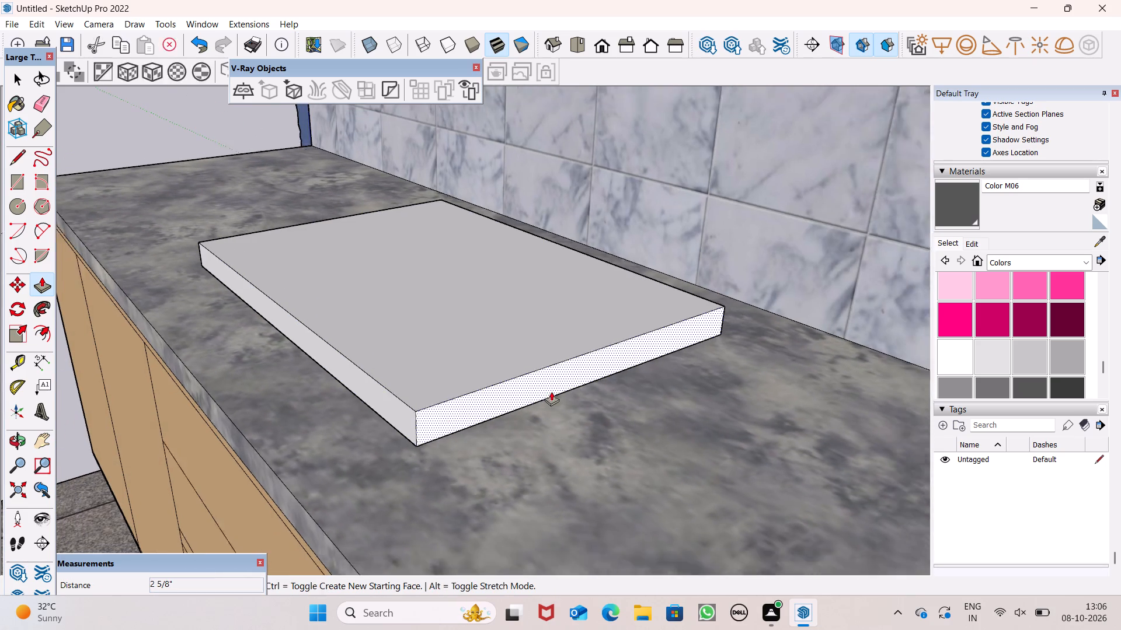
pyautogui.scroll(-1, 551, 391)
pyautogui.moveTo(566, 414); pyautogui.dragTo(803, 496, button='middle')
pyautogui.moveTo(674, 370); pyautogui.dragTo(259, 324, button='middle')
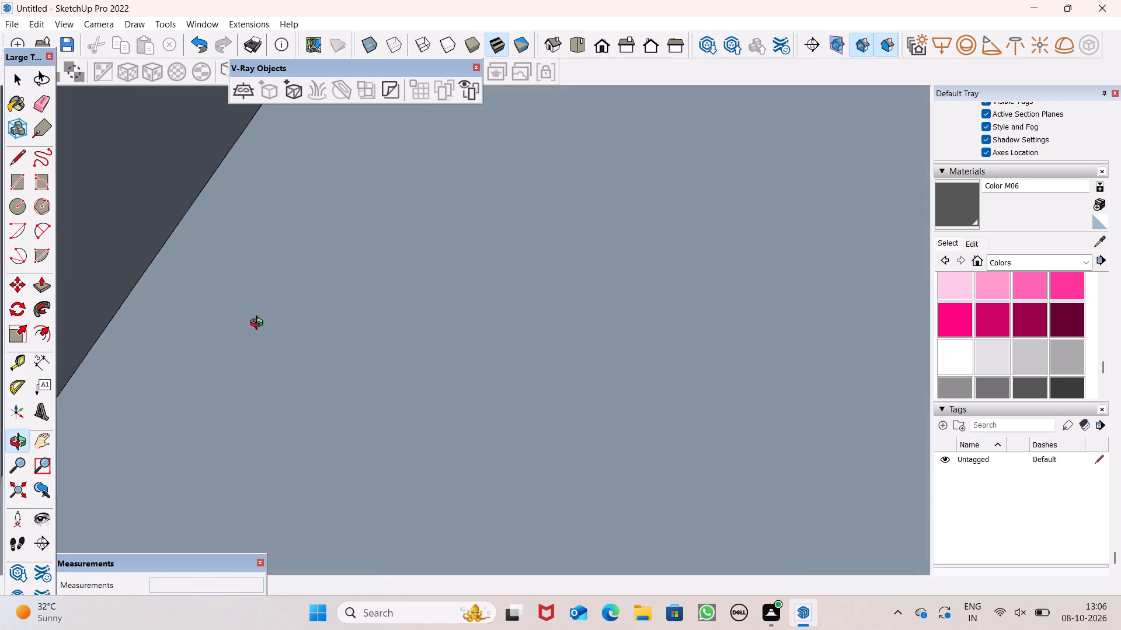
pyautogui.moveTo(259, 324); pyautogui.dragTo(511, 310, button='middle')
pyautogui.scroll(8, 584, 267)
pyautogui.moveTo(622, 286); pyautogui.dragTo(251, 290, button='middle')
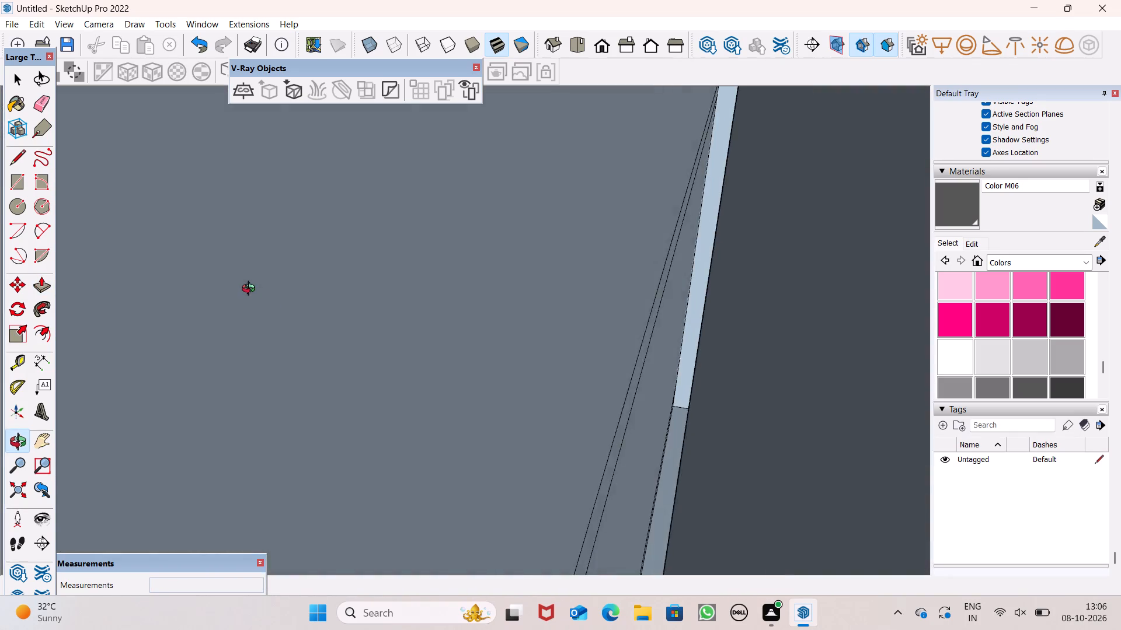
pyautogui.moveTo(251, 290); pyautogui.dragTo(272, 325, button='middle')
pyautogui.moveTo(458, 395); pyautogui.dragTo(444, 385)
pyautogui.moveTo(445, 384); pyautogui.dragTo(378, 362)
# Examine the resized slab's placement on the countertop within the whole kitchen.
pyautogui.scroll(-6, 543, 343)
pyautogui.moveTo(538, 357); pyautogui.dragTo(776, 412, button='middle')
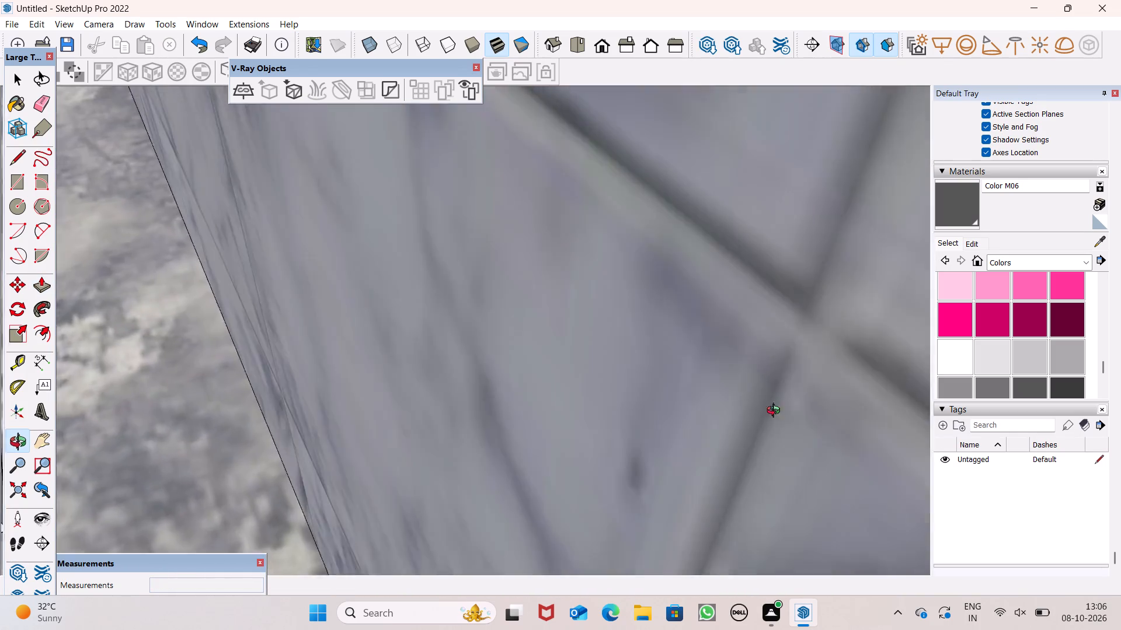
pyautogui.moveTo(776, 412); pyautogui.dragTo(801, 393, button='middle')
pyautogui.scroll(-6, 628, 321)
pyautogui.scroll(1, 658, 306)
pyautogui.scroll(-5, 666, 274)
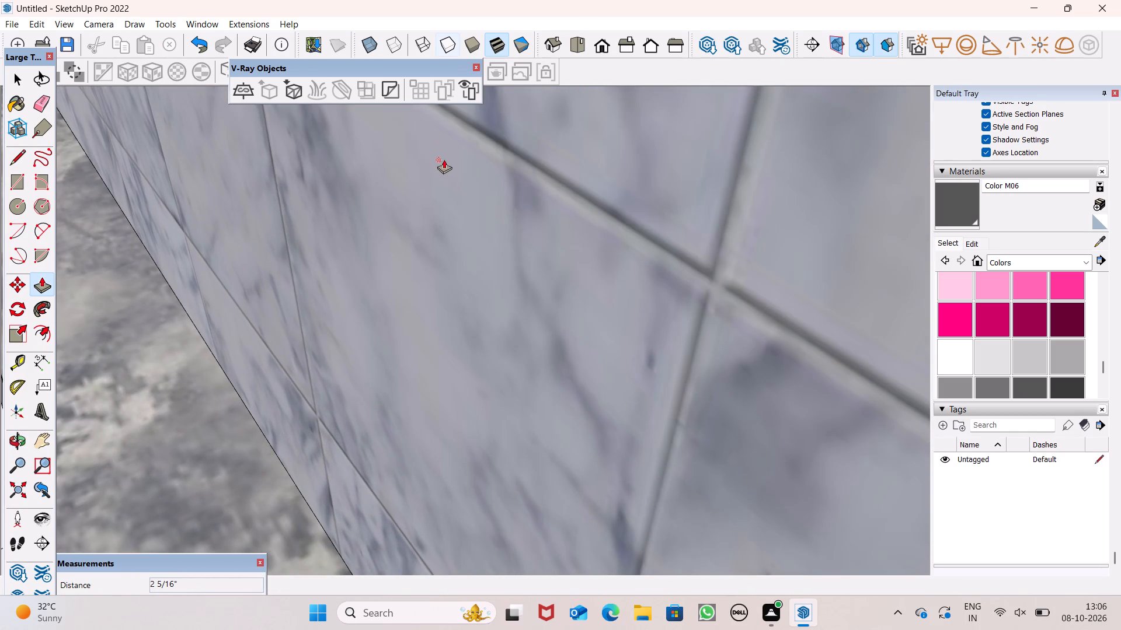
pyautogui.scroll(-4, 461, 209)
pyautogui.scroll(-8, 538, 267)
pyautogui.scroll(-3, 611, 299)
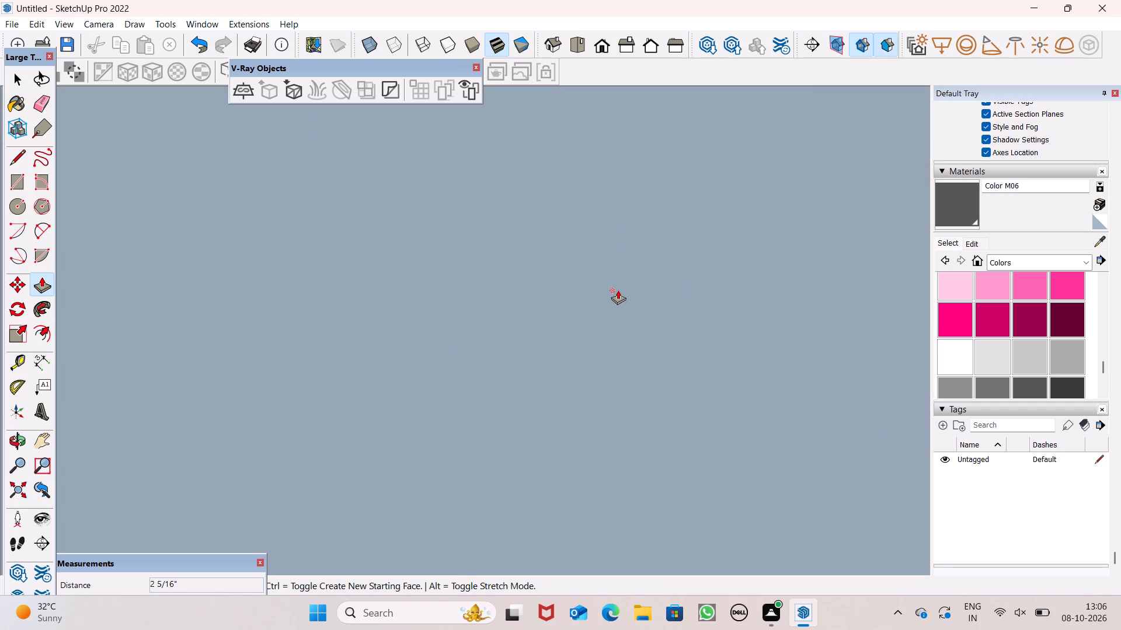
pyautogui.scroll(-2, 618, 290)
pyautogui.click(600, 50)
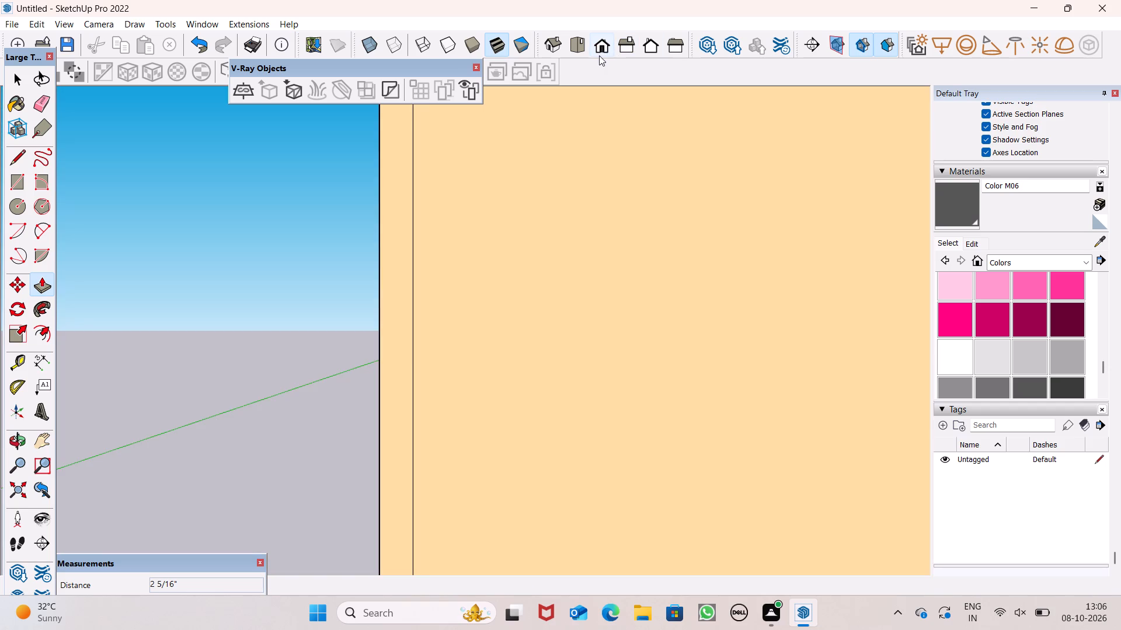
pyautogui.scroll(-5, 597, 253)
pyautogui.scroll(-1, 569, 293)
pyautogui.scroll(-5, 542, 346)
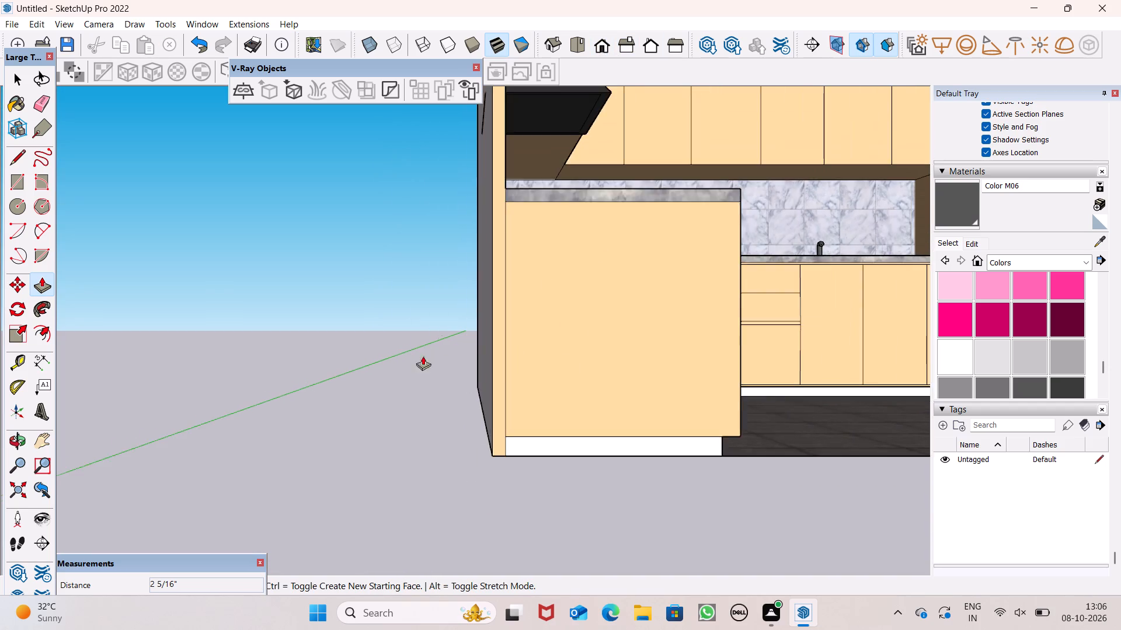
pyautogui.scroll(-11, 423, 356)
pyautogui.moveTo(593, 429); pyautogui.dragTo(142, 508, button='middle')
pyautogui.scroll(2, 329, 400)
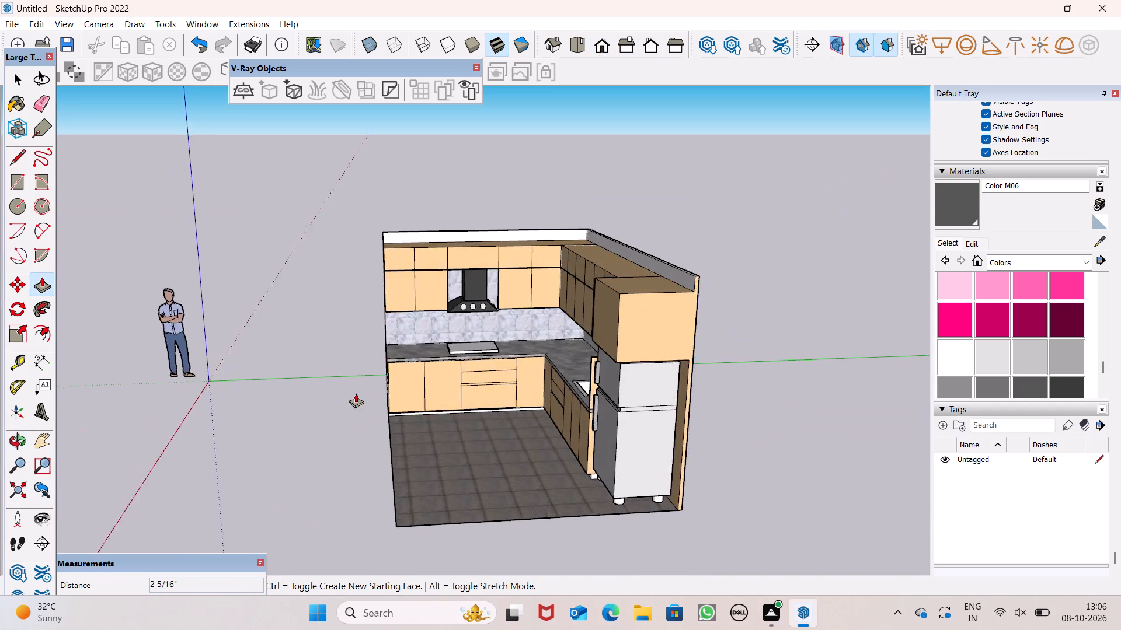
# Push the slab's front edge inward about 11/16".
pyautogui.scroll(6, 356, 393)
pyautogui.moveTo(486, 358); pyautogui.dragTo(445, 439, button='middle')
pyautogui.scroll(5, 520, 355)
pyautogui.scroll(6, 650, 297)
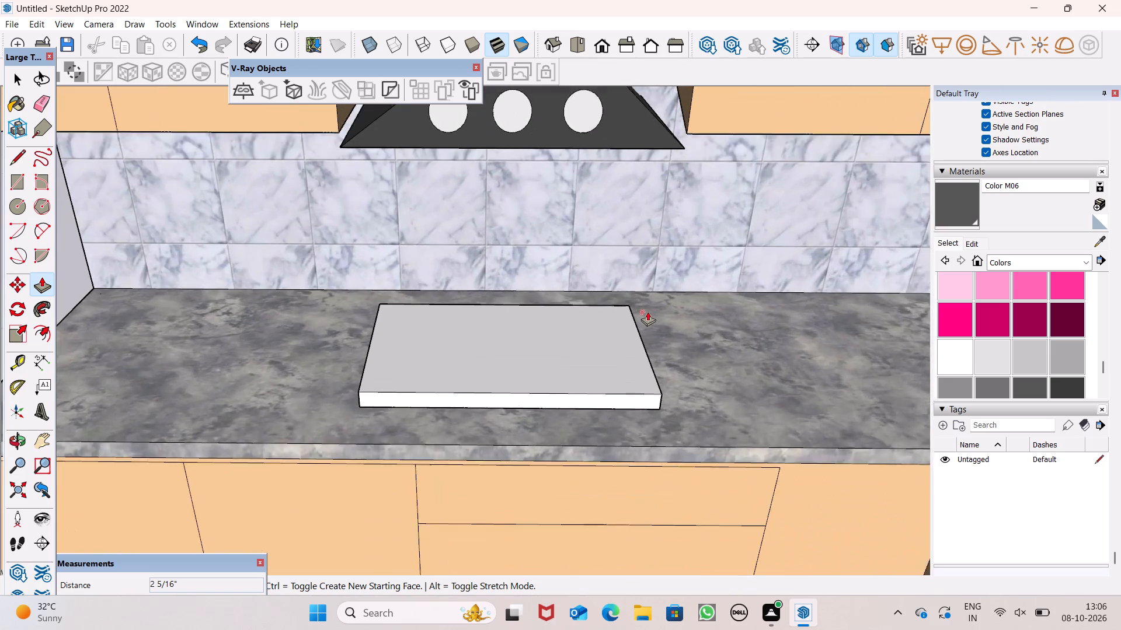
pyautogui.moveTo(615, 360); pyautogui.dragTo(615, 460, button='middle')
pyautogui.scroll(5, 448, 430)
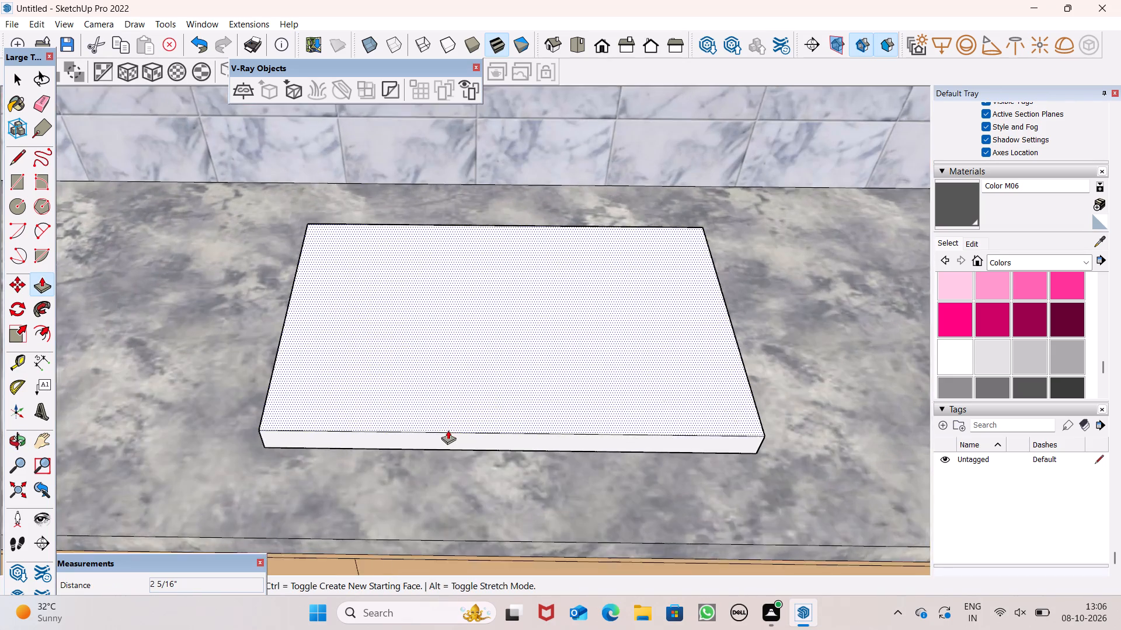
pyautogui.moveTo(452, 437); pyautogui.dragTo(455, 428)
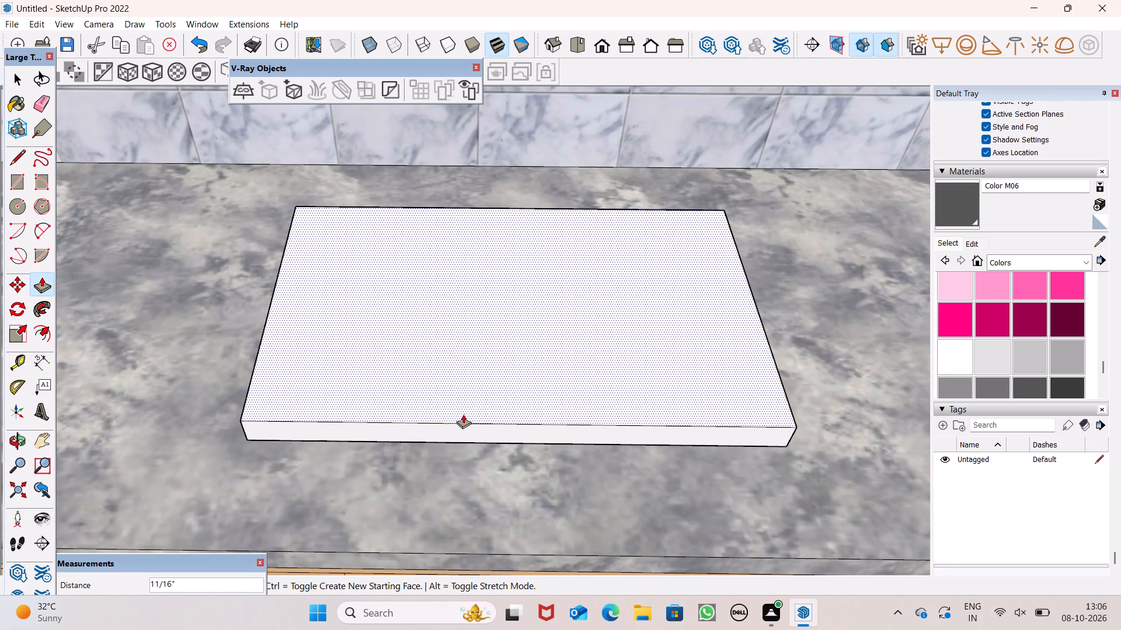
pyautogui.press('space')
# Draw two concentric circles with radii of about 3 13/16" and 3 1/8" near the front-left corner of the slab's top.
pyautogui.scroll(-2, 406, 388)
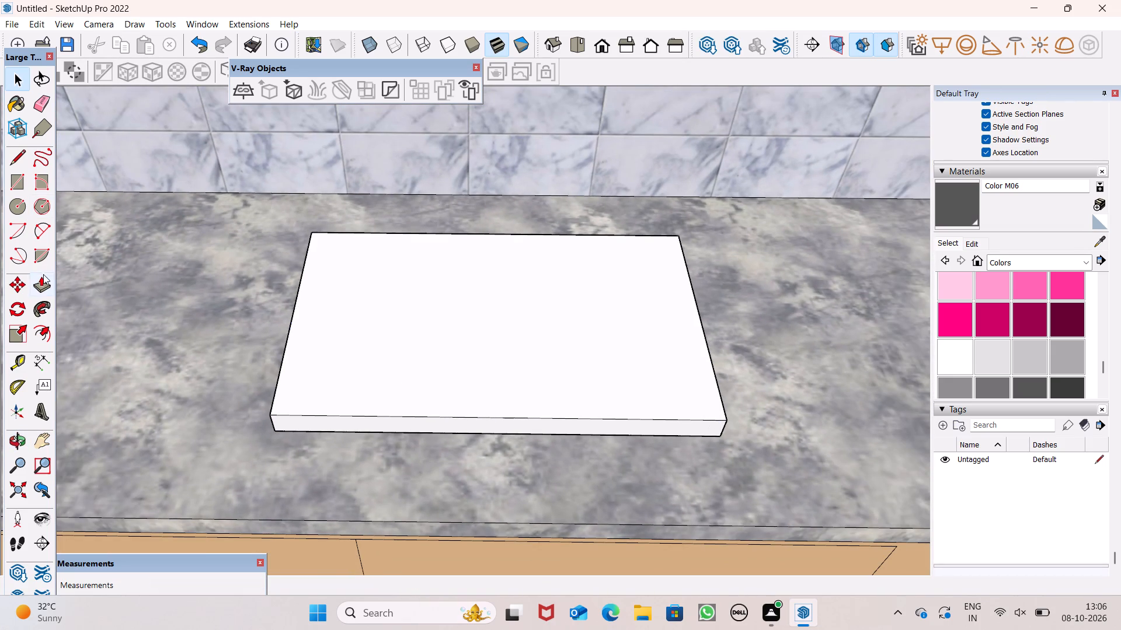
pyautogui.click(8, 206)
pyautogui.scroll(2, 622, 325)
pyautogui.scroll(-1, 622, 325)
pyautogui.scroll(1, 622, 325)
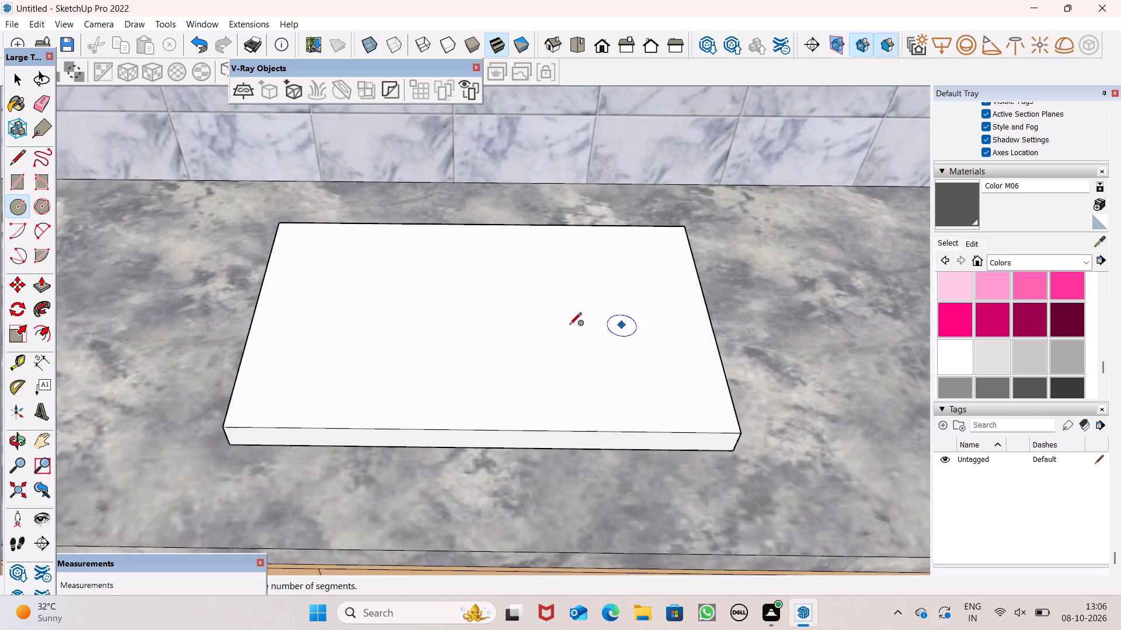
pyautogui.moveTo(536, 326); pyautogui.dragTo(553, 398, button='middle')
pyautogui.scroll(1, 529, 373)
pyautogui.scroll(3, 257, 240)
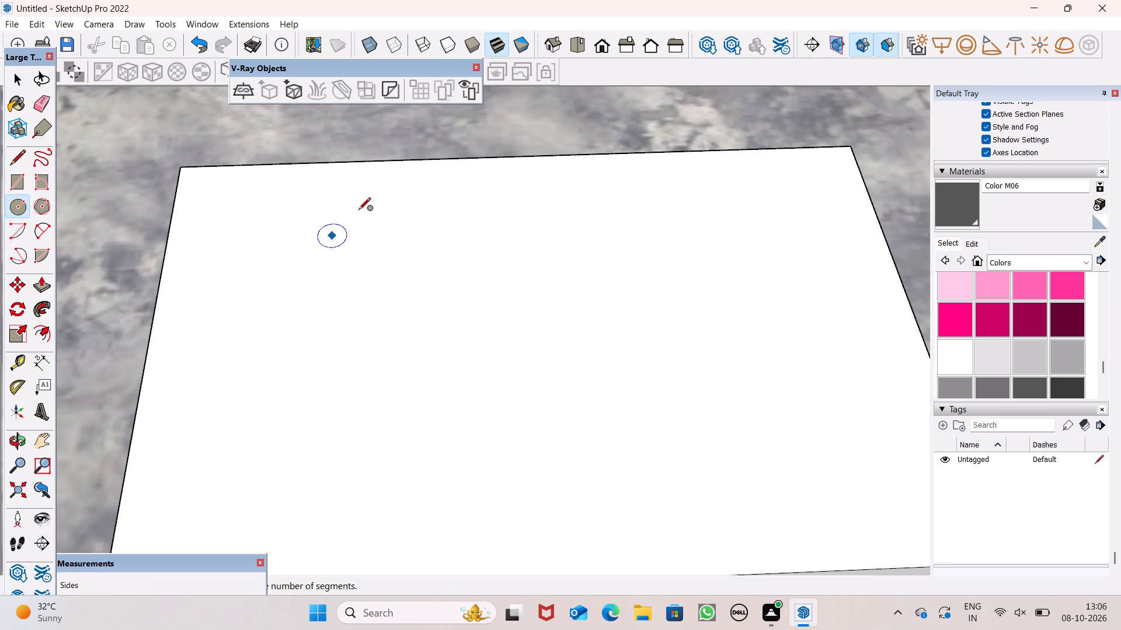
pyautogui.scroll(-5, 358, 210)
pyautogui.click(302, 340)
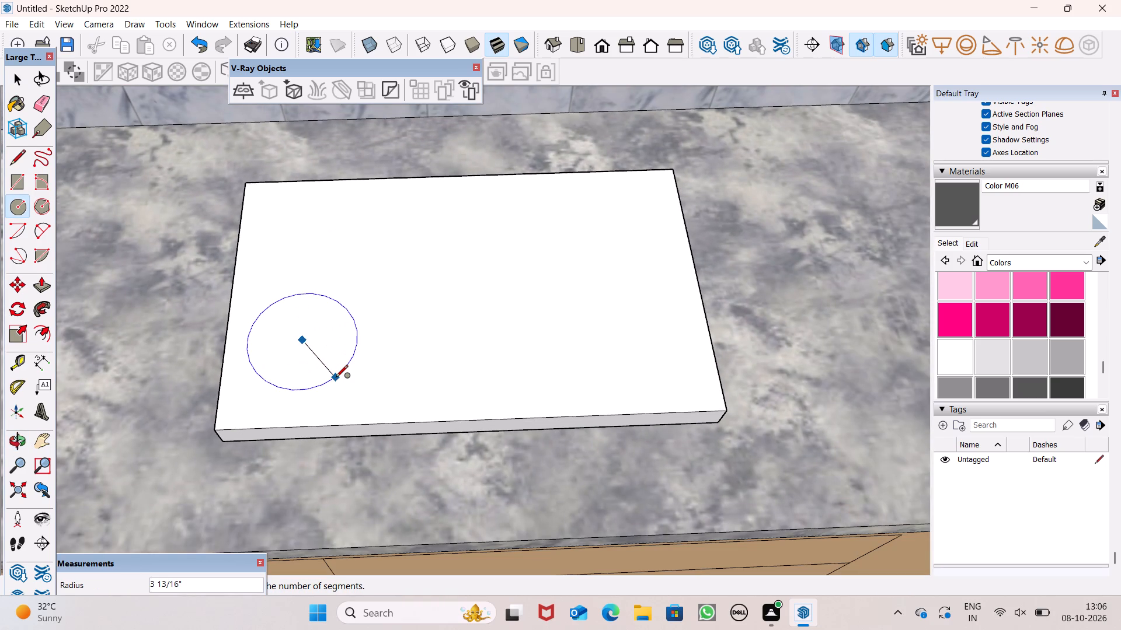
pyautogui.click(336, 378)
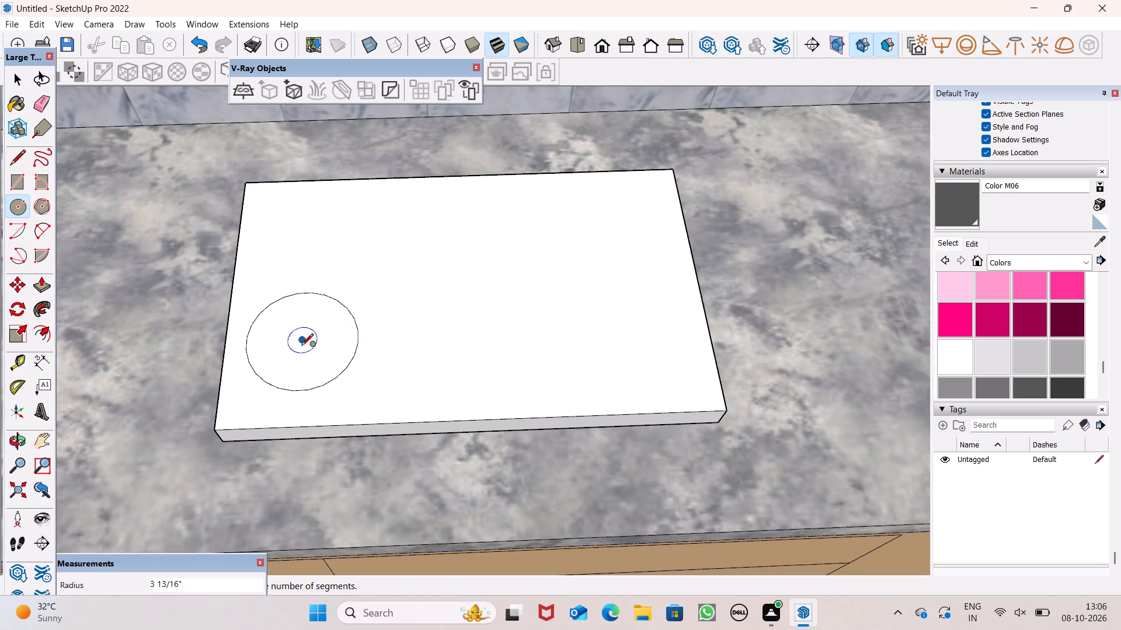
pyautogui.click(300, 346)
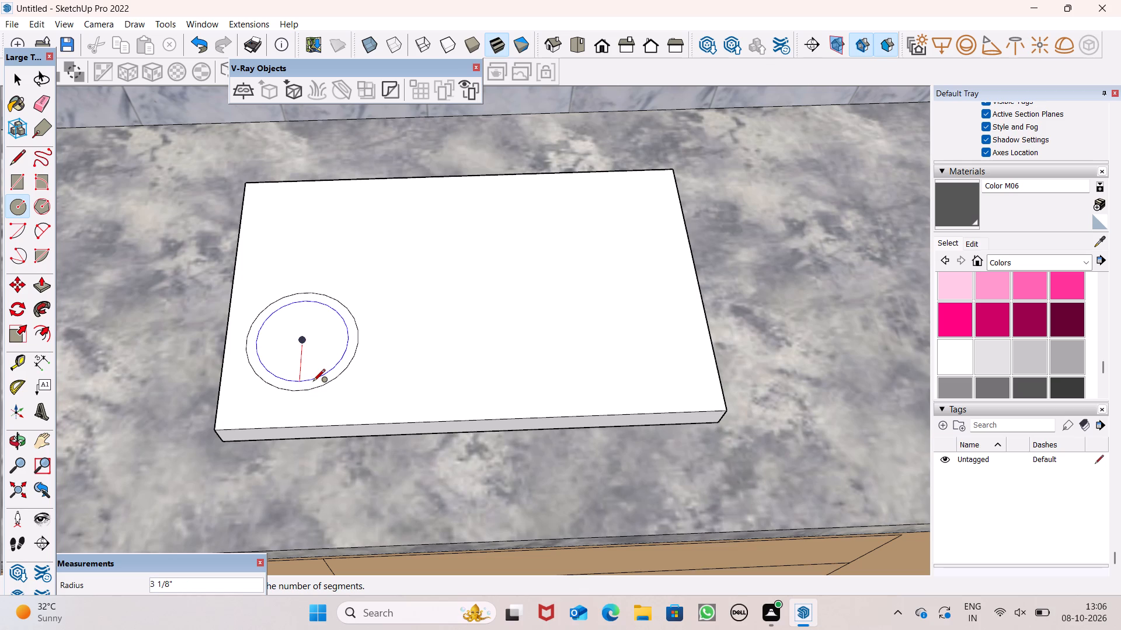
pyautogui.click(313, 382)
pyautogui.press('space')
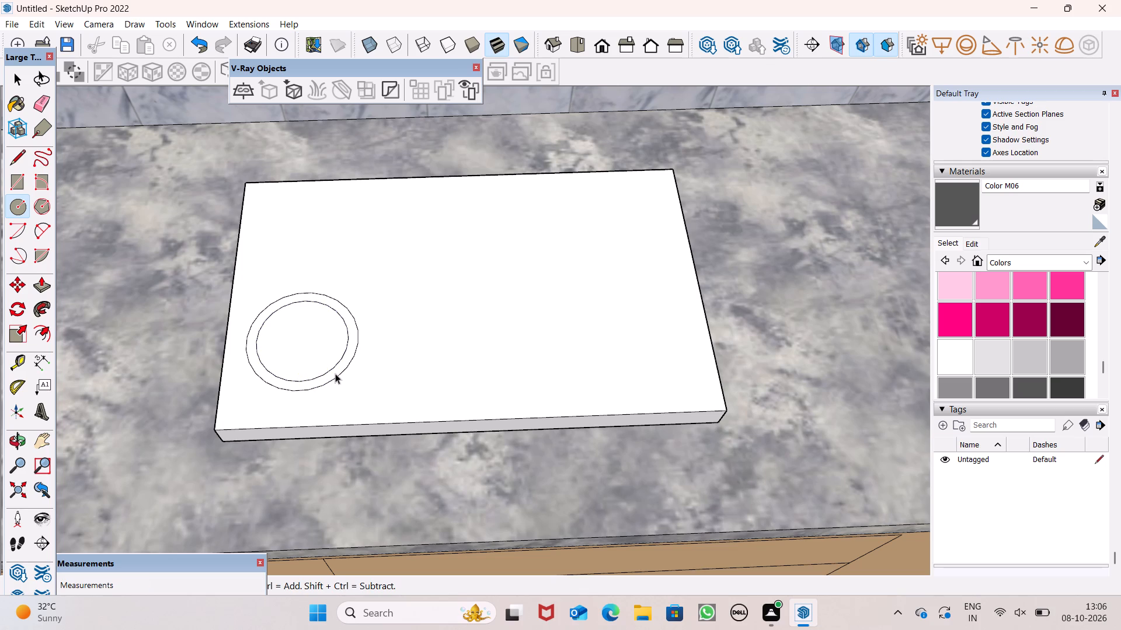
# Copy the front-left burner ring to the slab's back-left, back-right and front-right areas, making four burners.
pyautogui.doubleClick(335, 373)
pyautogui.press('m')
pyautogui.press('Return')
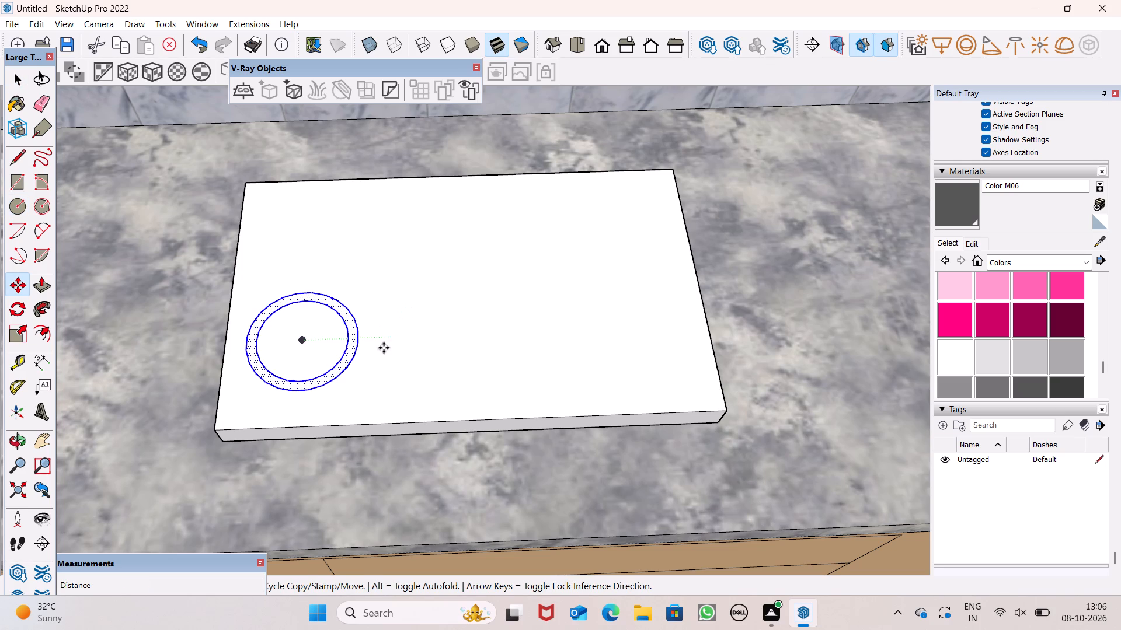
pyautogui.moveTo(353, 357); pyautogui.dragTo(374, 345)
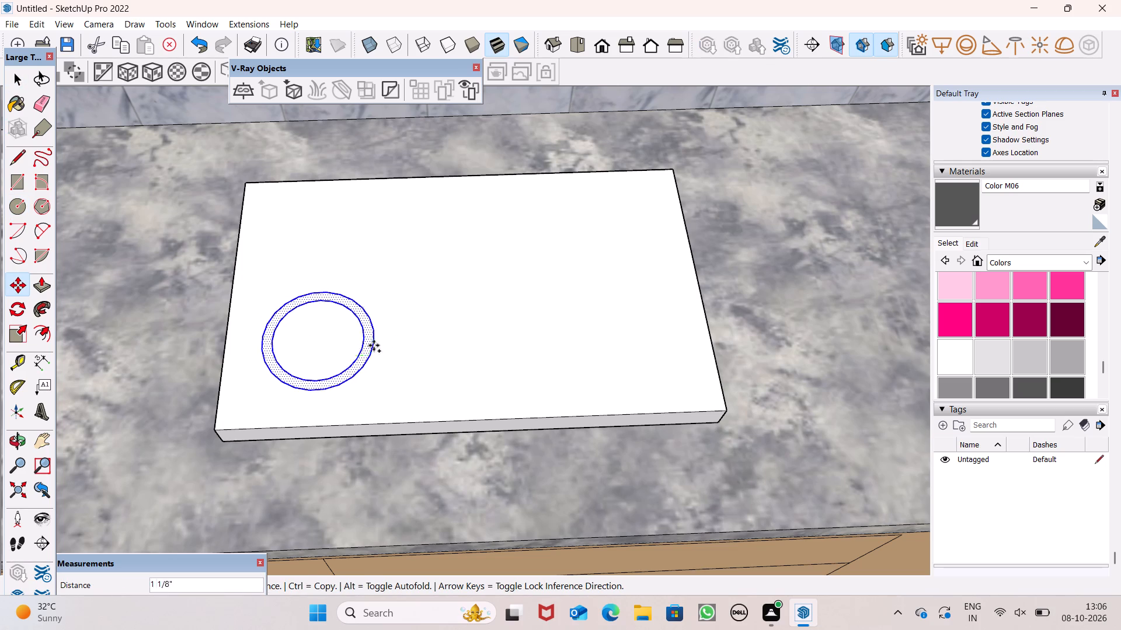
pyautogui.moveTo(374, 345); pyautogui.dragTo(441, 250)
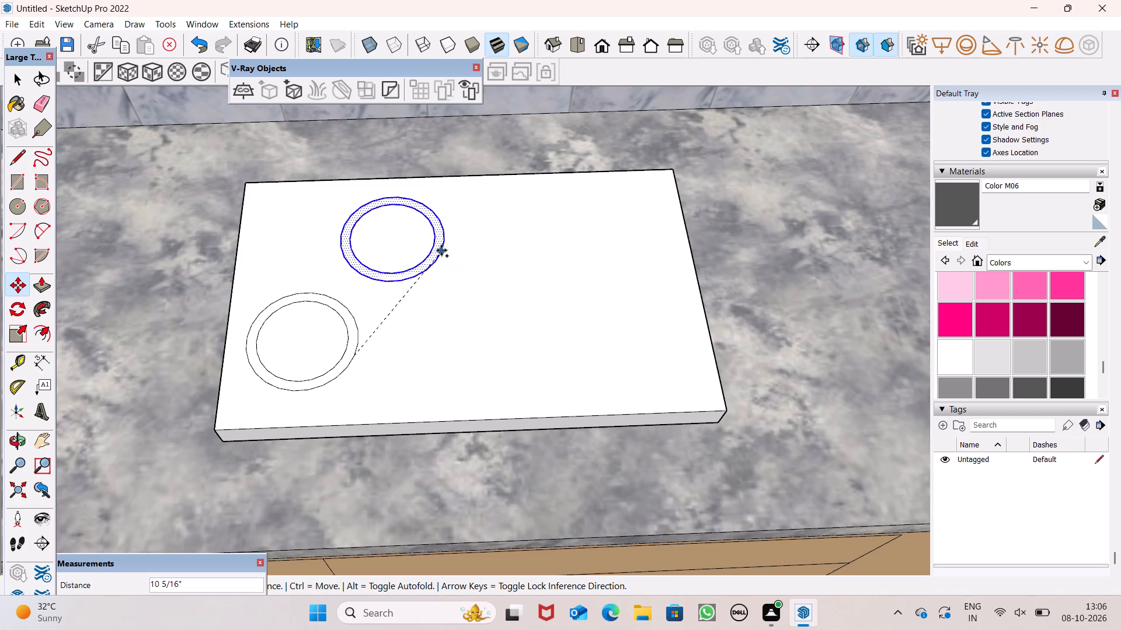
pyautogui.moveTo(441, 250); pyautogui.dragTo(441, 250)
pyautogui.moveTo(440, 250); pyautogui.dragTo(601, 254)
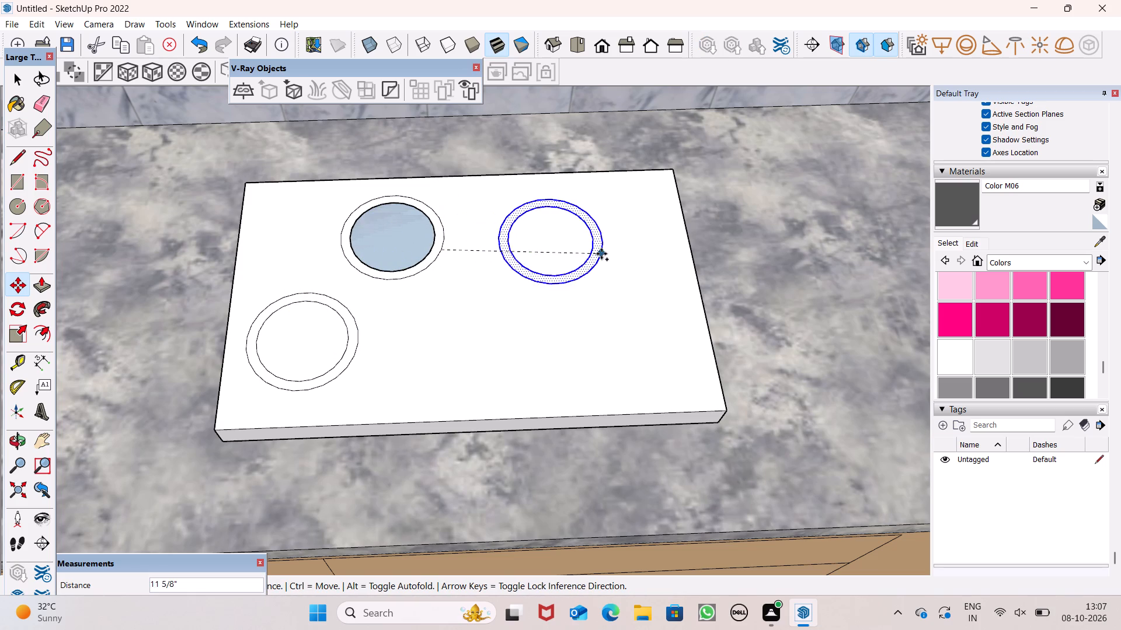
pyautogui.moveTo(601, 254); pyautogui.dragTo(600, 244)
pyautogui.click(600, 244)
pyautogui.moveTo(600, 244); pyautogui.dragTo(666, 345)
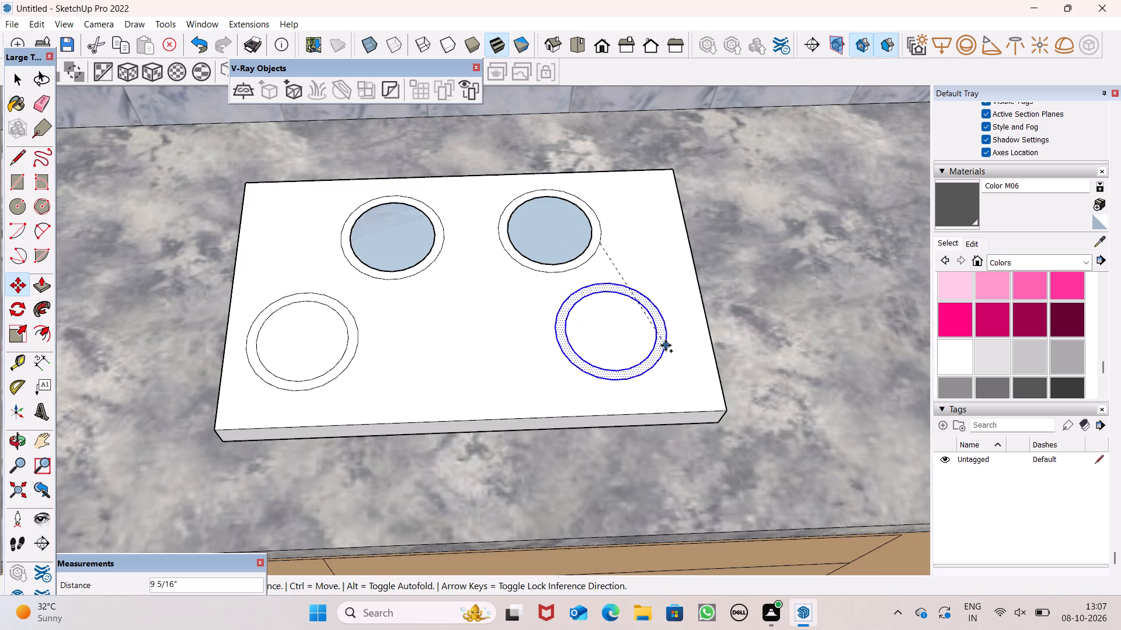
pyautogui.moveTo(666, 345); pyautogui.dragTo(664, 345)
pyautogui.press('space')
pyautogui.scroll(-6, 502, 293)
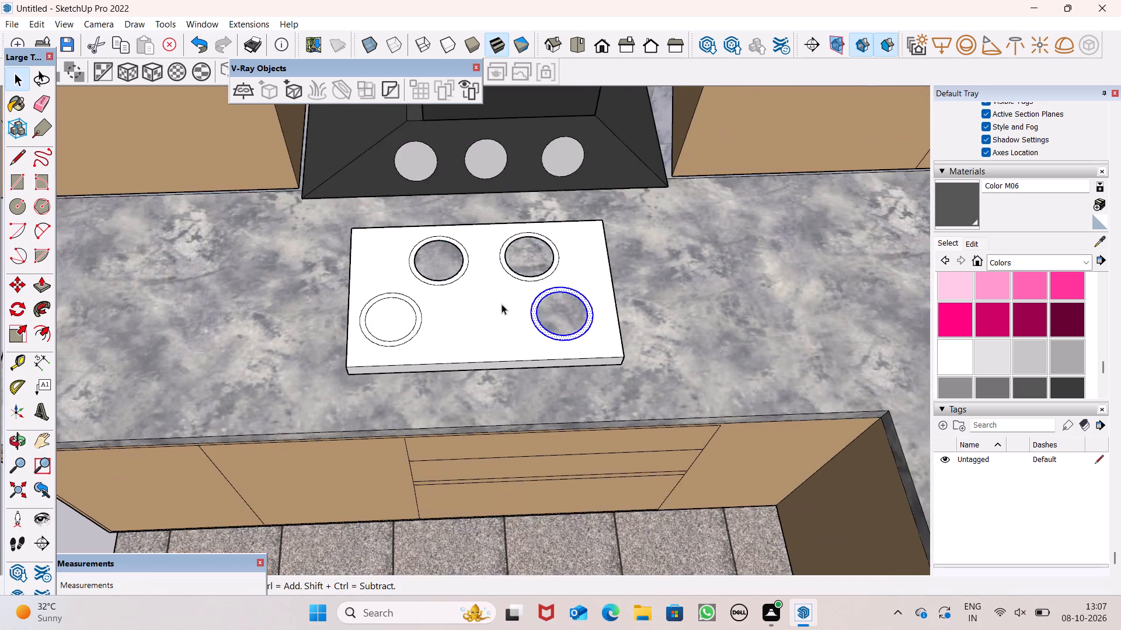
pyautogui.scroll(-3, 502, 304)
pyautogui.press('space')
# Move the front-left burner ring about 1 15/16" inward, away from the slab's left edge.
pyautogui.scroll(12, 432, 331)
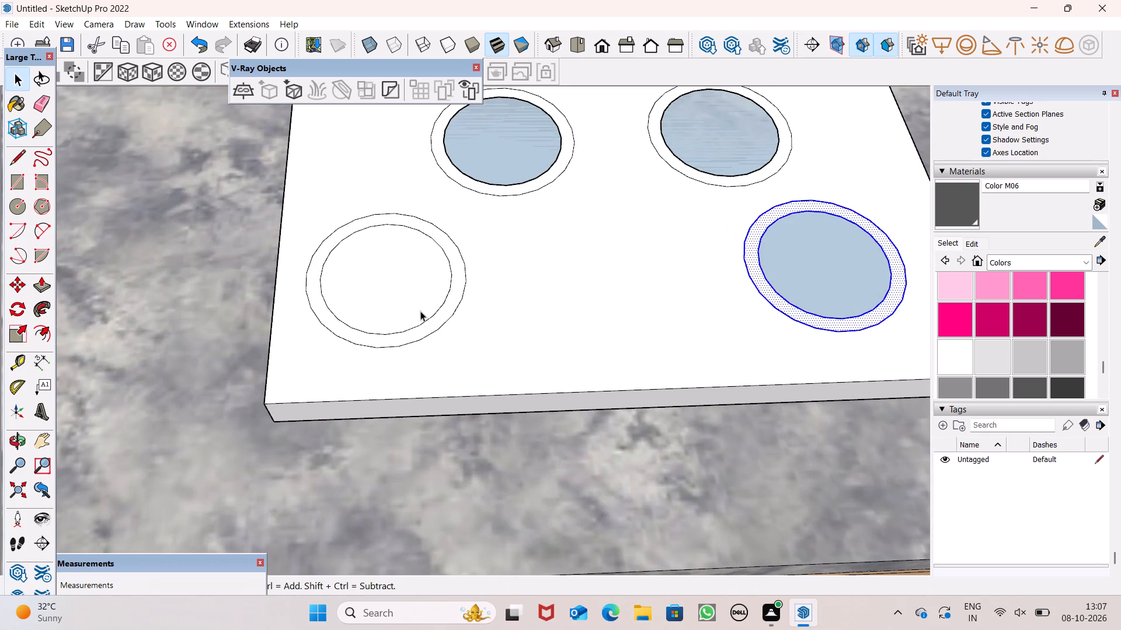
pyautogui.click(420, 310)
pyautogui.doubleClick(448, 312)
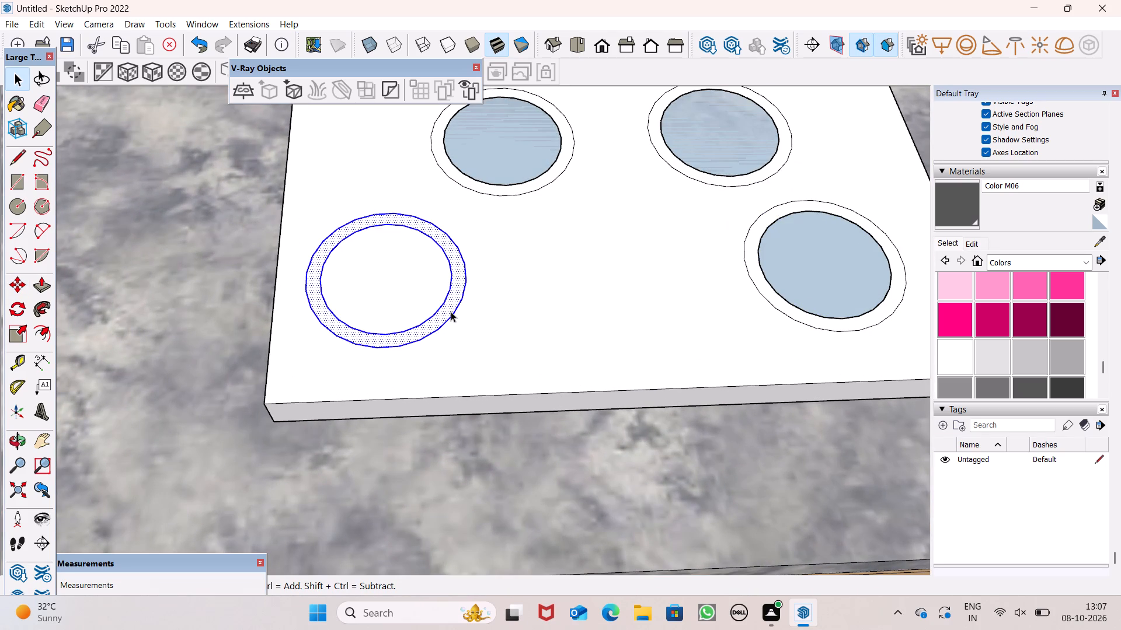
pyautogui.press('m')
pyautogui.press('Return')
pyautogui.moveTo(450, 314); pyautogui.dragTo(487, 341)
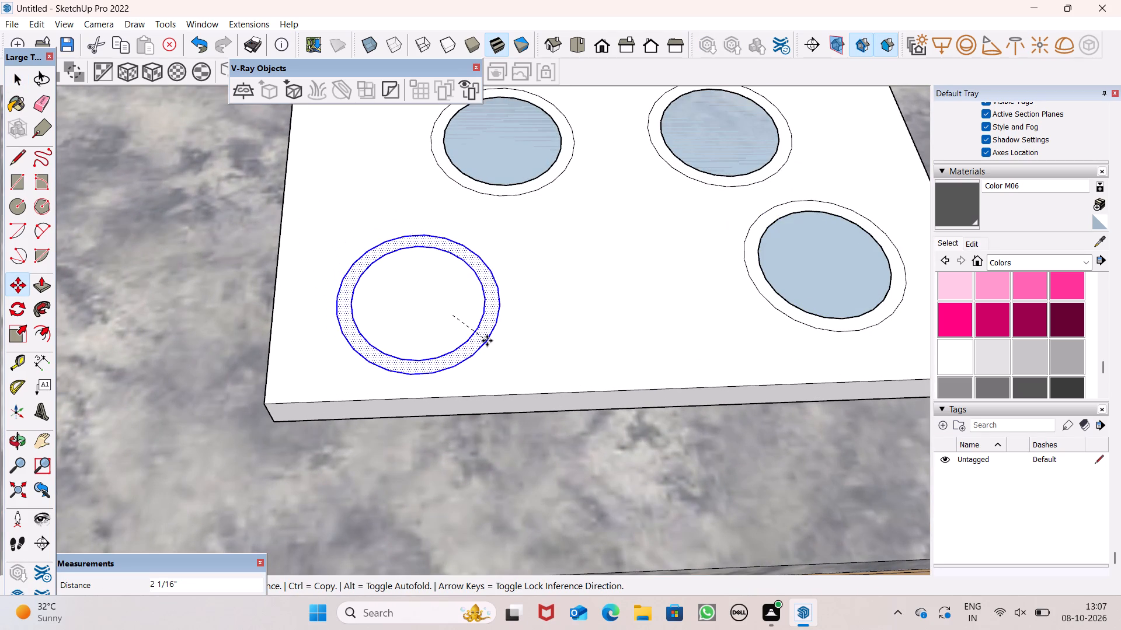
pyautogui.moveTo(487, 341); pyautogui.dragTo(493, 327)
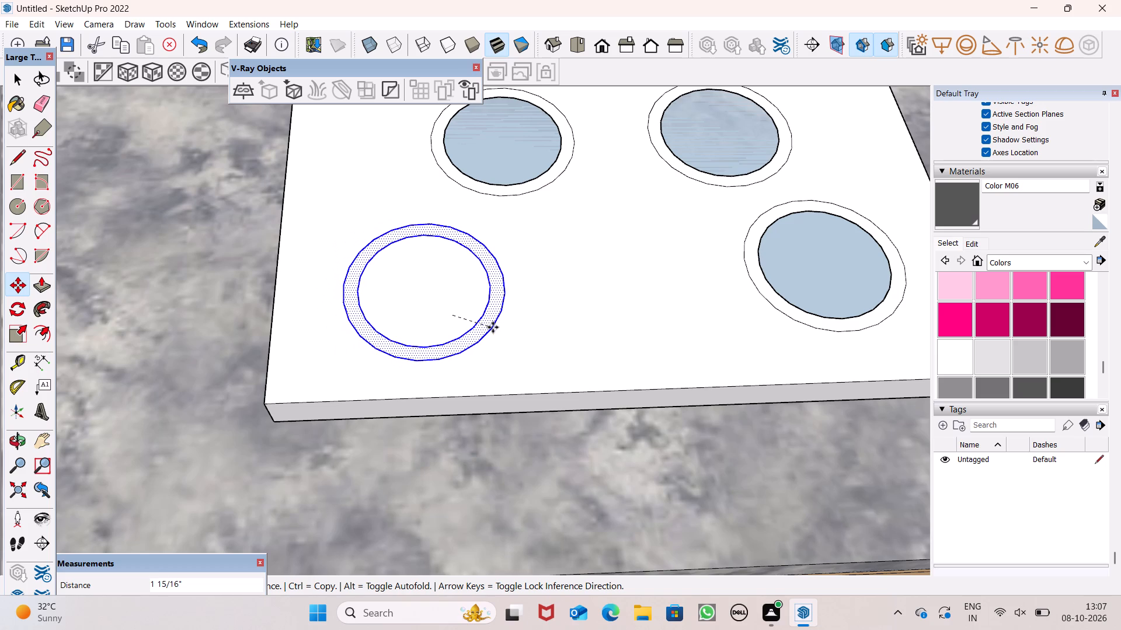
pyautogui.moveTo(493, 327); pyautogui.dragTo(491, 325)
pyautogui.press('space')
pyautogui.press('space')
pyautogui.scroll(-11, 520, 331)
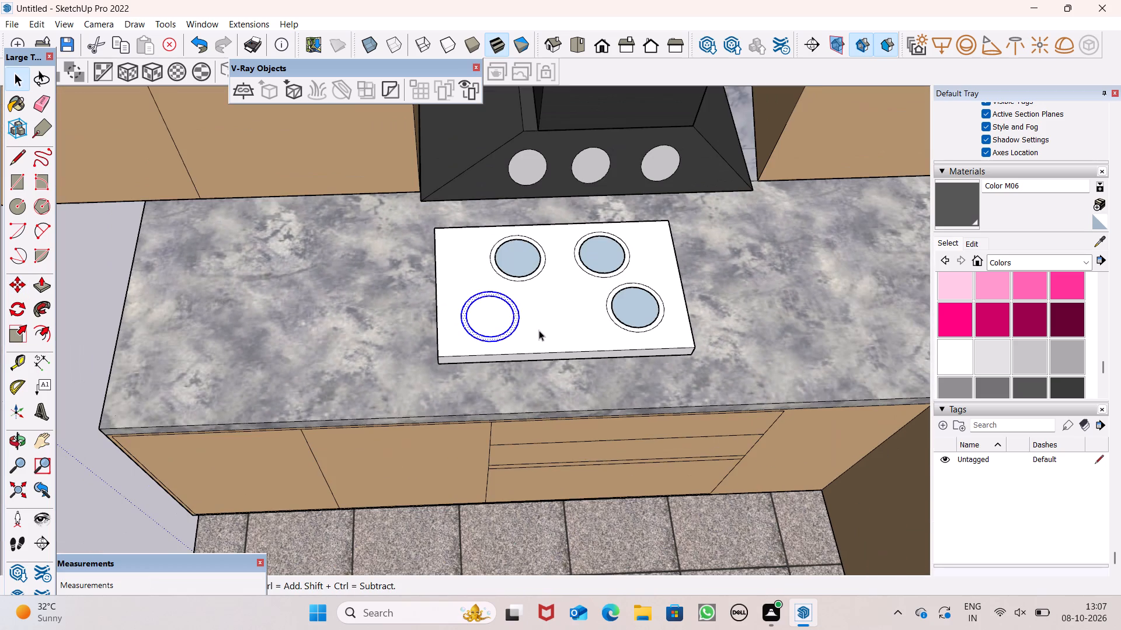
pyautogui.scroll(-6, 548, 322)
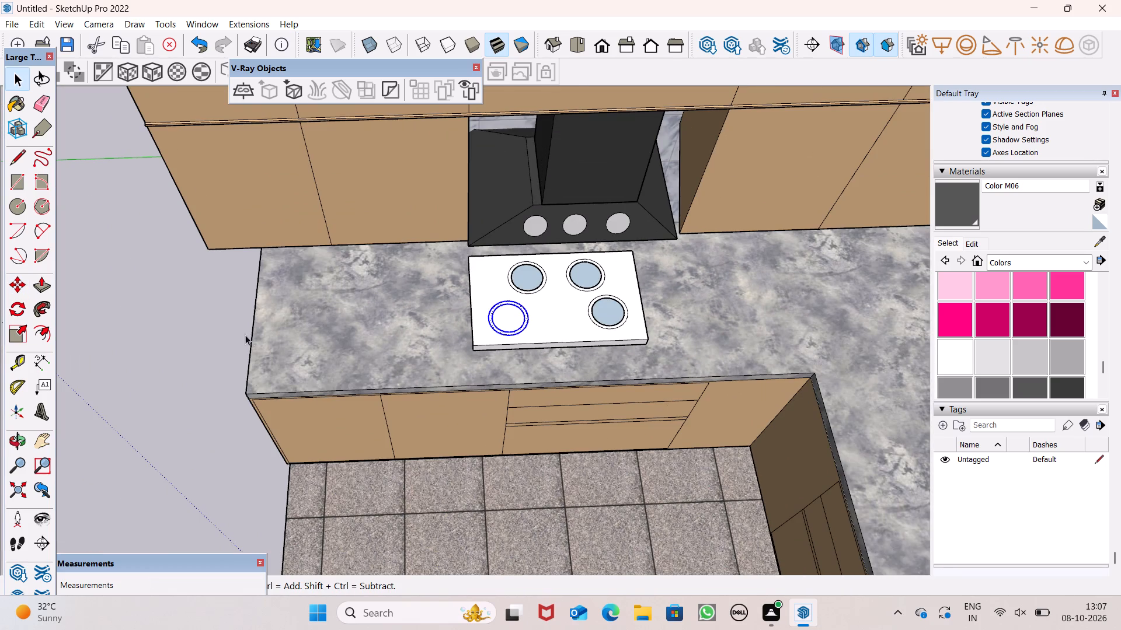
pyautogui.click(214, 330)
# Paint the bands of all four burner rings with Color M06.
pyautogui.scroll(2, 686, 302)
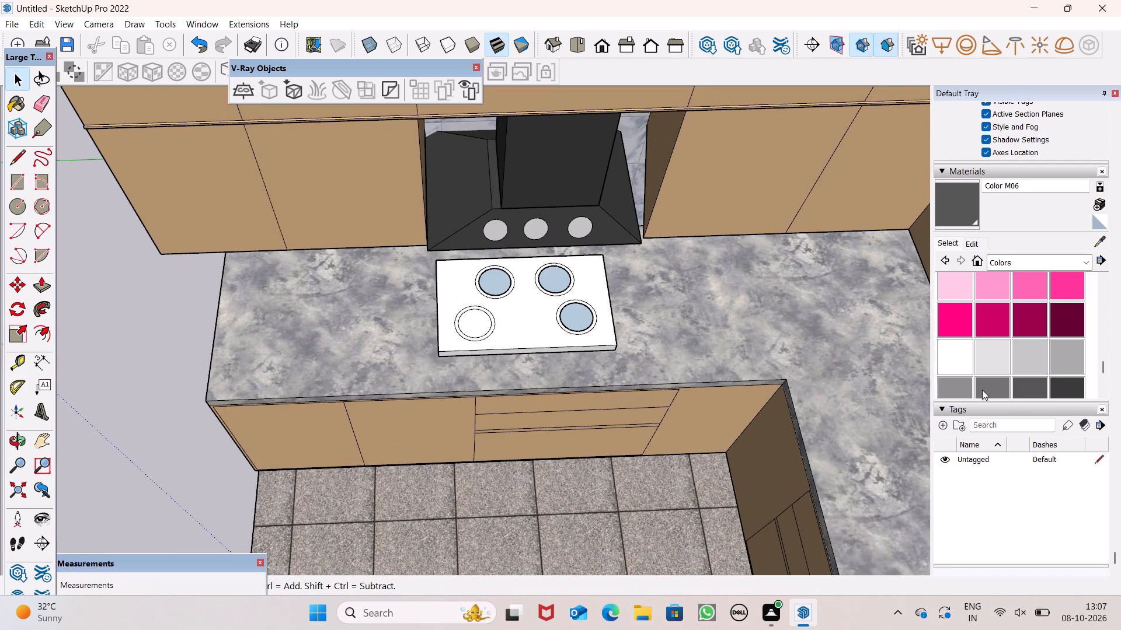
pyautogui.click(1021, 381)
pyautogui.click(1029, 387)
pyautogui.scroll(6, 660, 270)
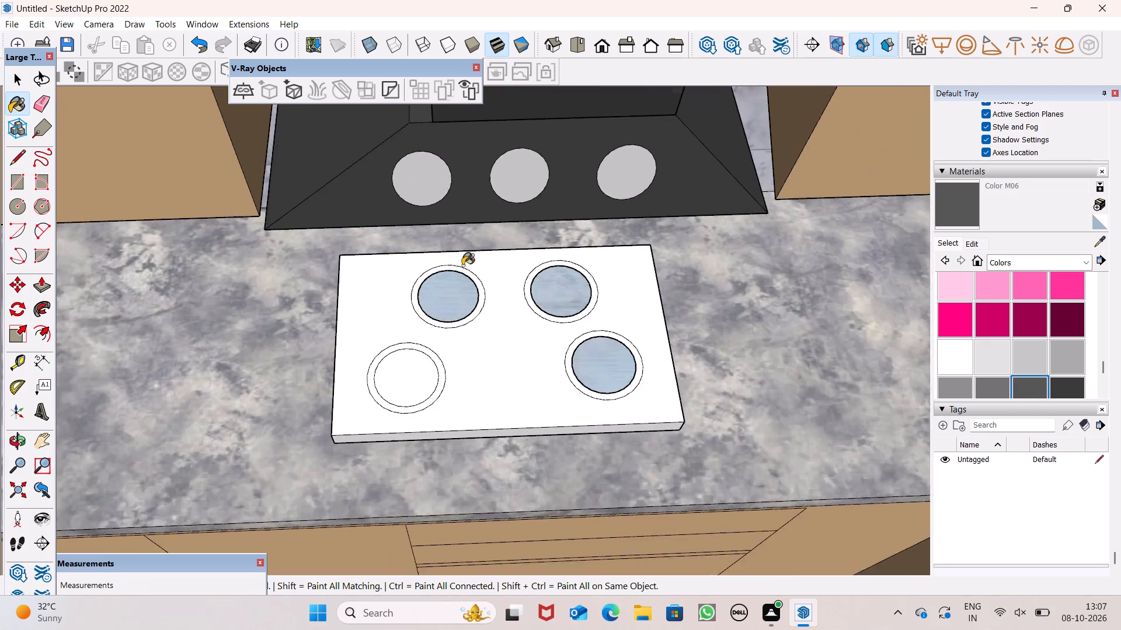
pyautogui.scroll(1, 462, 265)
pyautogui.scroll(7, 454, 314)
pyautogui.click(476, 331)
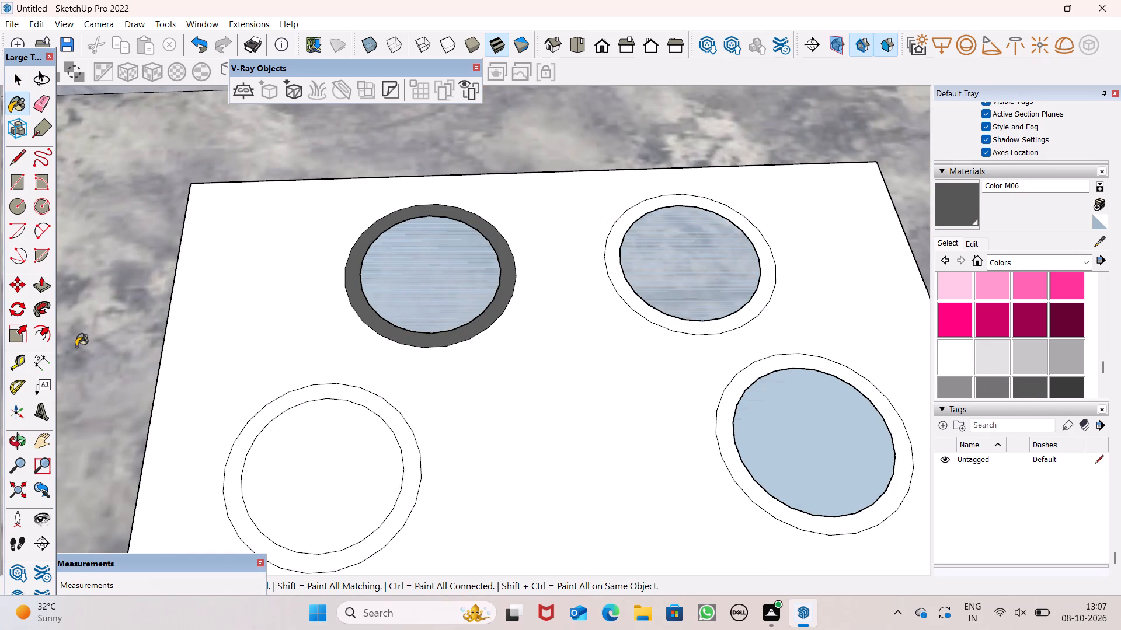
pyautogui.click(249, 439)
pyautogui.click(708, 331)
pyautogui.click(746, 381)
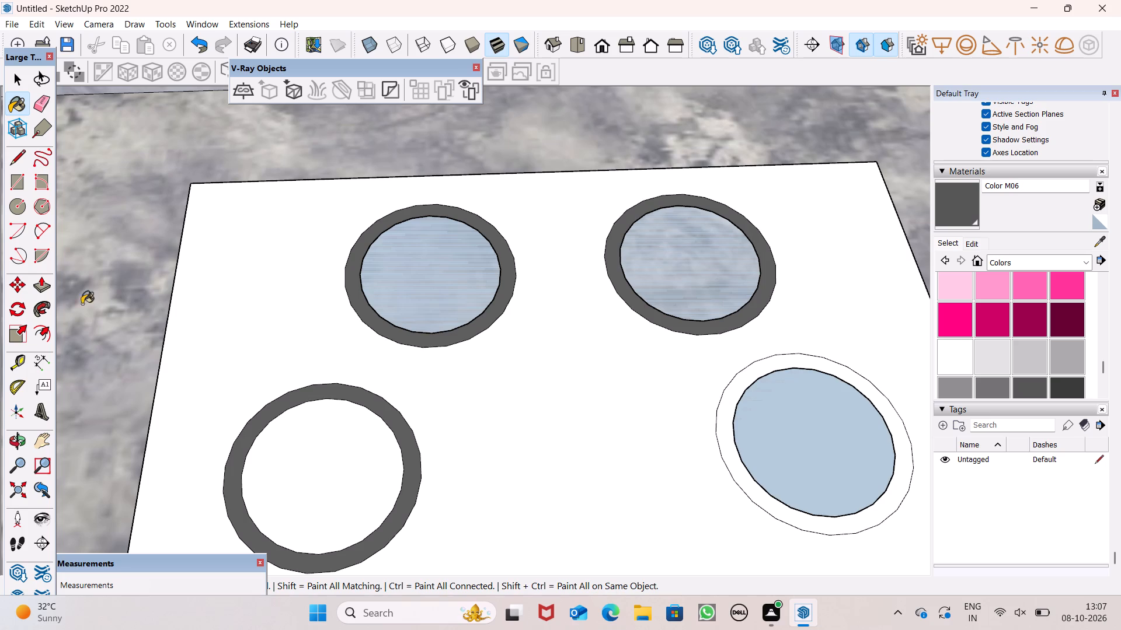
# Start a Push/Pull on the circular face inside the front-left burner ring.
pyautogui.click(46, 286)
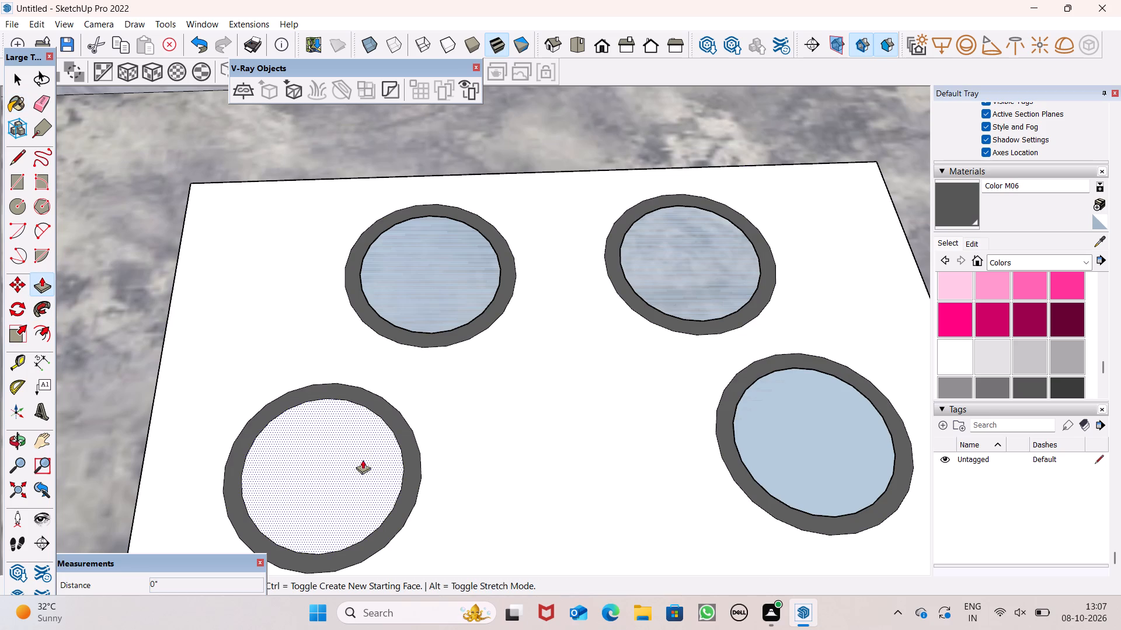
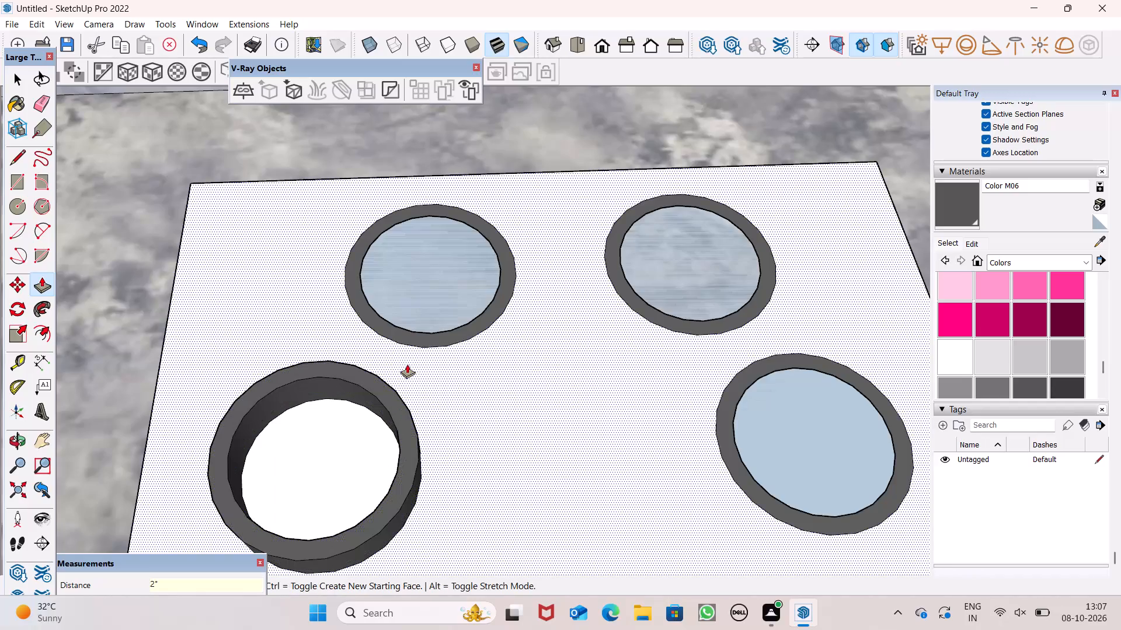
# Undo the front-left burner ring's last extrusion and raise its dark band by 1" instead.
pyautogui.hotkey('ctrl', 'z')
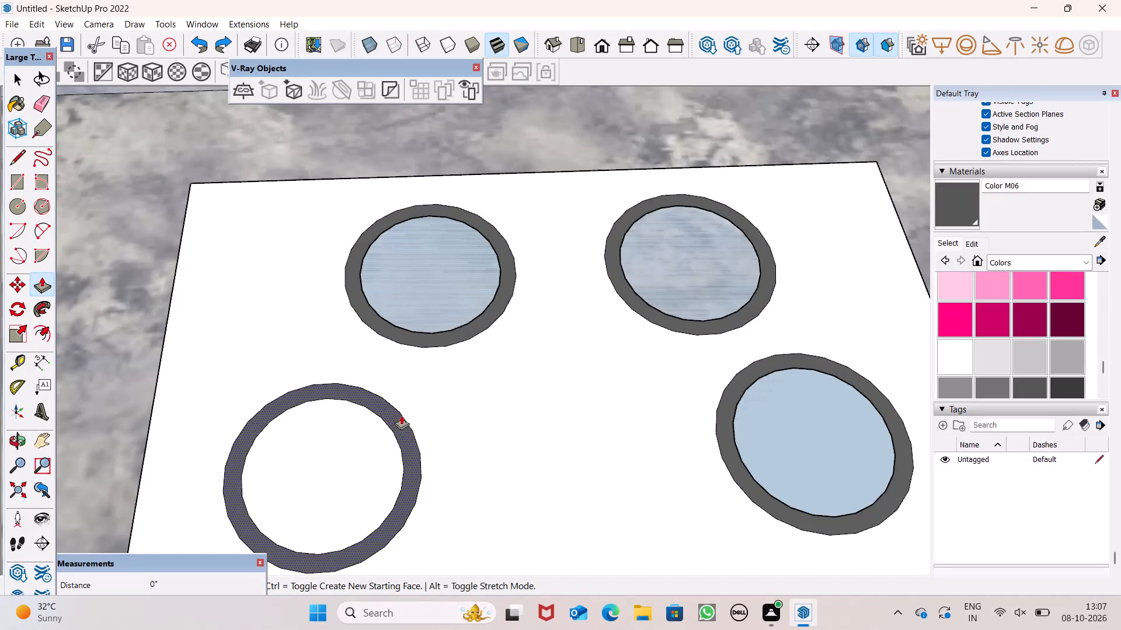
pyautogui.moveTo(403, 432); pyautogui.dragTo(391, 421)
pyautogui.press('1')
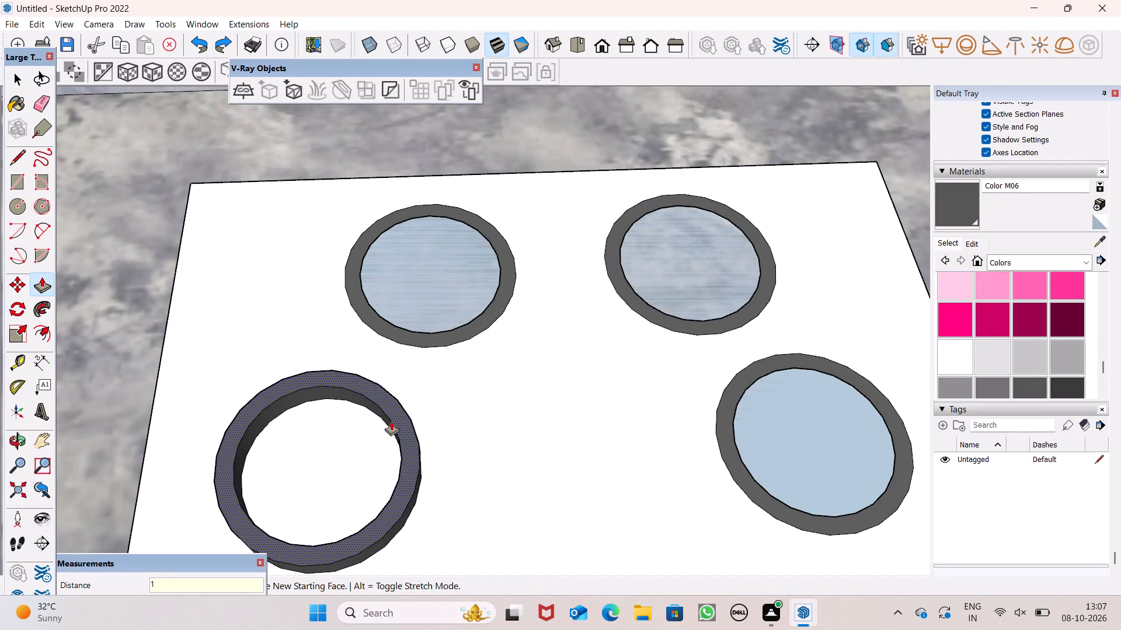
pyautogui.moveTo(391, 421); pyautogui.dragTo(391, 421)
pyautogui.hotkey('shift', '"')
pyautogui.press('Return')
# Raise the back-left, back-right and front-right burner rings by 1", level with the front-left ring.
pyautogui.moveTo(431, 338); pyautogui.dragTo(420, 335)
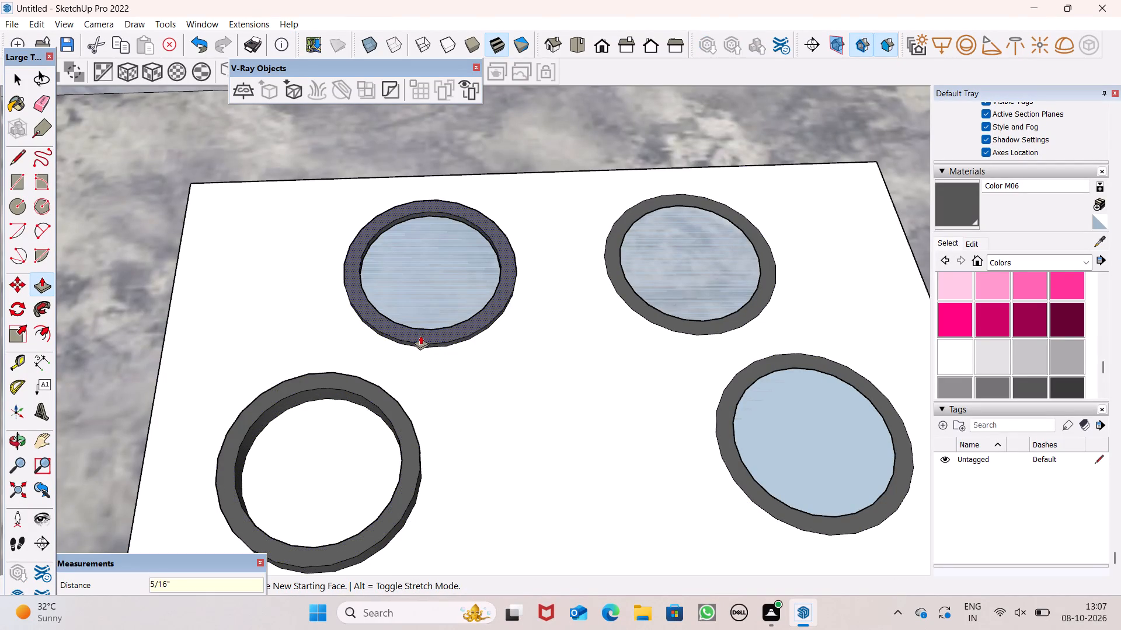
pyautogui.moveTo(420, 335); pyautogui.dragTo(342, 359)
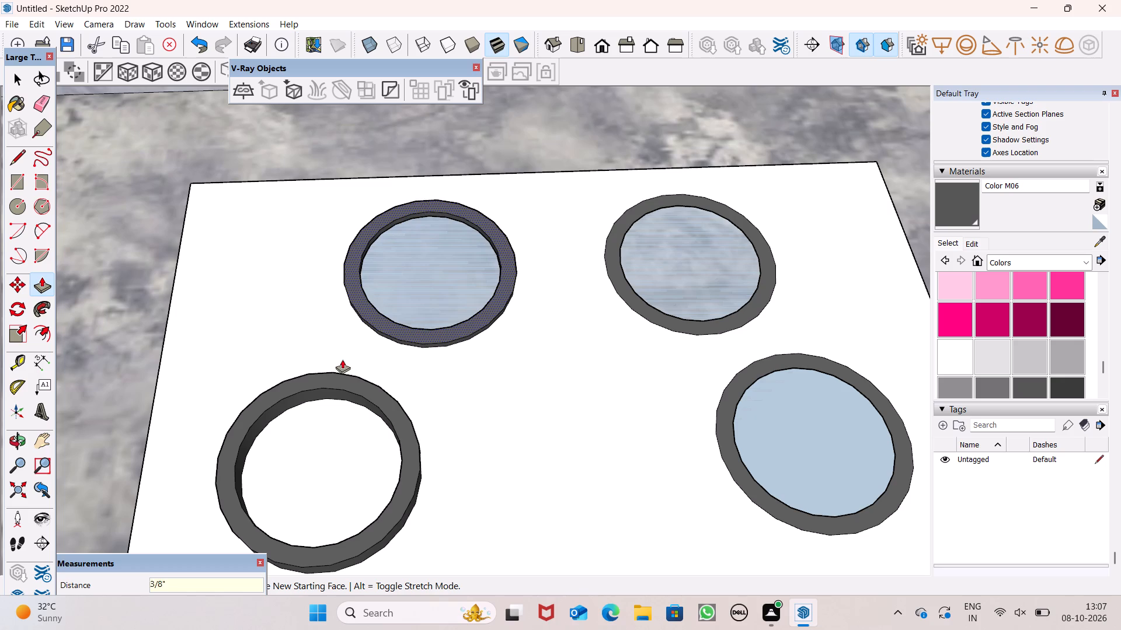
pyautogui.moveTo(342, 359); pyautogui.dragTo(316, 373)
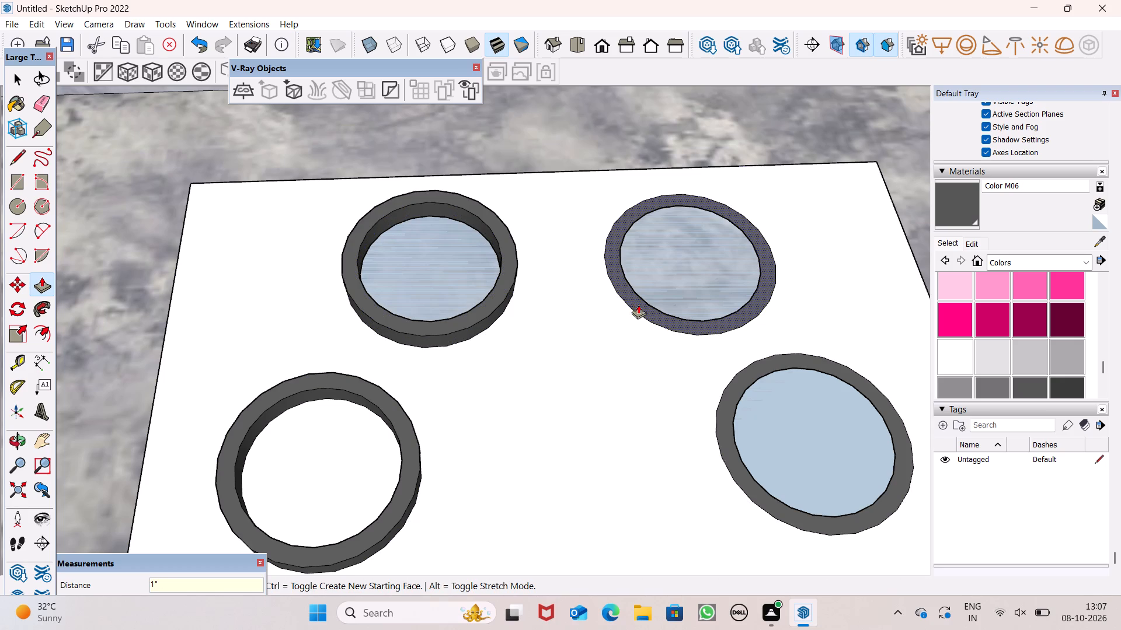
pyautogui.moveTo(638, 304); pyautogui.dragTo(503, 283)
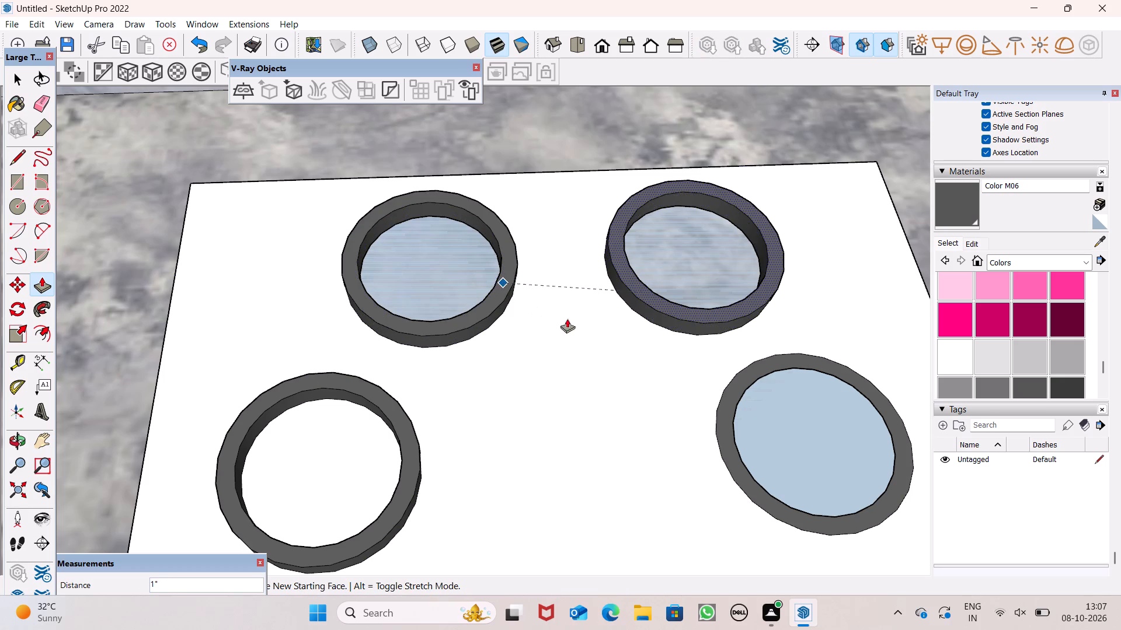
pyautogui.moveTo(731, 452); pyautogui.dragTo(673, 387)
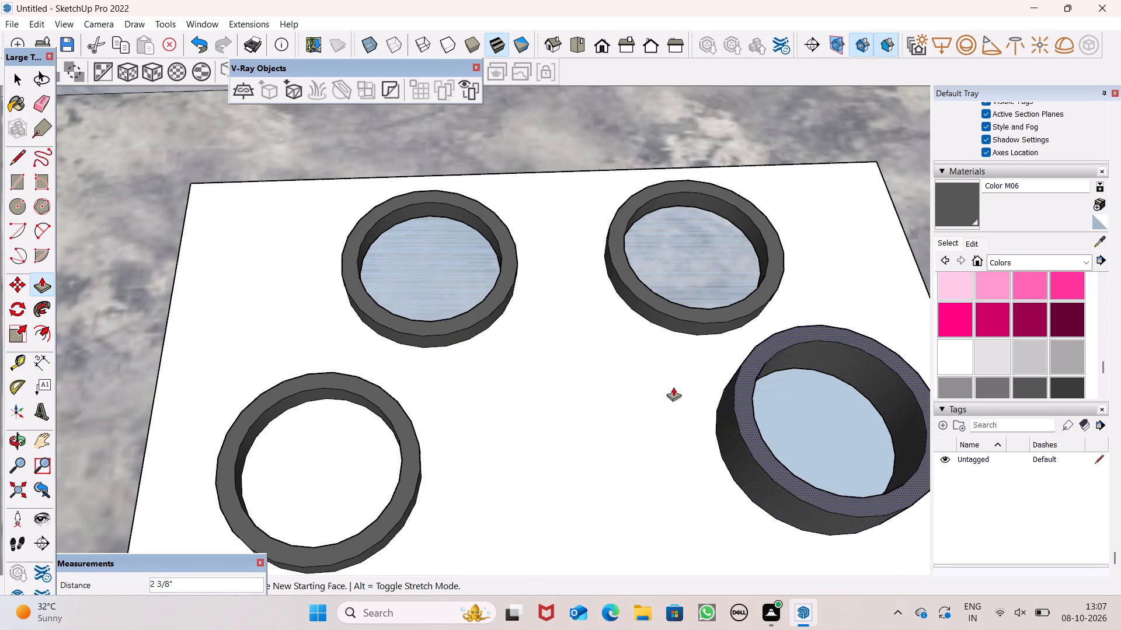
pyautogui.moveTo(673, 387); pyautogui.dragTo(476, 320)
pyautogui.scroll(-2, 430, 309)
pyautogui.scroll(1, 423, 333)
pyautogui.scroll(-2, 504, 307)
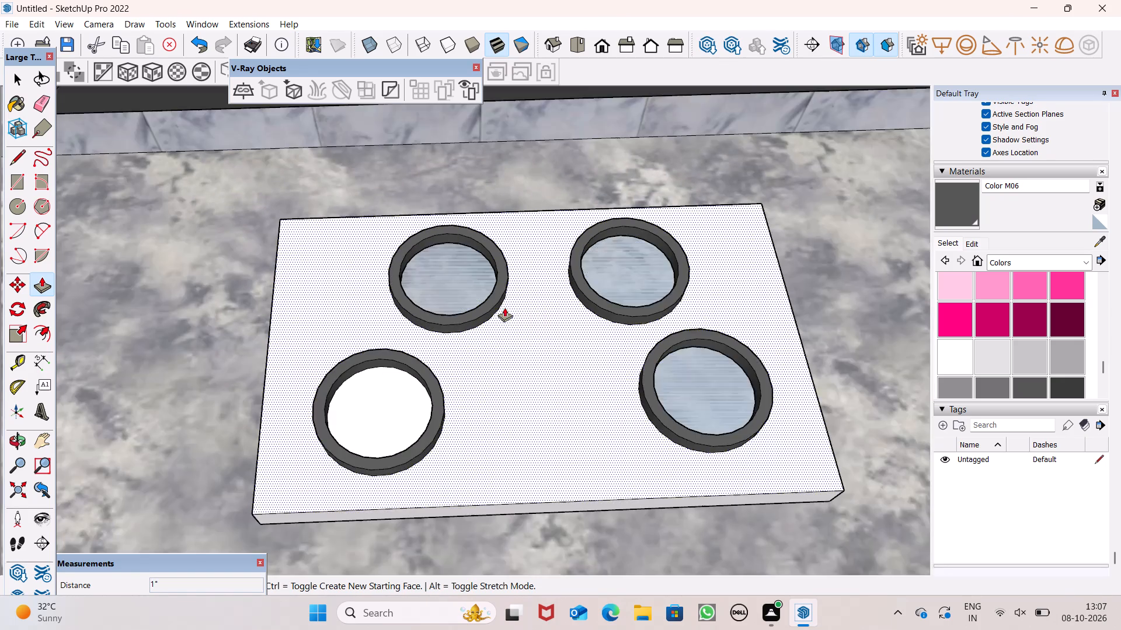
pyautogui.scroll(-6, 504, 307)
pyautogui.press('space')
pyautogui.press('space')
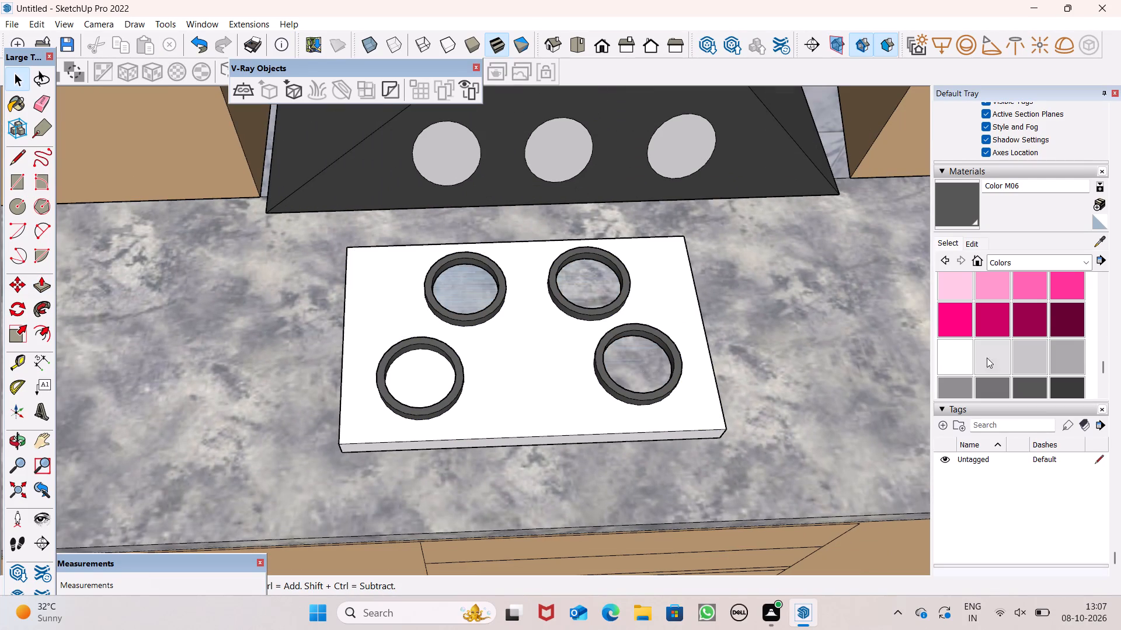
# Paint the circular faces inside the back-right, front-right and back-left burner rings with Color M00.
pyautogui.click(945, 358)
pyautogui.scroll(1, 558, 312)
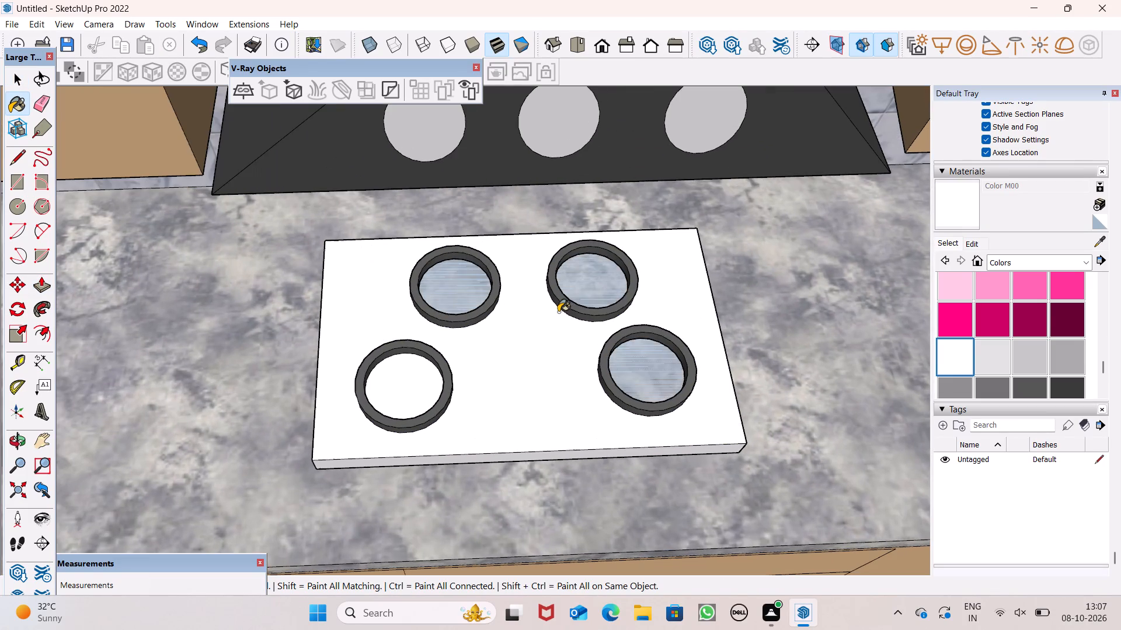
pyautogui.scroll(2, 580, 296)
pyautogui.scroll(-1, 580, 296)
pyautogui.scroll(1, 580, 296)
pyautogui.click(604, 289)
pyautogui.click(669, 417)
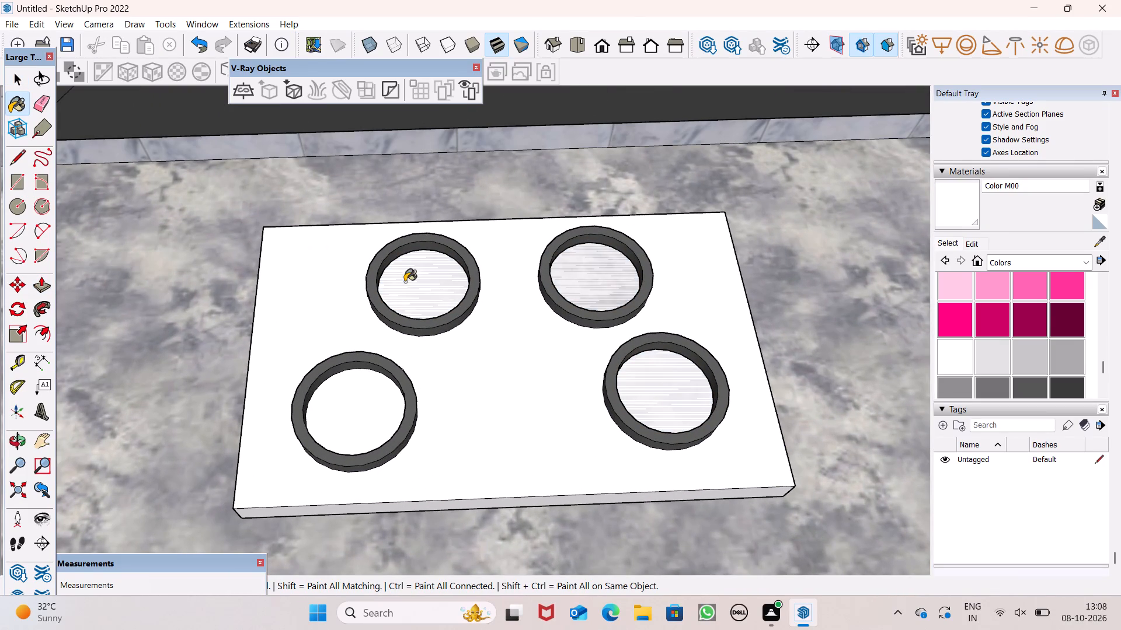
pyautogui.click(435, 281)
pyautogui.scroll(1, 465, 324)
pyautogui.scroll(-1, 465, 325)
pyautogui.scroll(-5, 666, 430)
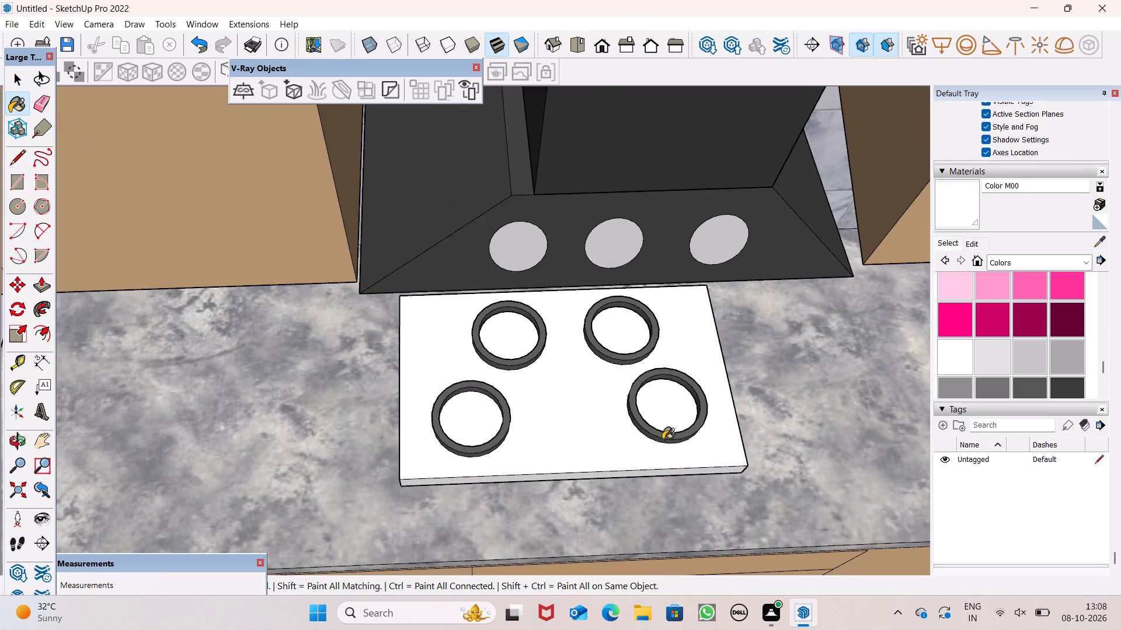
pyautogui.press('space')
# Draw a knob circle of about 3/4" radius on the hob slab's front edge face.
pyautogui.scroll(-3, 617, 415)
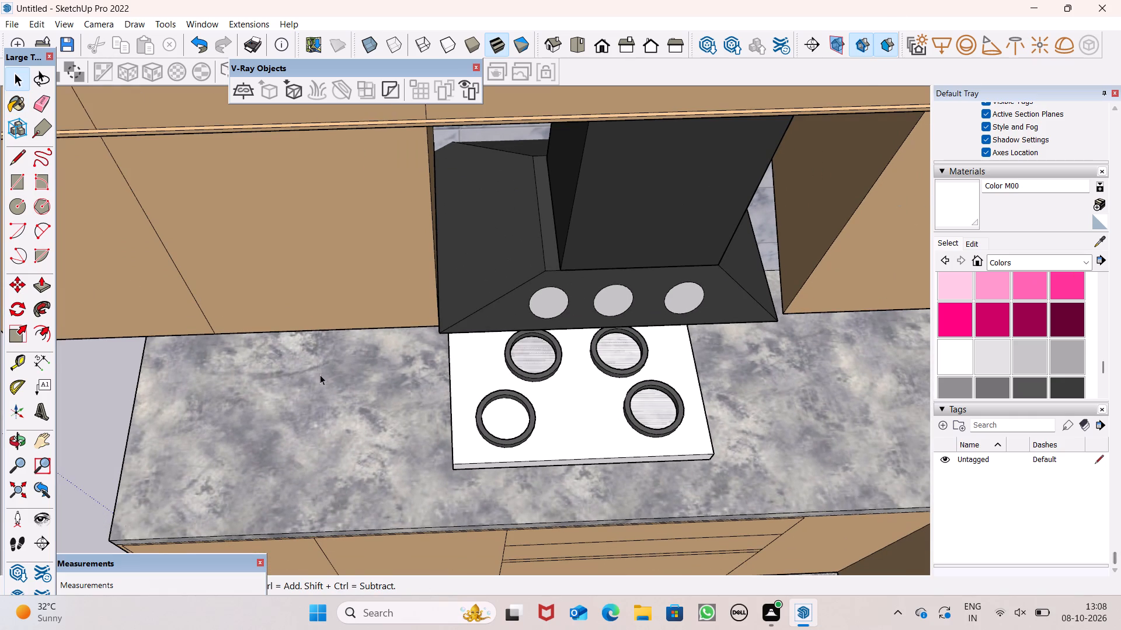
pyautogui.scroll(-3, 326, 399)
pyautogui.moveTo(631, 441); pyautogui.dragTo(610, 248, button='middle')
pyautogui.scroll(1, 610, 248)
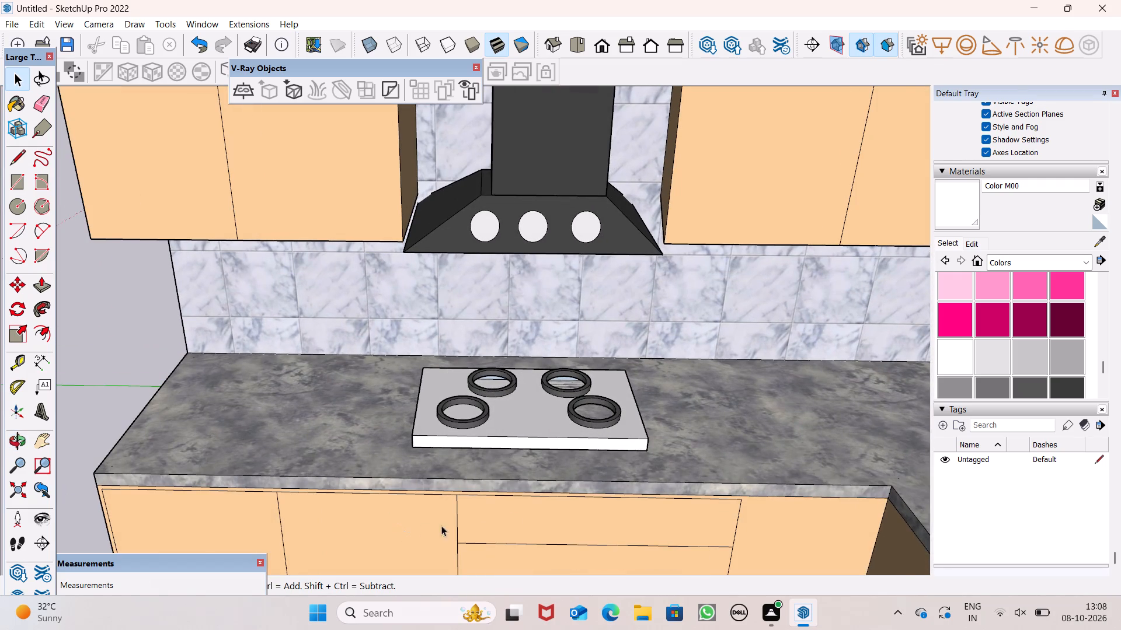
pyautogui.scroll(3, 516, 492)
pyautogui.moveTo(530, 437); pyautogui.dragTo(524, 356, button='middle')
pyautogui.scroll(1, 530, 439)
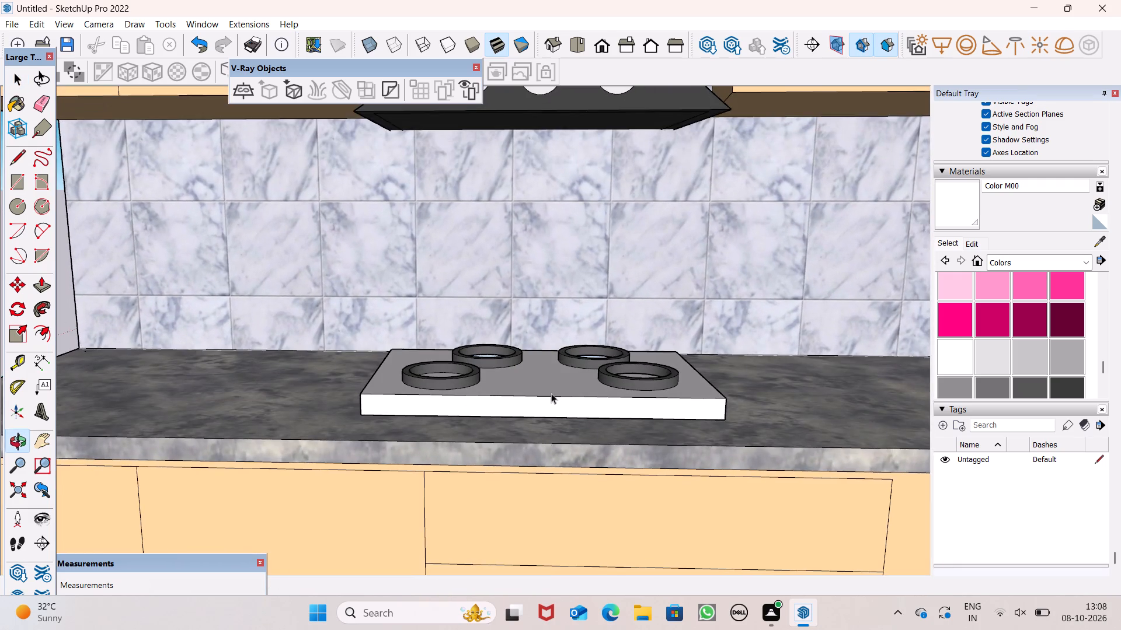
pyautogui.scroll(5, 556, 397)
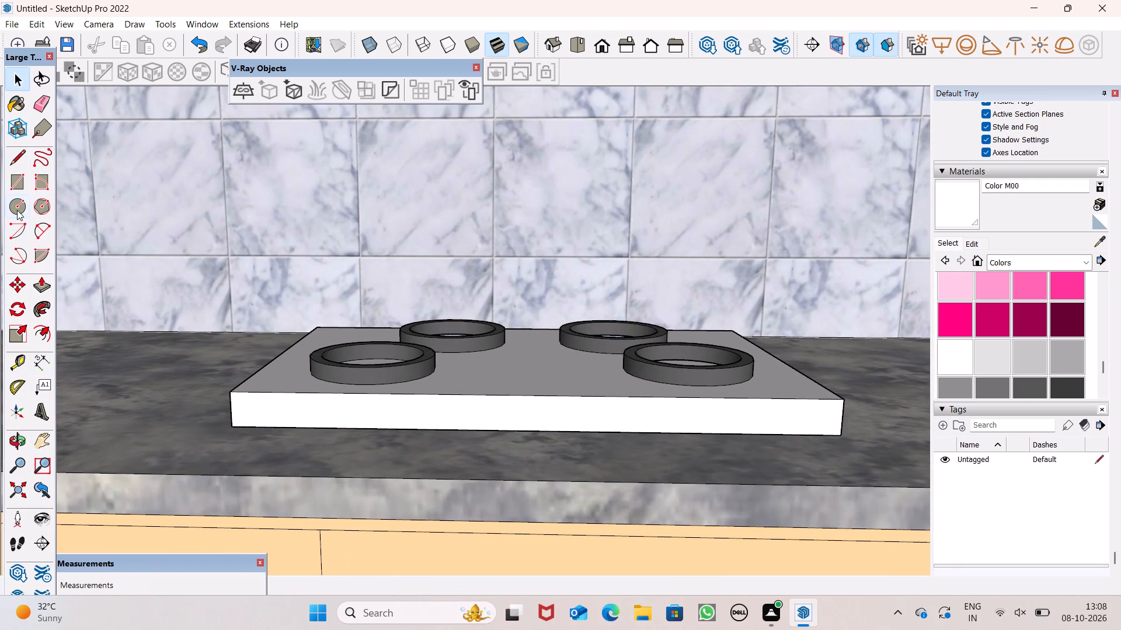
pyautogui.click(17, 209)
pyautogui.scroll(6, 533, 447)
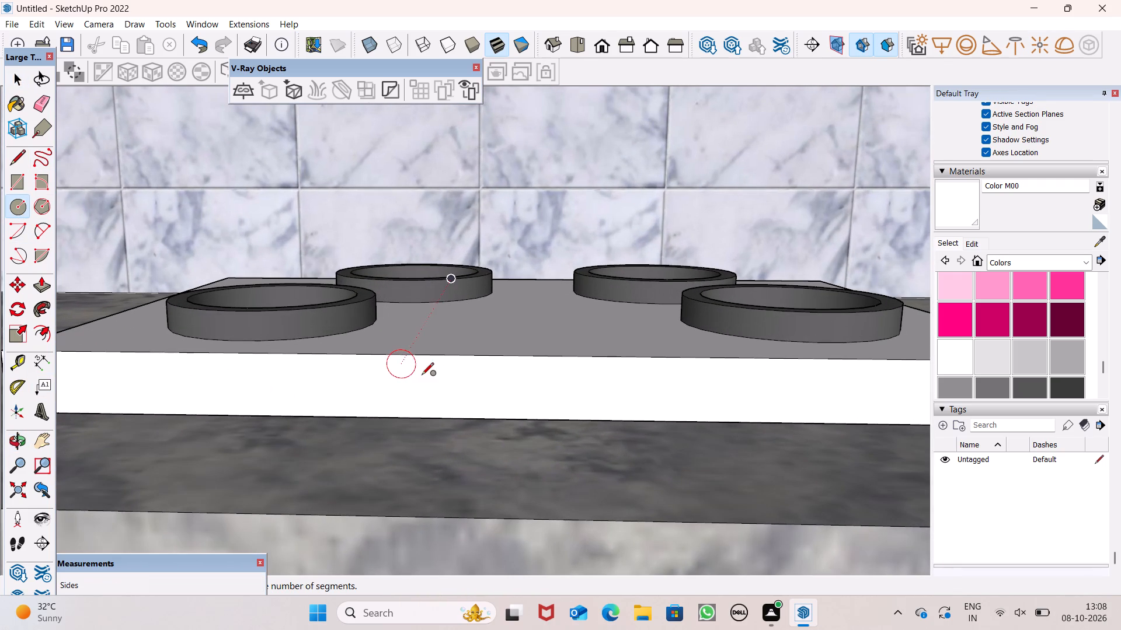
pyautogui.click(429, 384)
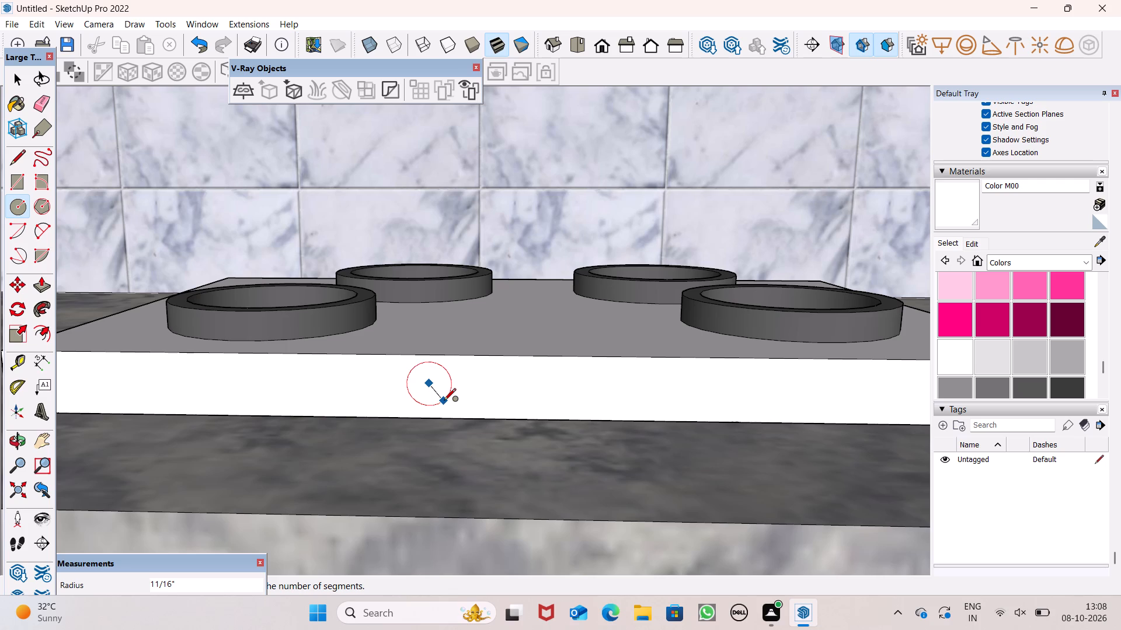
pyautogui.click(444, 402)
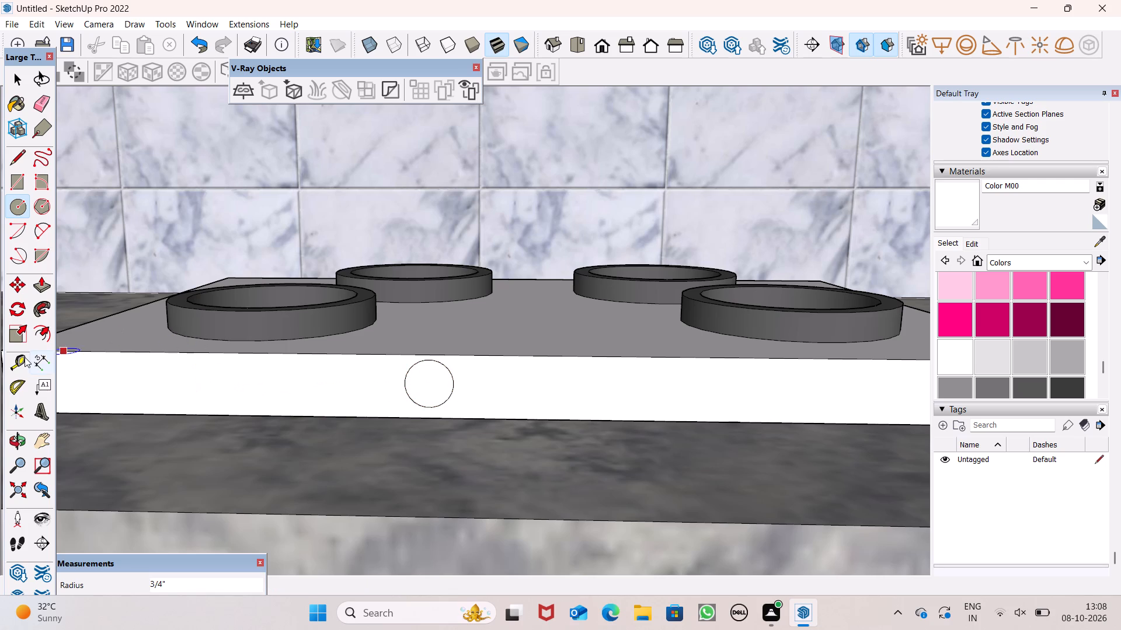
pyautogui.press('space')
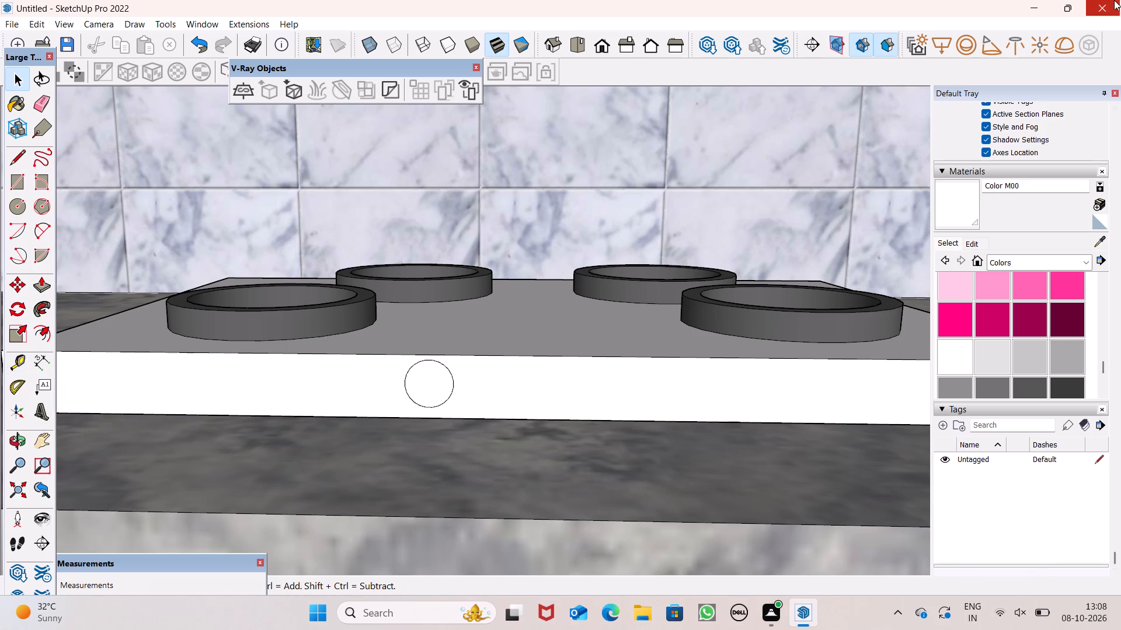
# Copy the knob circle three times along the slab's front face, about 2 3/4" apart, making a row of four.
pyautogui.scroll(-6, 281, 176)
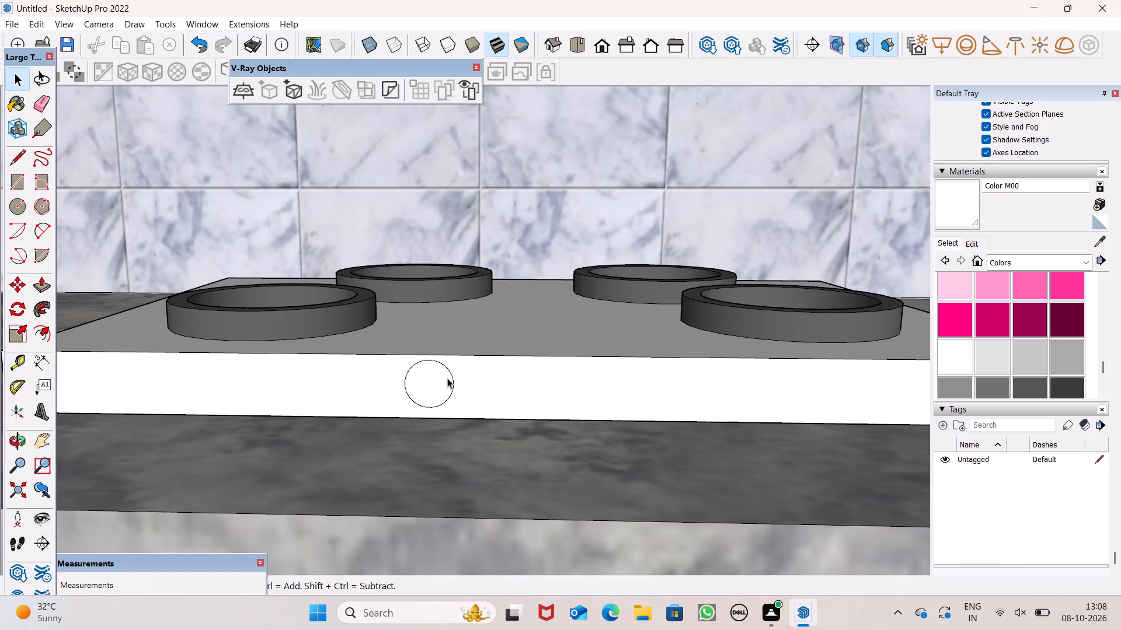
pyautogui.scroll(-1, 433, 405)
pyautogui.scroll(-2, 464, 297)
pyautogui.scroll(5, 654, 374)
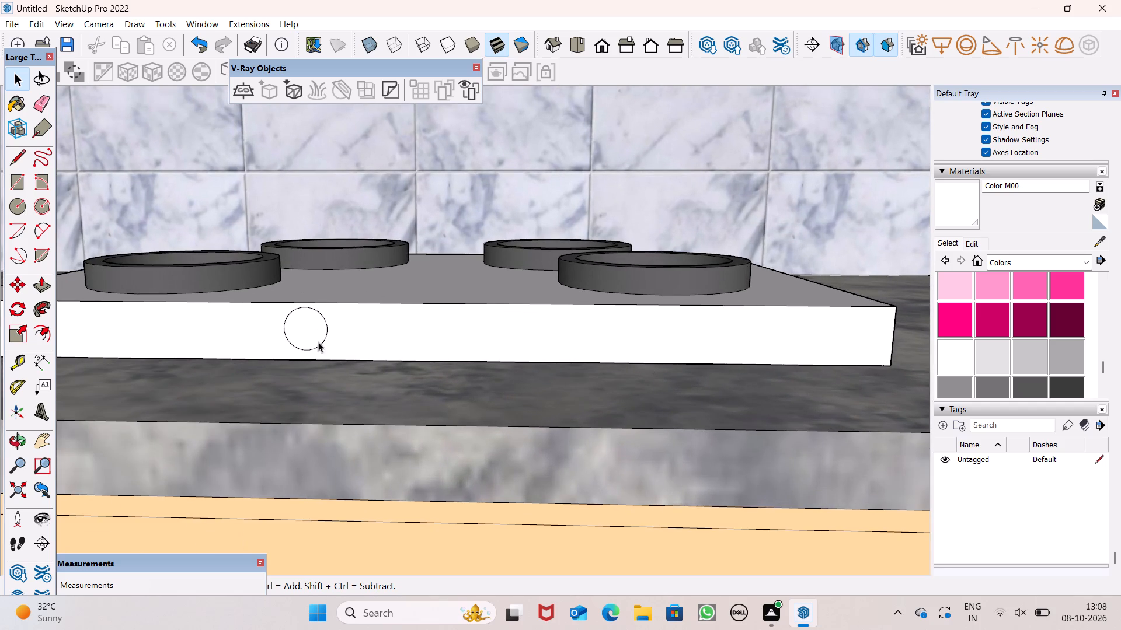
pyautogui.doubleClick(271, 328)
pyautogui.press('m')
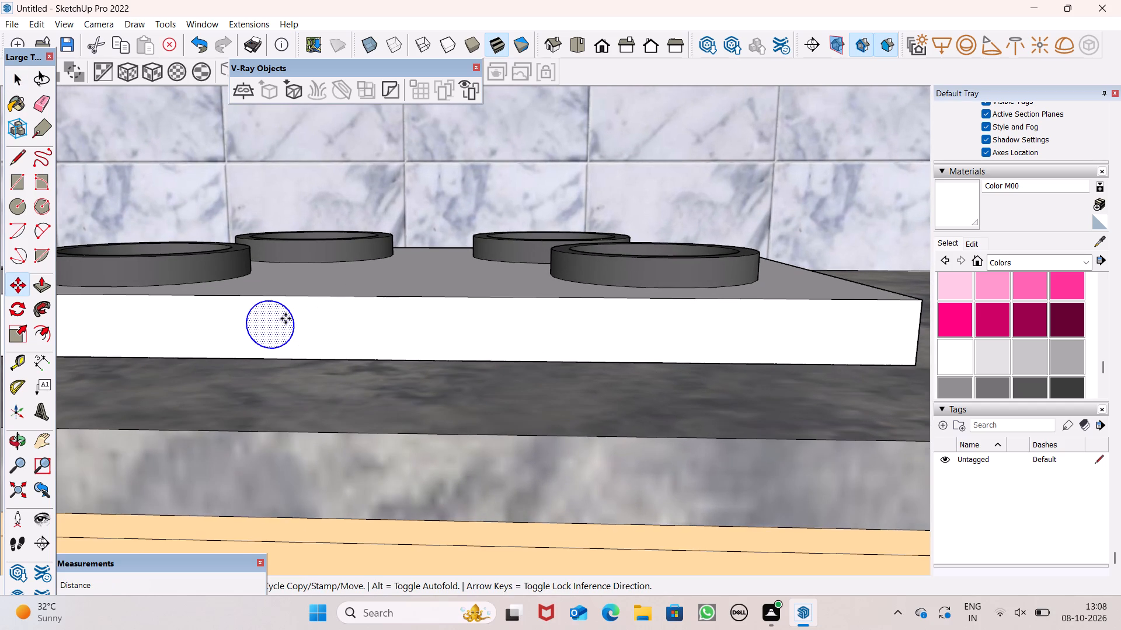
pyautogui.press('Return')
pyautogui.moveTo(270, 325); pyautogui.dragTo(299, 337)
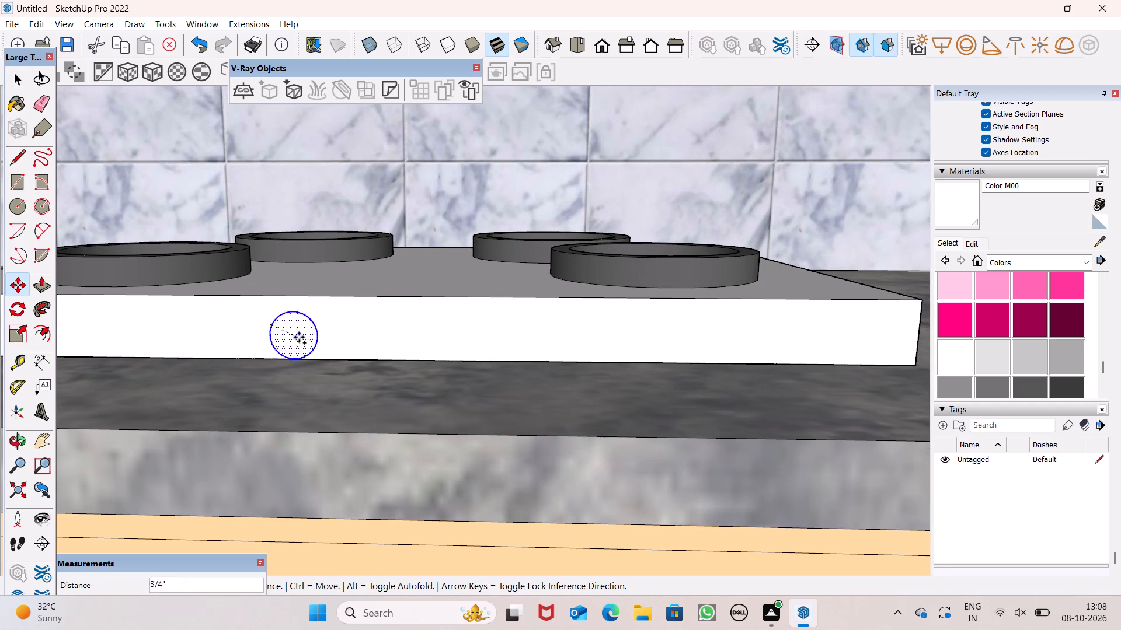
pyautogui.moveTo(299, 337); pyautogui.dragTo(354, 331)
pyautogui.moveTo(354, 330); pyautogui.dragTo(361, 329)
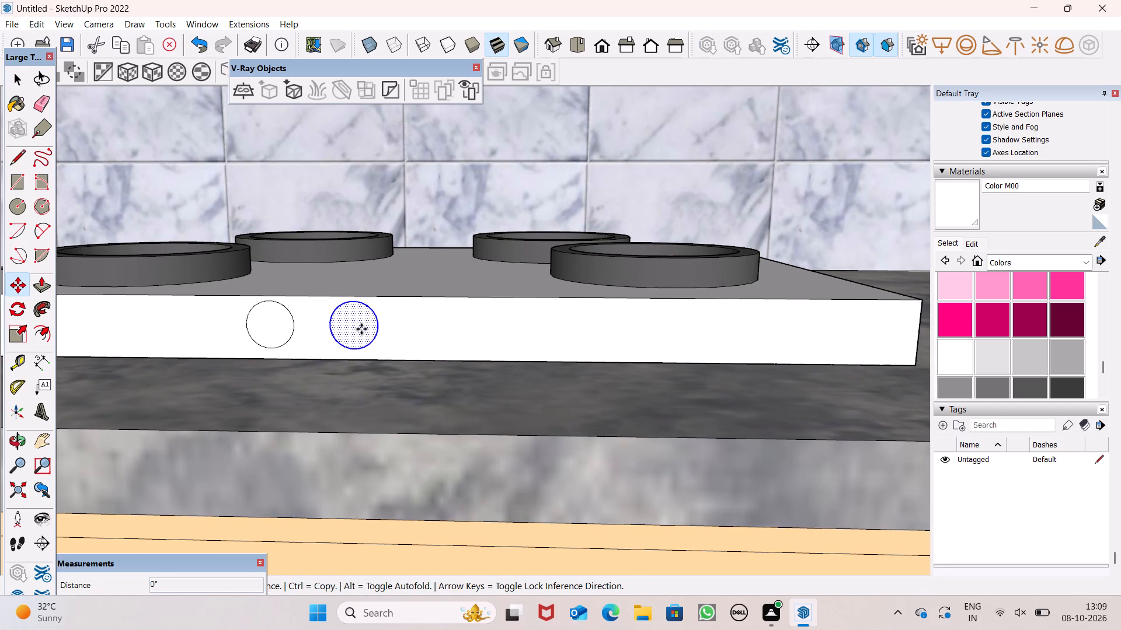
pyautogui.moveTo(361, 329); pyautogui.dragTo(441, 332)
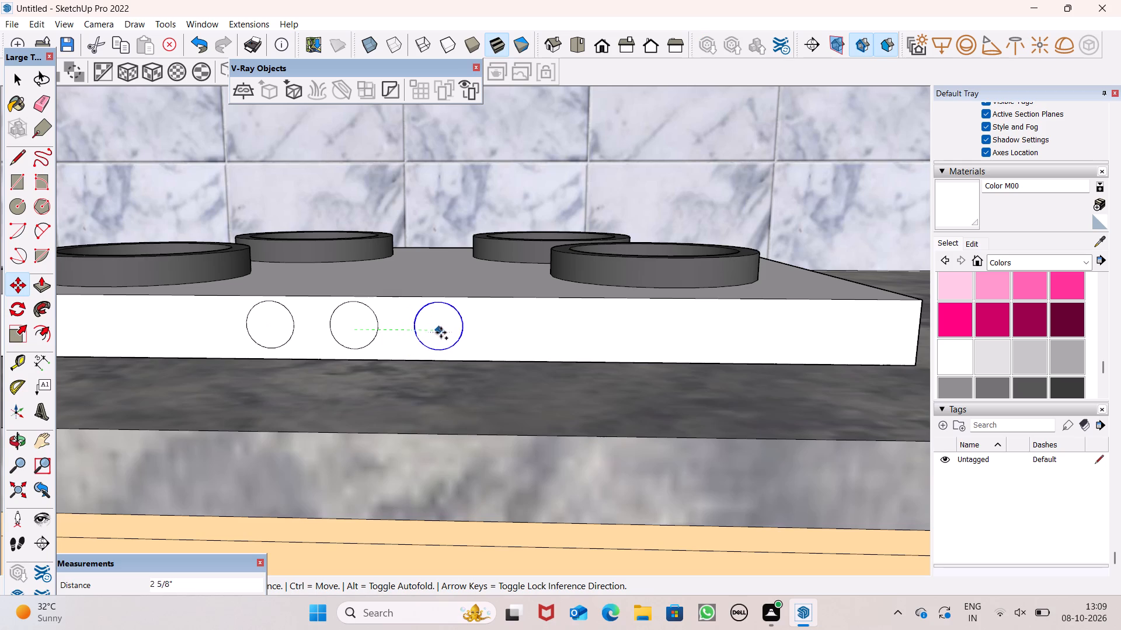
pyautogui.moveTo(441, 332); pyautogui.dragTo(443, 330)
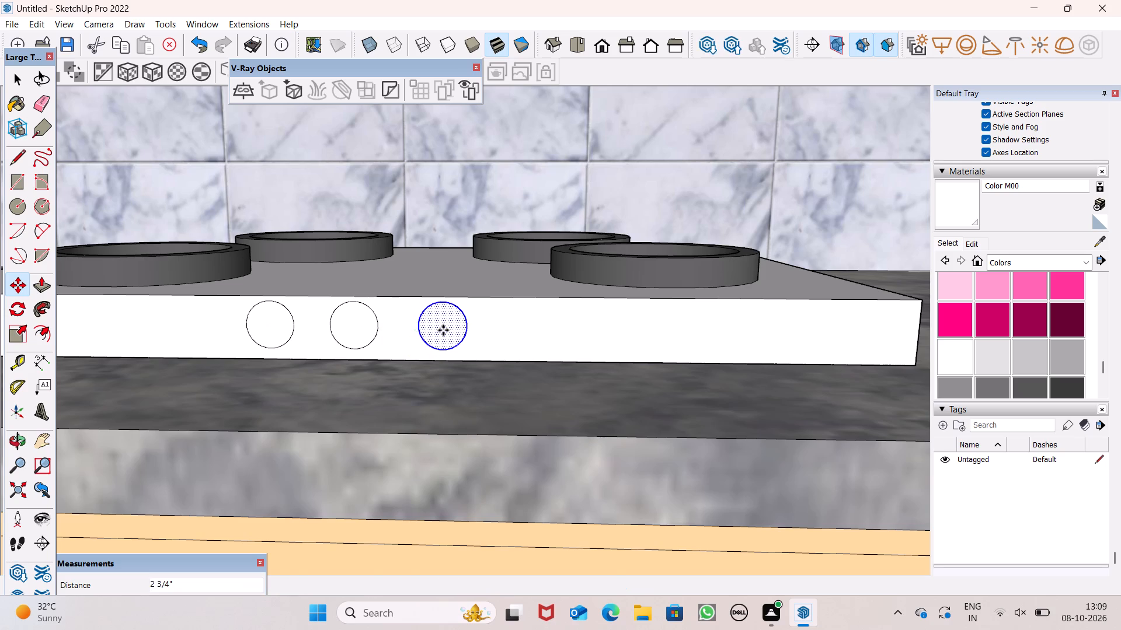
pyautogui.keyDown('ctrl'); pyautogui.moveTo(441, 329); pyautogui.dragTo(532, 334); pyautogui.keyUp('ctrl')
pyautogui.press('space')
pyautogui.press('space')
pyautogui.scroll(-5, 626, 309)
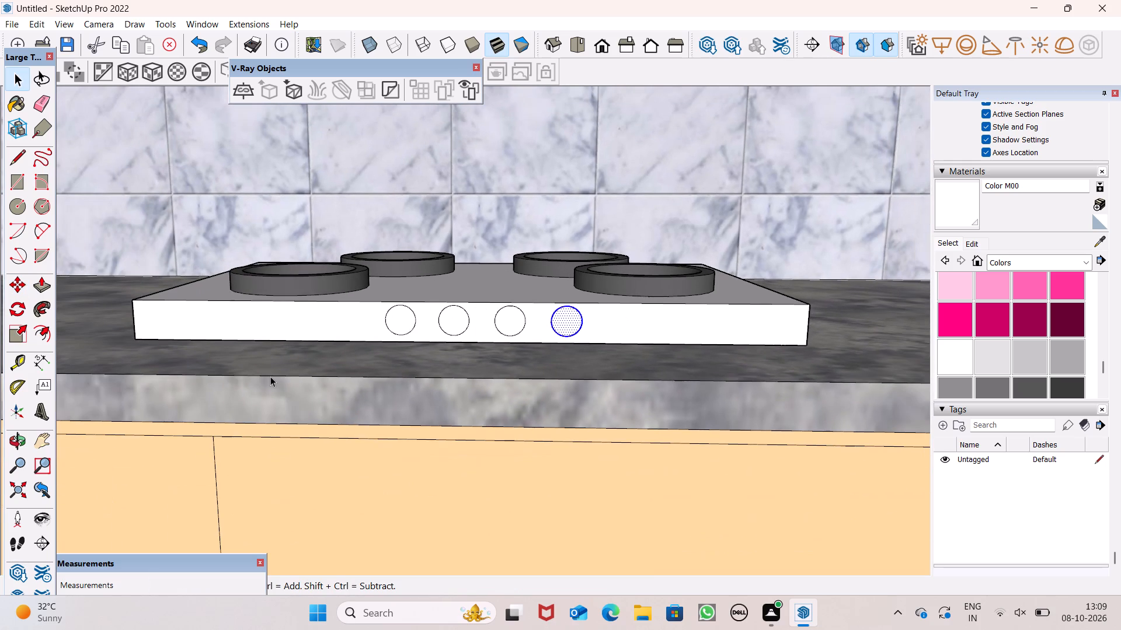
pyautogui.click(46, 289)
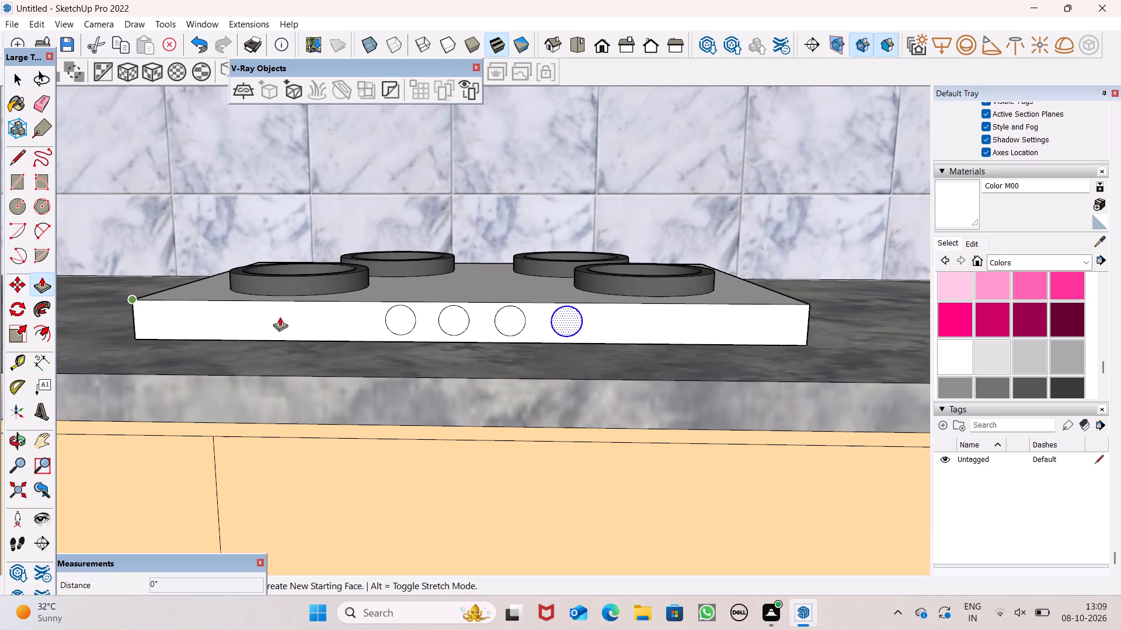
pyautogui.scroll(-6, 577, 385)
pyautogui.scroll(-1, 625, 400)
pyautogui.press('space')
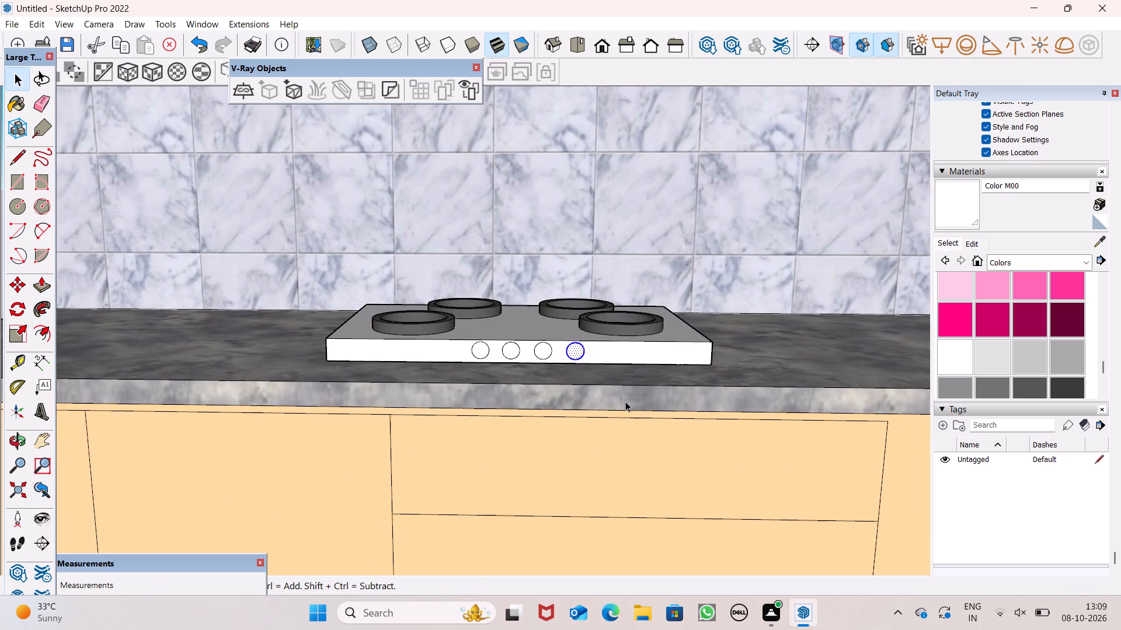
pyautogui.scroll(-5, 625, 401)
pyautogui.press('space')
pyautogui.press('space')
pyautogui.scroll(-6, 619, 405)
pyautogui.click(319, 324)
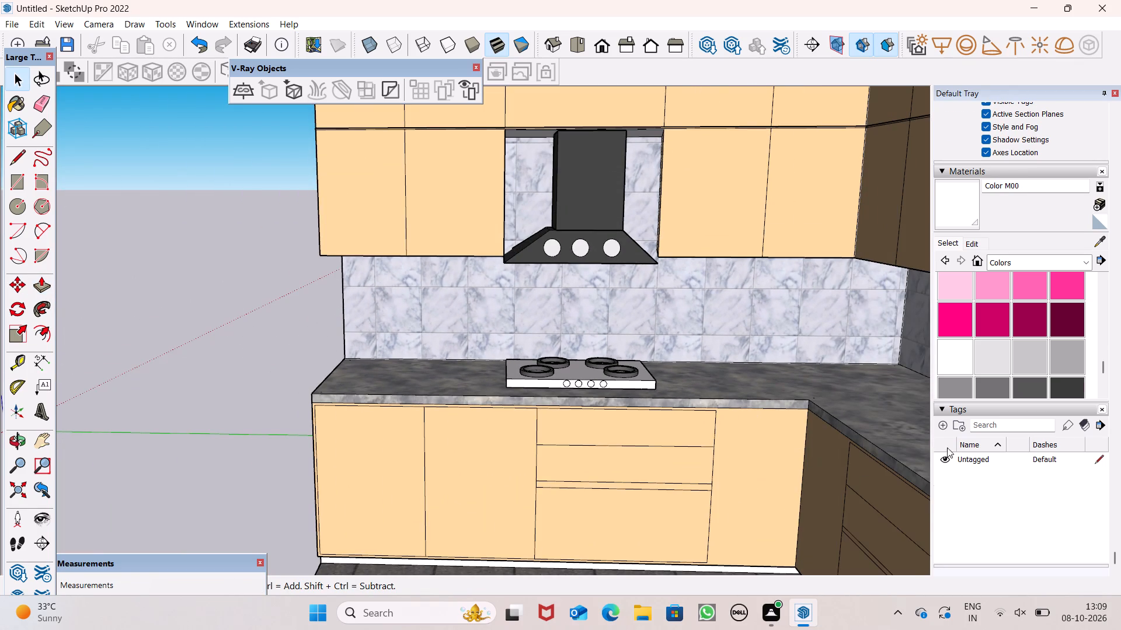
# Push/Pull each of the four knob circles 1/4" outward from the hob slab's front face.
pyautogui.scroll(7, 949, 445)
pyautogui.scroll(7, 682, 444)
pyautogui.scroll(2, 604, 376)
pyautogui.scroll(-1, 604, 376)
pyautogui.scroll(1, 604, 376)
pyautogui.scroll(-1, 604, 376)
pyautogui.moveTo(600, 376); pyautogui.dragTo(621, 405, button='middle')
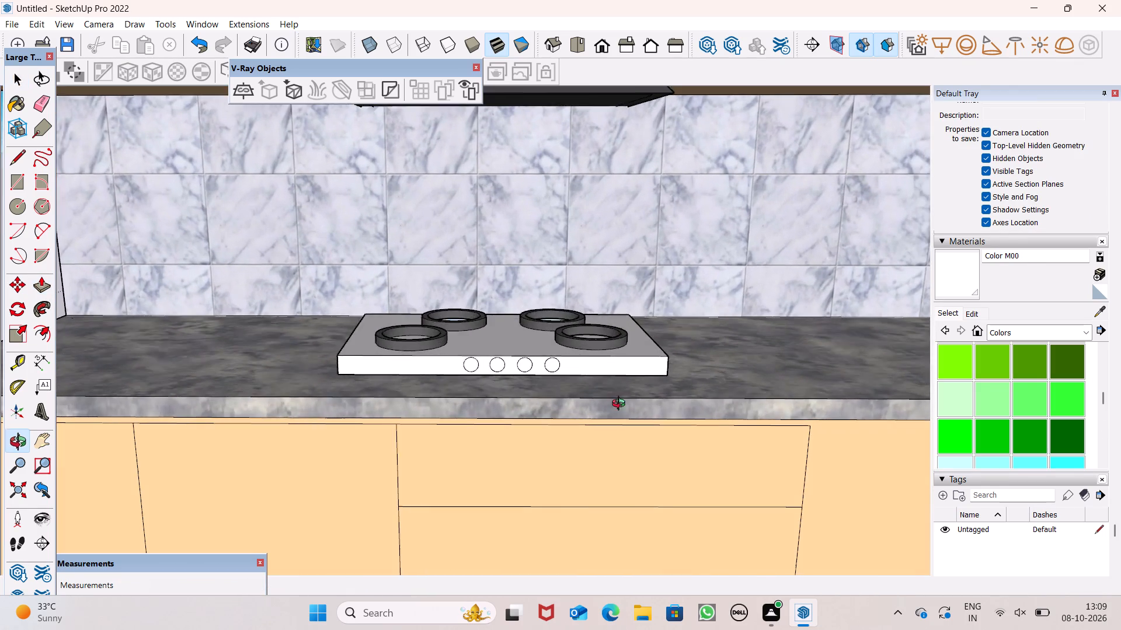
pyautogui.moveTo(621, 405); pyautogui.dragTo(604, 410, button='middle')
pyautogui.scroll(1, 650, 473)
pyautogui.scroll(7, 560, 376)
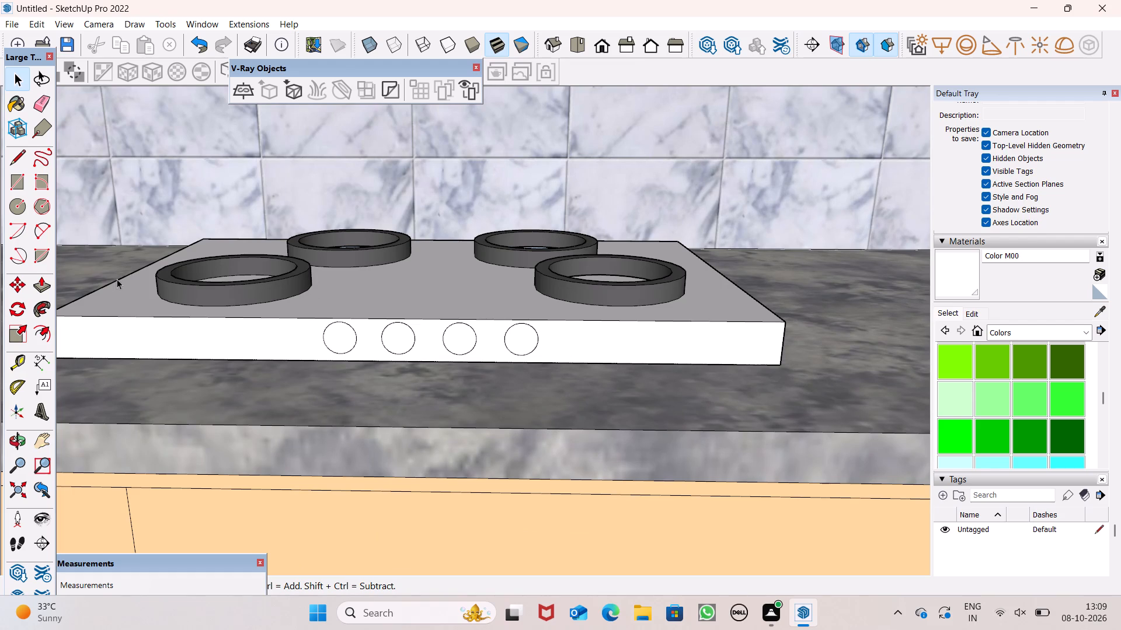
pyautogui.click(43, 282)
pyautogui.moveTo(158, 342); pyautogui.dragTo(208, 454, button='middle')
pyautogui.scroll(1, 204, 451)
pyautogui.scroll(2, 580, 499)
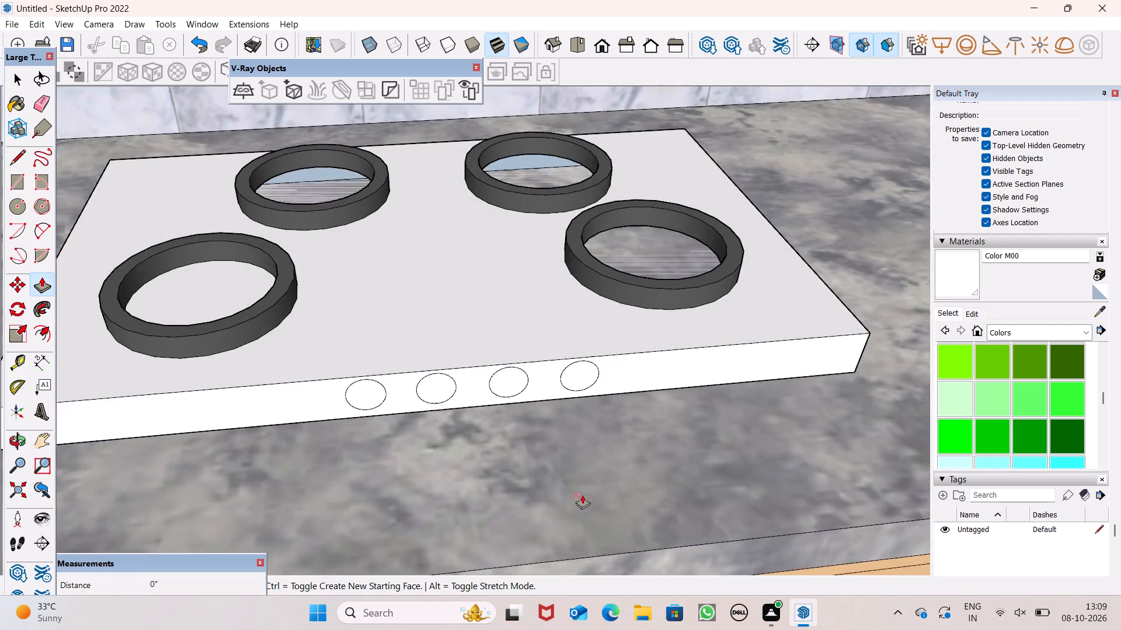
pyautogui.scroll(3, 582, 495)
pyautogui.moveTo(273, 356); pyautogui.dragTo(271, 362)
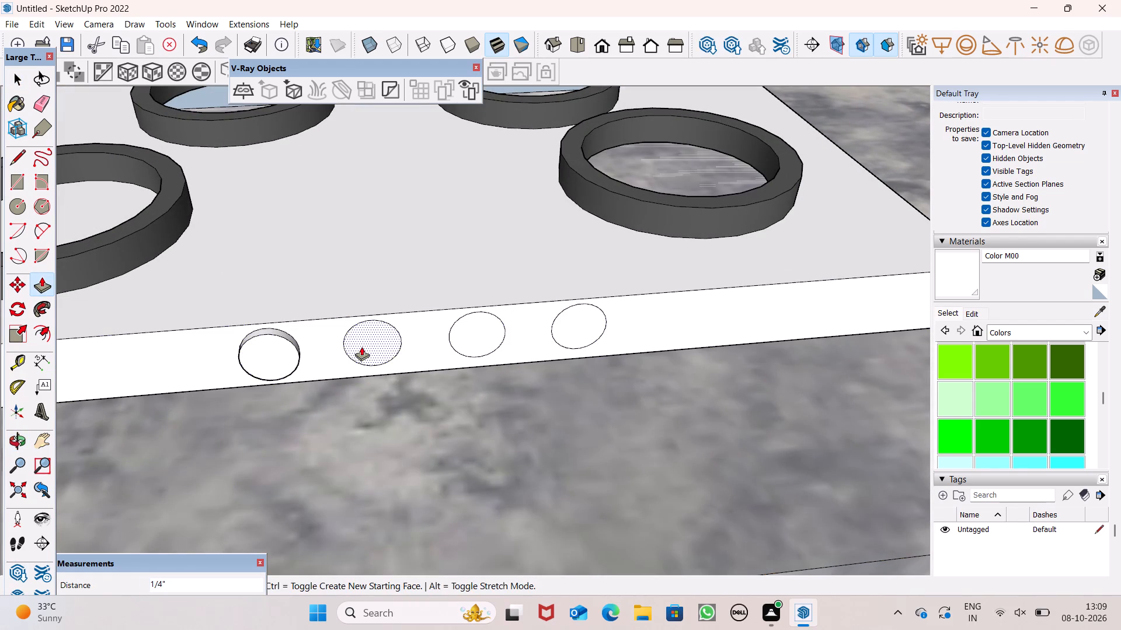
pyautogui.moveTo(361, 345); pyautogui.dragTo(296, 354)
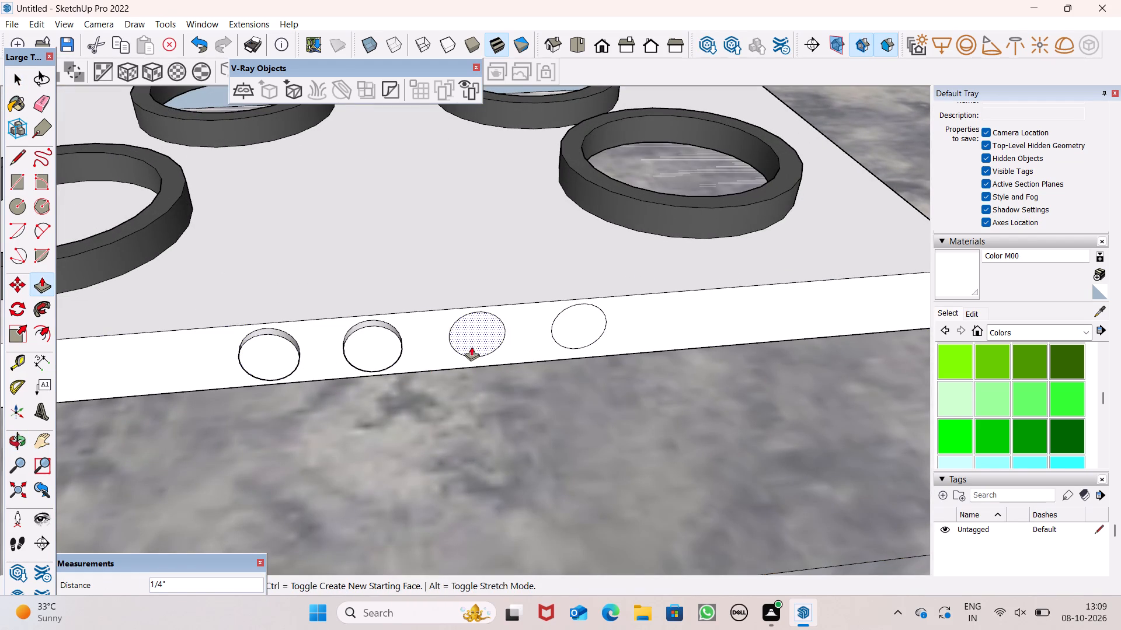
pyautogui.moveTo(471, 346); pyautogui.dragTo(389, 355)
pyautogui.moveTo(569, 326); pyautogui.dragTo(552, 336)
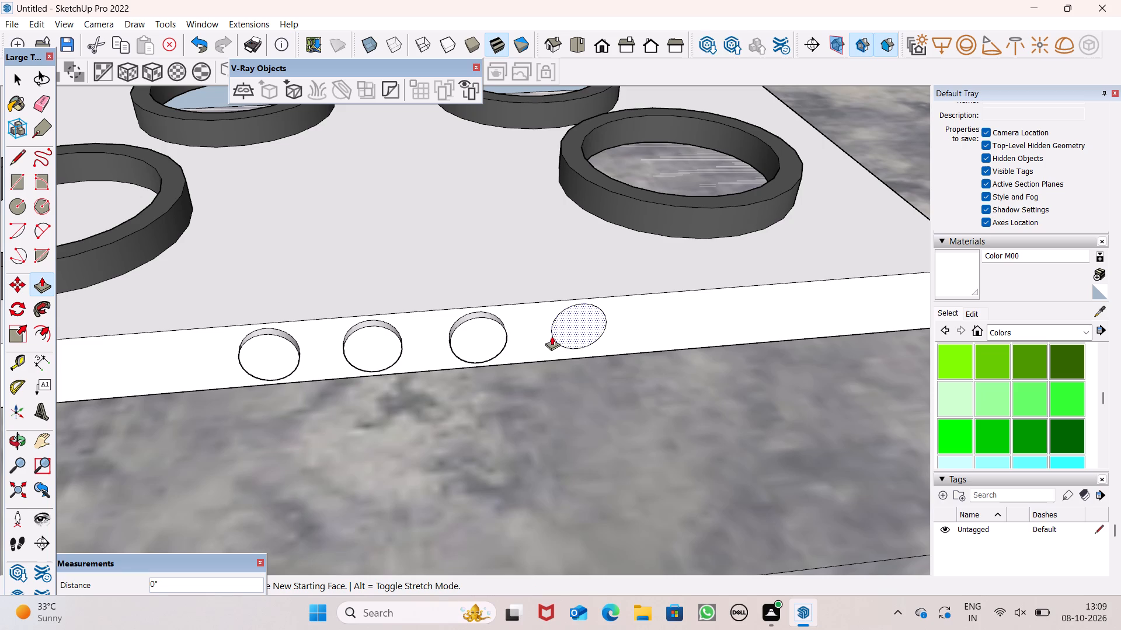
pyautogui.moveTo(552, 336); pyautogui.dragTo(490, 344)
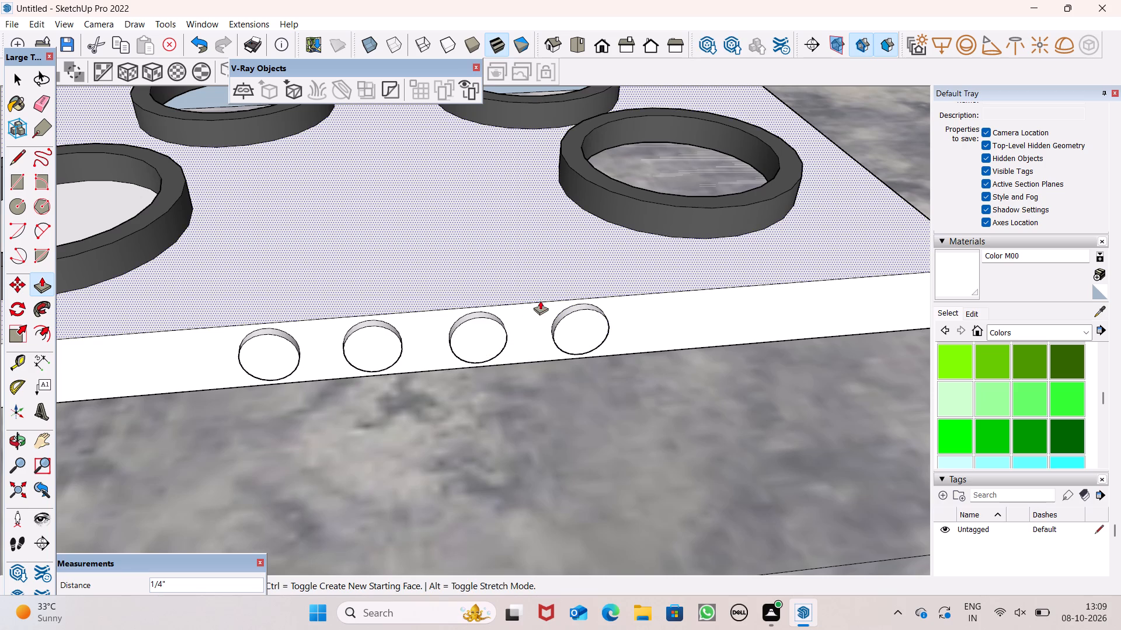
pyautogui.press('space')
# Paint the hob slab's front edge face and top surface with Color M07.
pyautogui.scroll(-1, 569, 280)
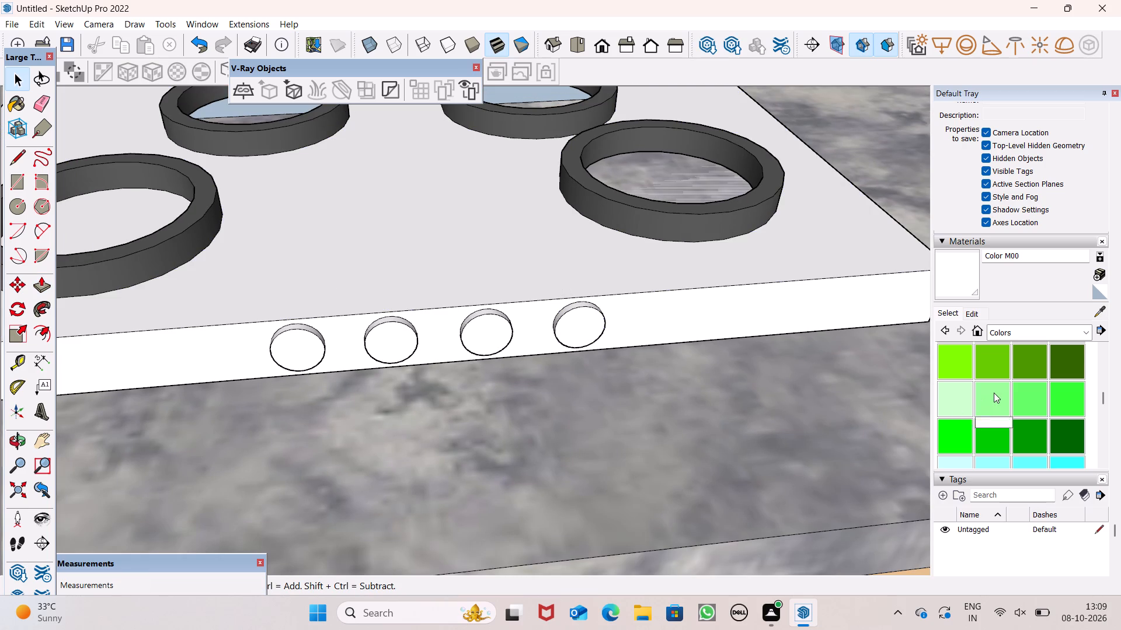
pyautogui.scroll(-9, 995, 392)
pyautogui.scroll(1, 1026, 405)
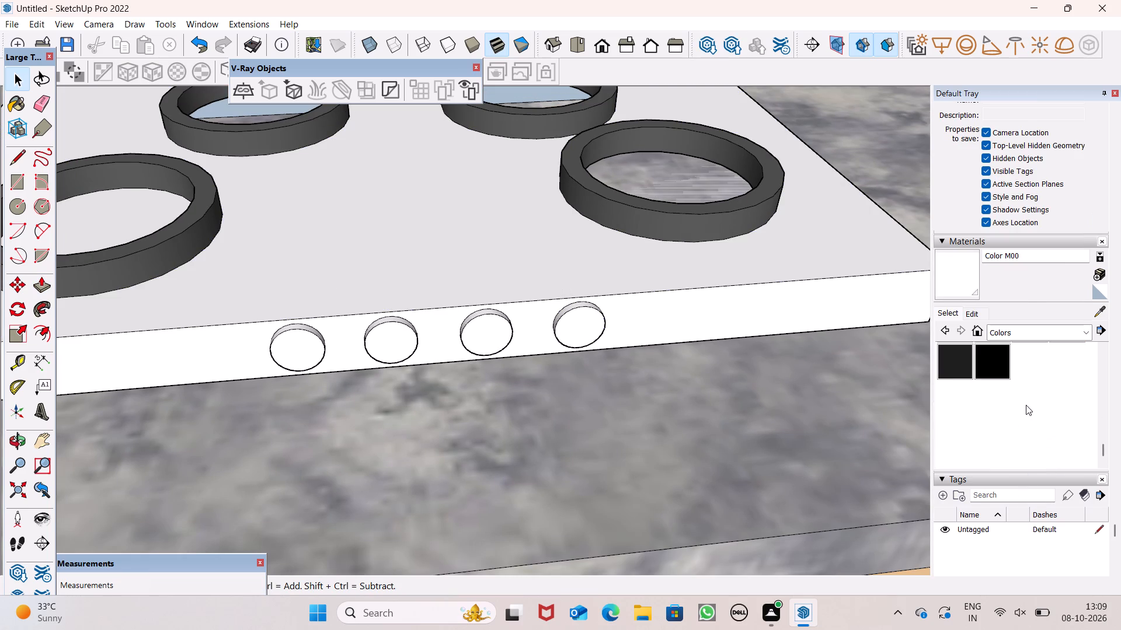
pyautogui.scroll(1, 1026, 405)
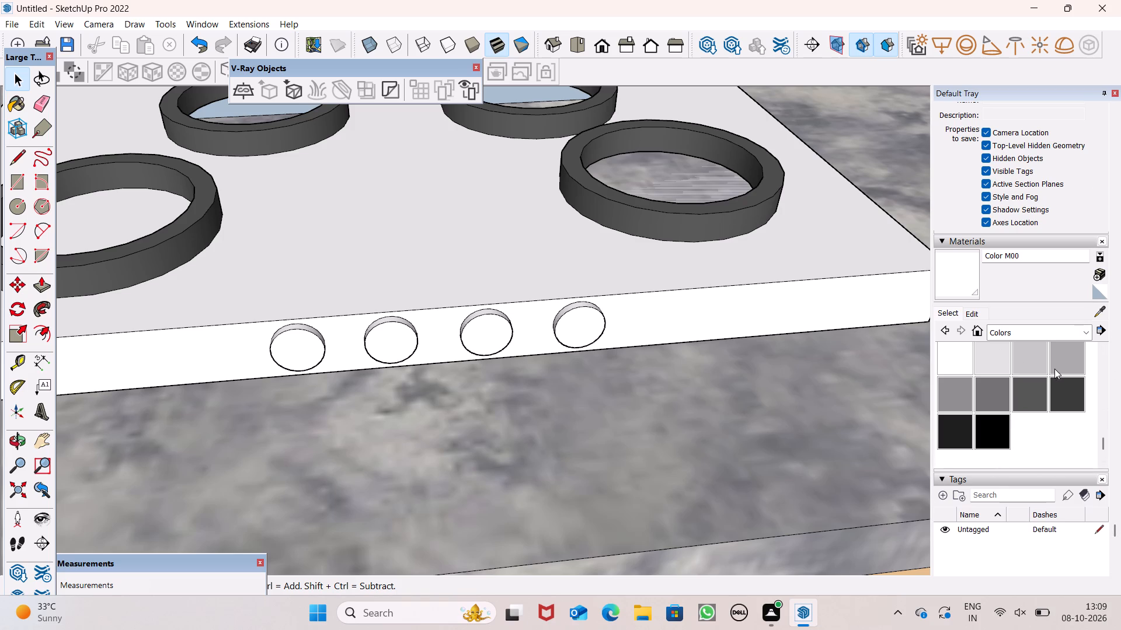
pyautogui.click(1062, 394)
pyautogui.moveTo(988, 434); pyautogui.dragTo(988, 427)
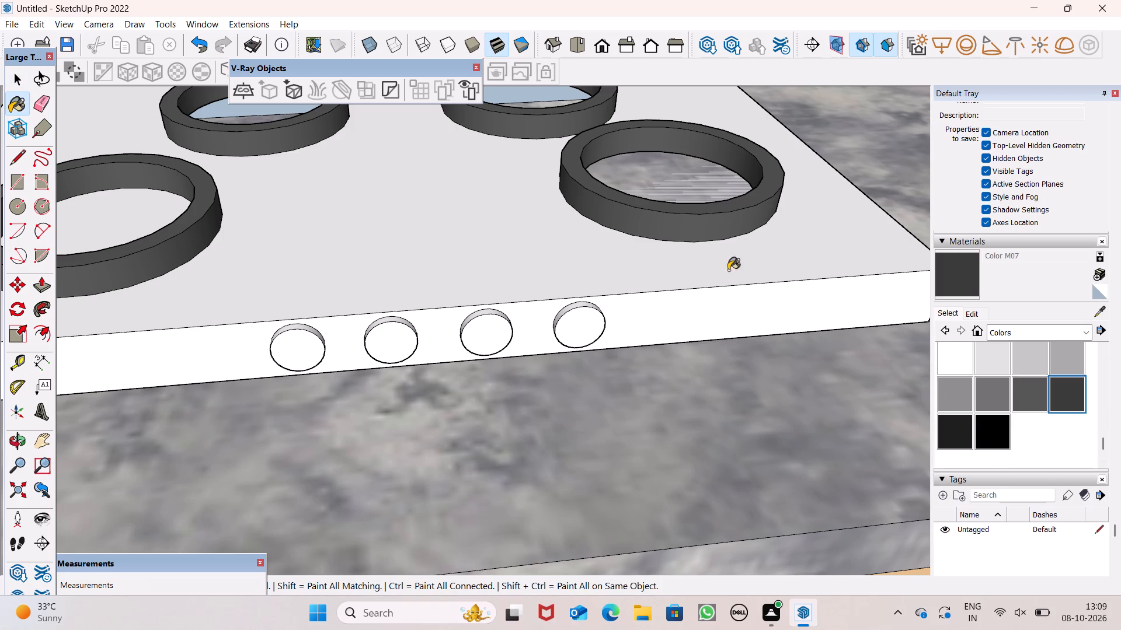
pyautogui.click(718, 292)
pyautogui.click(712, 302)
pyautogui.click(755, 317)
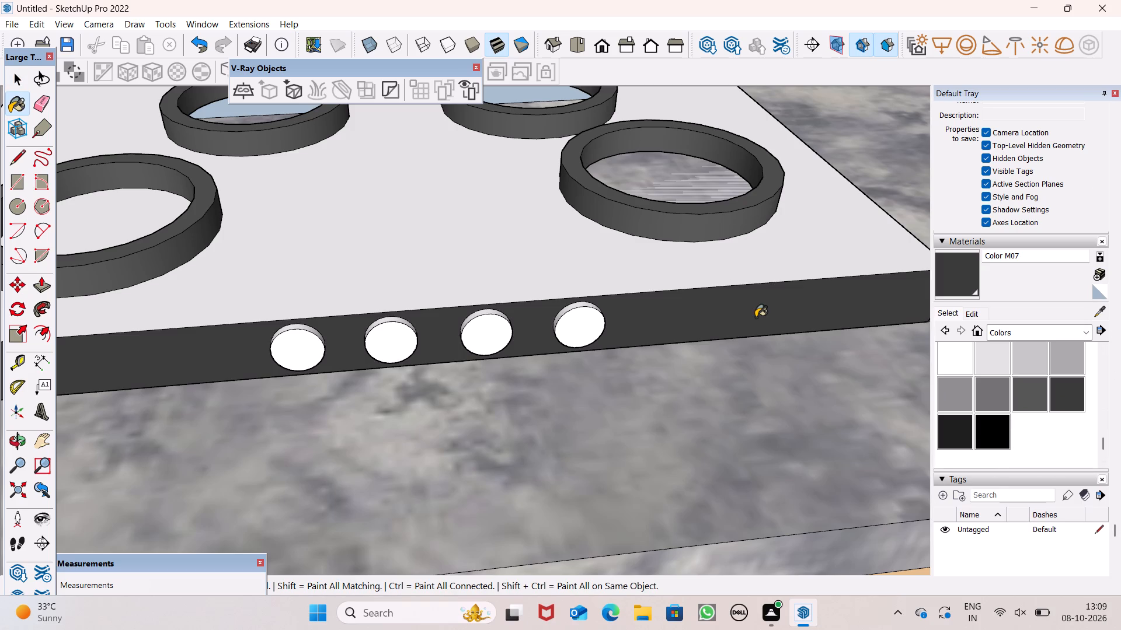
pyautogui.scroll(-5, 602, 376)
pyautogui.click(543, 297)
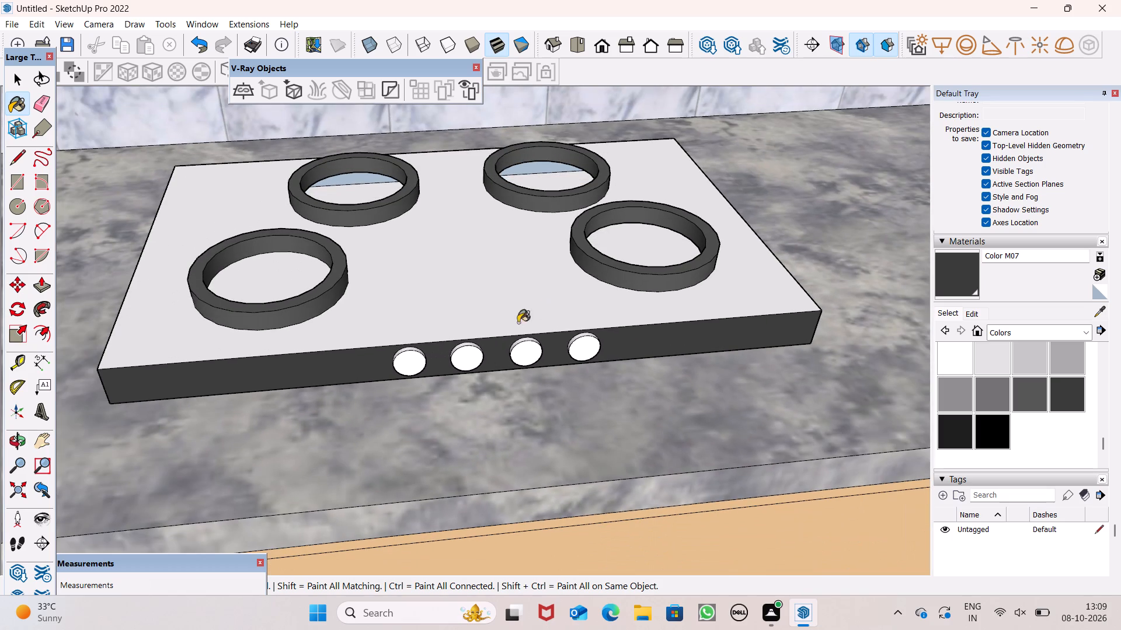
# Paint the hob slab's right, left and back edge faces with Color M07.
pyautogui.scroll(-1, 451, 351)
pyautogui.moveTo(568, 346); pyautogui.dragTo(175, 260, button='middle')
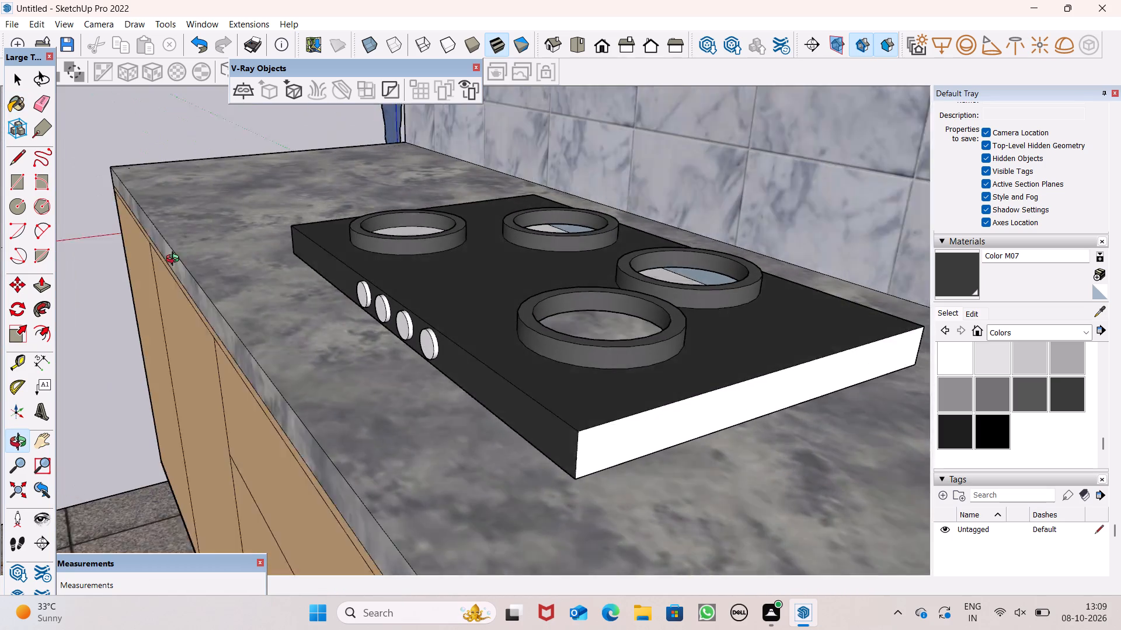
pyautogui.moveTo(175, 260); pyautogui.dragTo(174, 267, button='middle')
pyautogui.click(607, 447)
pyautogui.moveTo(520, 409); pyautogui.dragTo(1120, 506, button='middle')
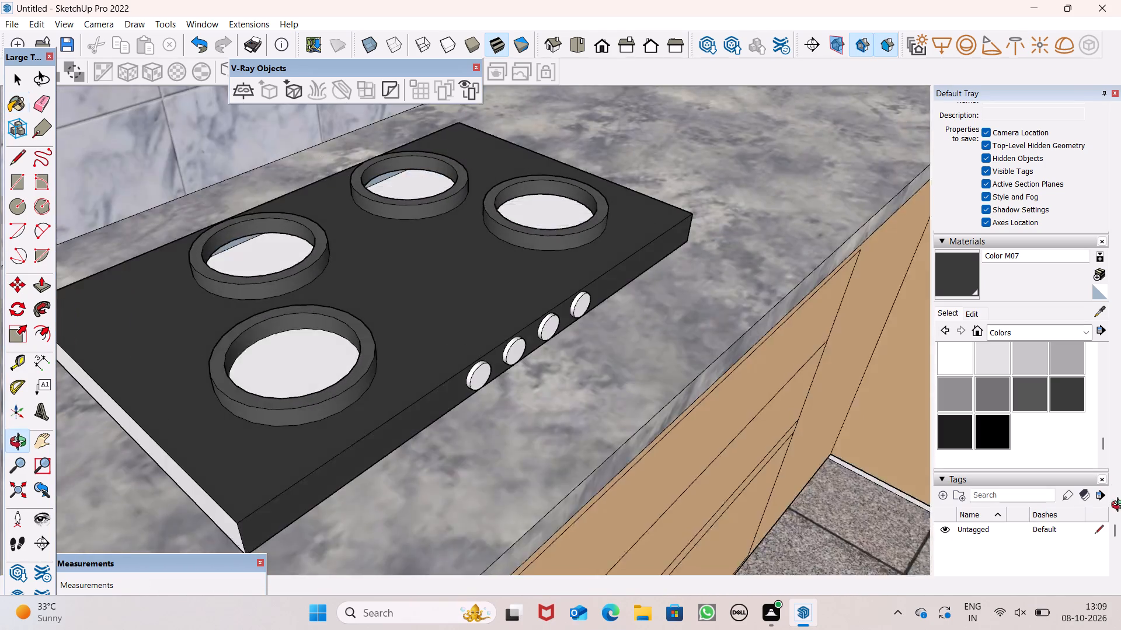
pyautogui.moveTo(1120, 506); pyautogui.dragTo(1081, 459, button='middle')
pyautogui.scroll(3, 120, 419)
pyautogui.click(148, 416)
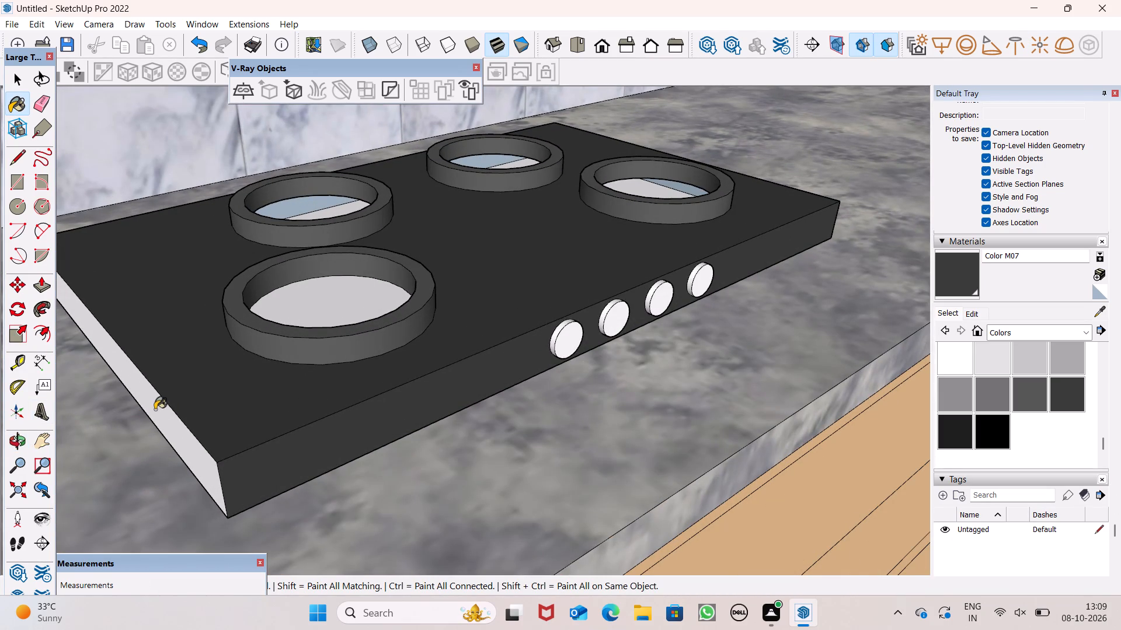
pyautogui.click(158, 405)
pyautogui.scroll(-1, 227, 367)
pyautogui.moveTo(249, 399); pyautogui.dragTo(908, 446, button='middle')
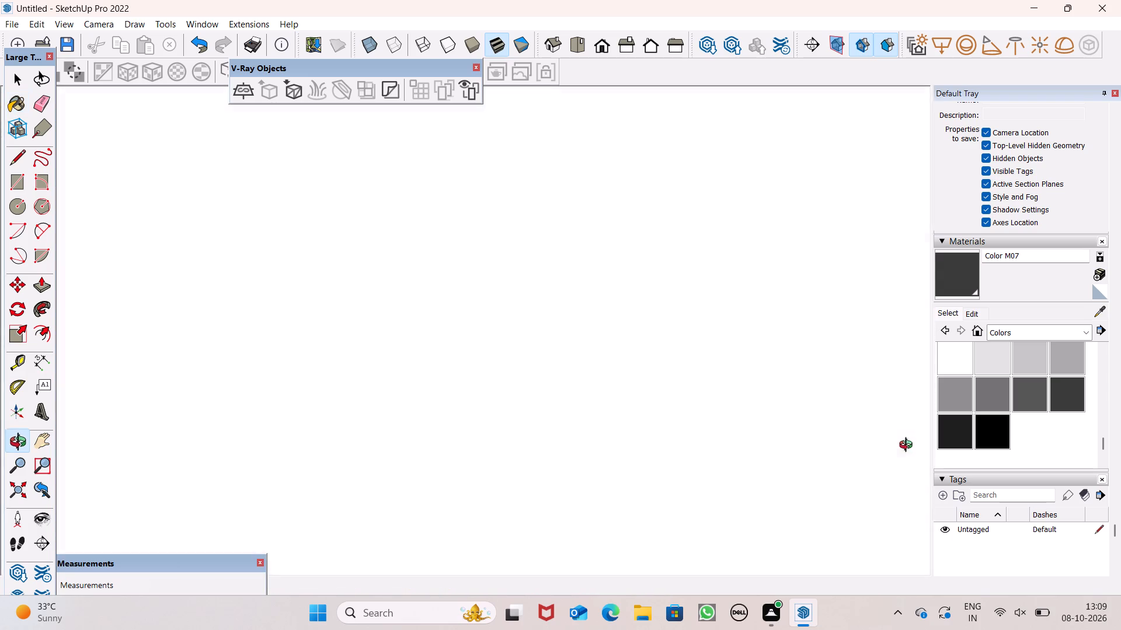
pyautogui.moveTo(908, 446); pyautogui.dragTo(720, 453, button='middle')
pyautogui.scroll(5, 179, 463)
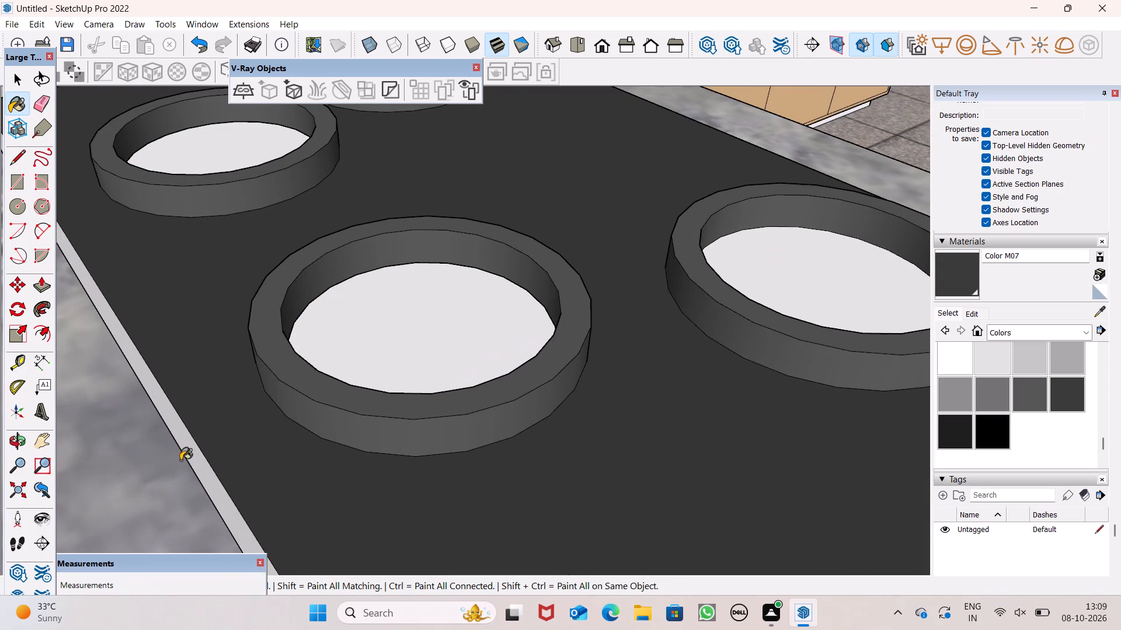
pyautogui.click(194, 453)
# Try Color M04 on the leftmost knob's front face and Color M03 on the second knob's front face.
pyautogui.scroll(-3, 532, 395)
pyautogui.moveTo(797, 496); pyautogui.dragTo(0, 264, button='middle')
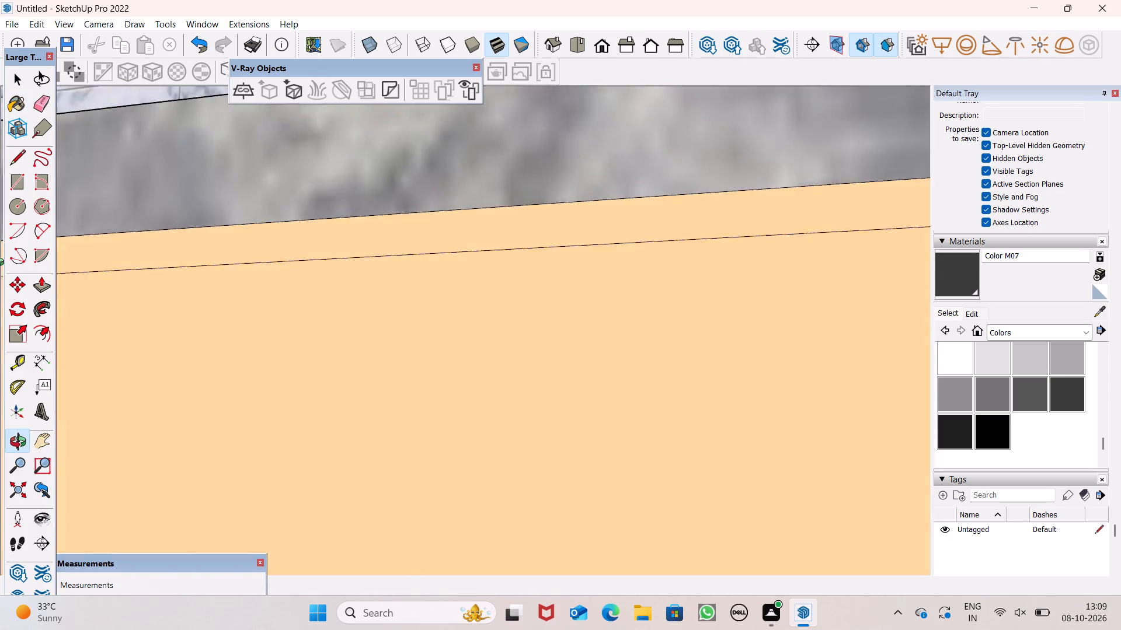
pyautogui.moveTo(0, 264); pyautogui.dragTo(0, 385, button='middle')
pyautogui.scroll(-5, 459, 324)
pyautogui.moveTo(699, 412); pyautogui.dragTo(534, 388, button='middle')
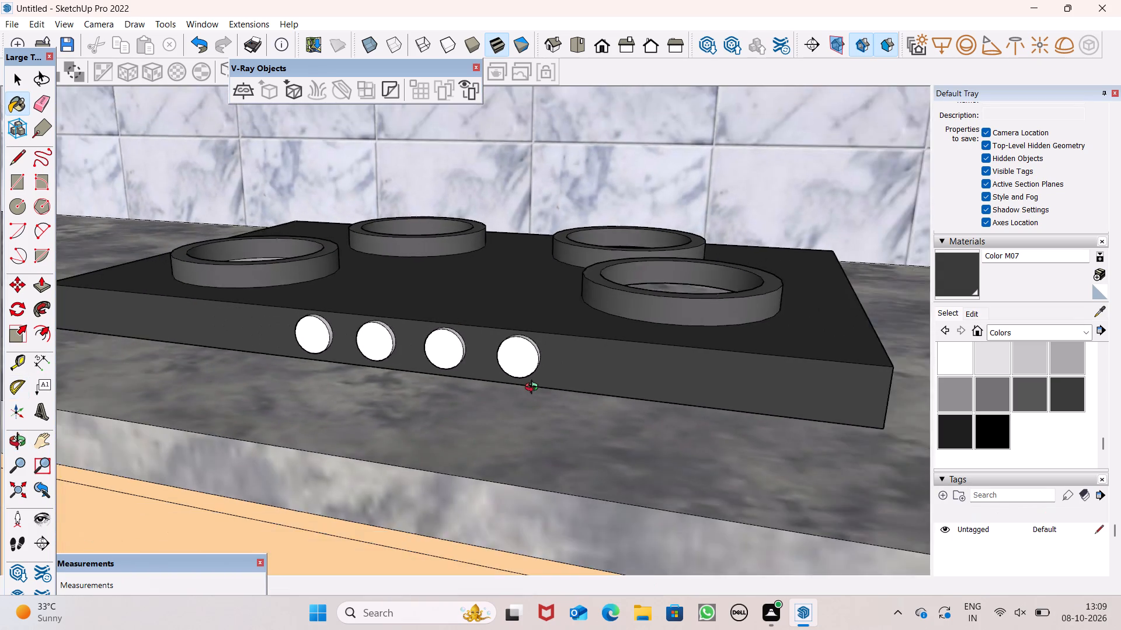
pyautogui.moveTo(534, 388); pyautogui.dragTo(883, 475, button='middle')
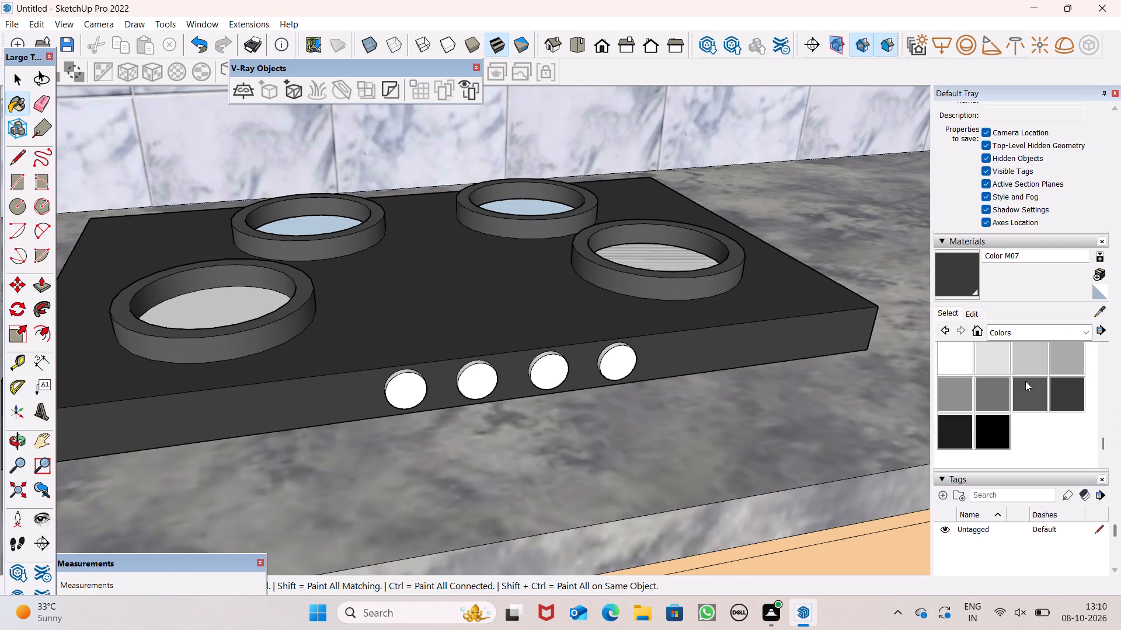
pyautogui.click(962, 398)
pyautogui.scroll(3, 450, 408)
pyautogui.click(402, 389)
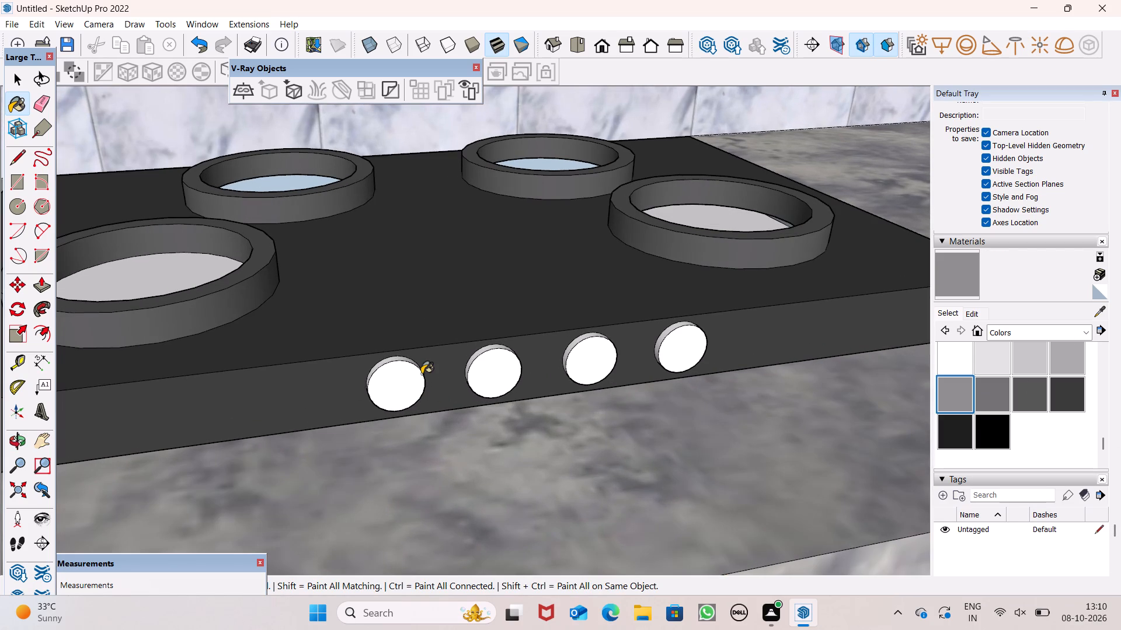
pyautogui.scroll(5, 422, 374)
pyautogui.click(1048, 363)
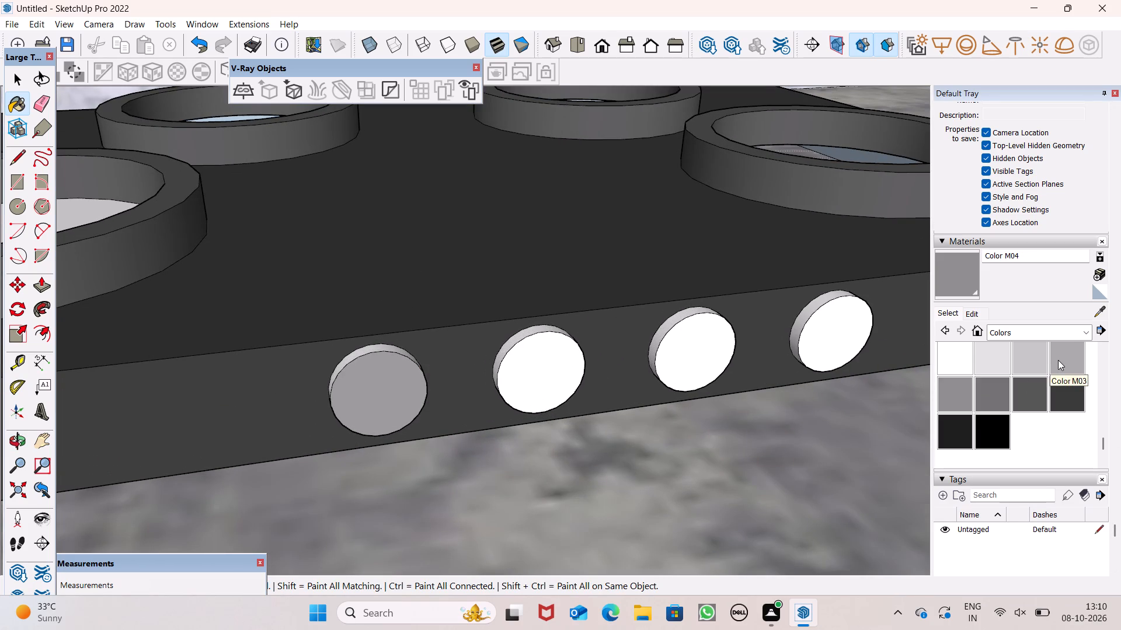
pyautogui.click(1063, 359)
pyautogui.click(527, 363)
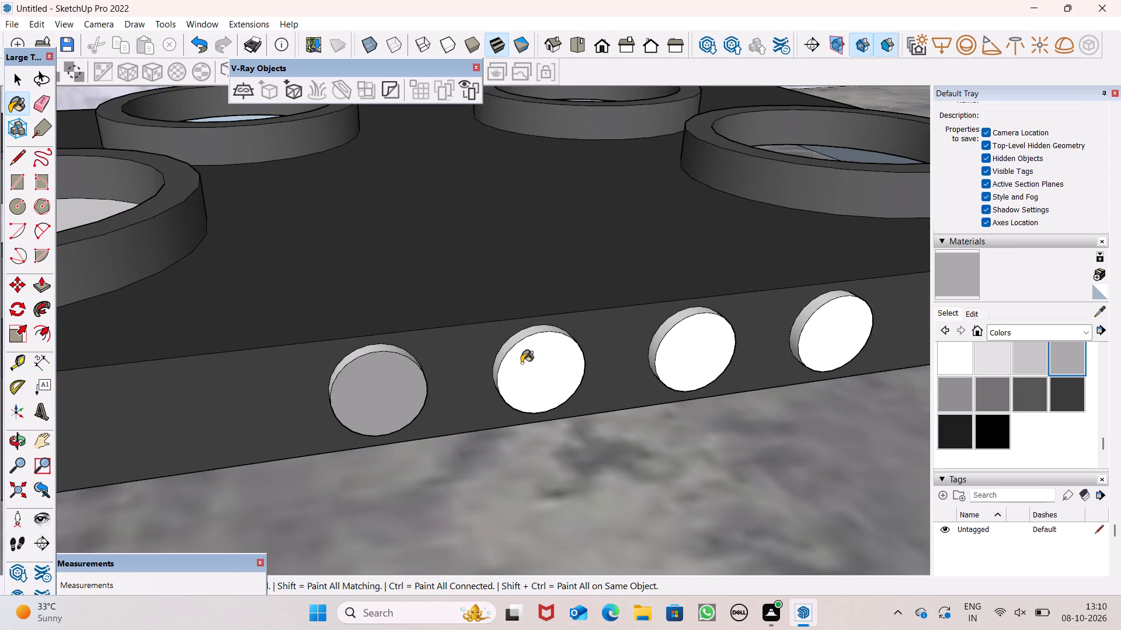
# Paint the front faces and rims of the two rightmost knobs with Color M02.
pyautogui.scroll(-1, 461, 341)
pyautogui.scroll(2, 439, 338)
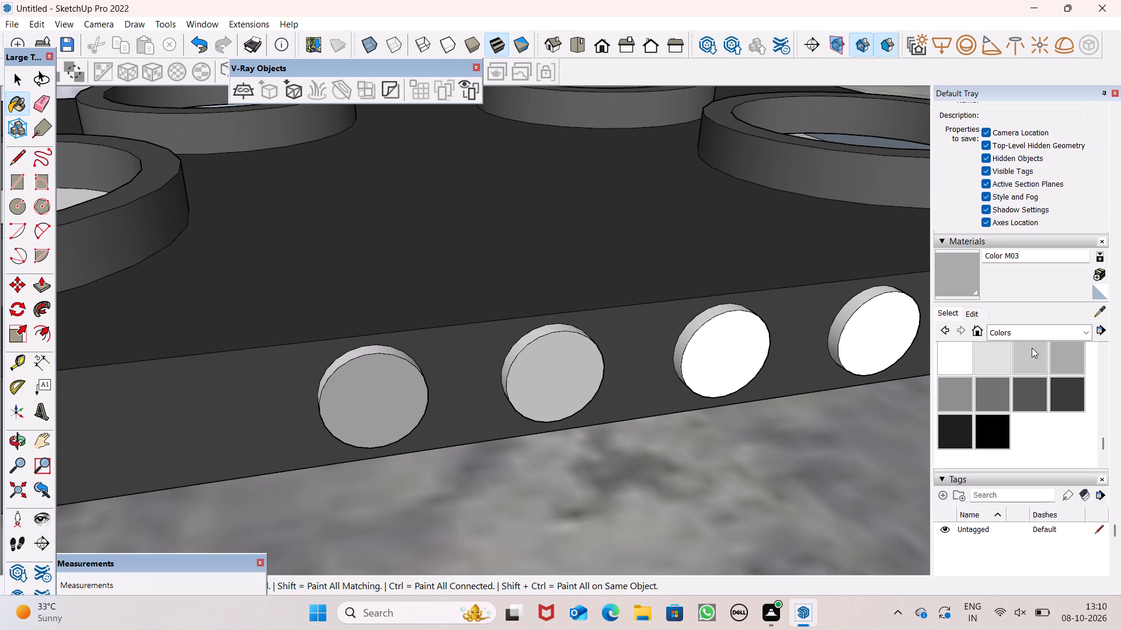
pyautogui.click(1040, 348)
pyautogui.click(716, 334)
pyautogui.click(883, 332)
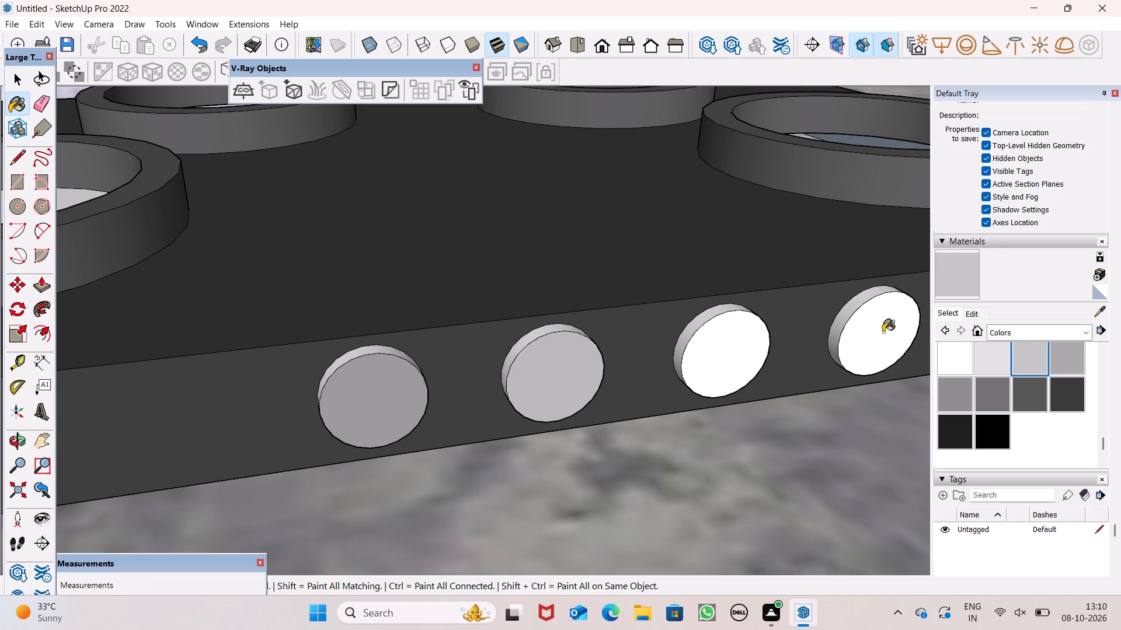
pyautogui.scroll(6, 857, 314)
pyautogui.scroll(-1, 862, 297)
pyautogui.click(864, 297)
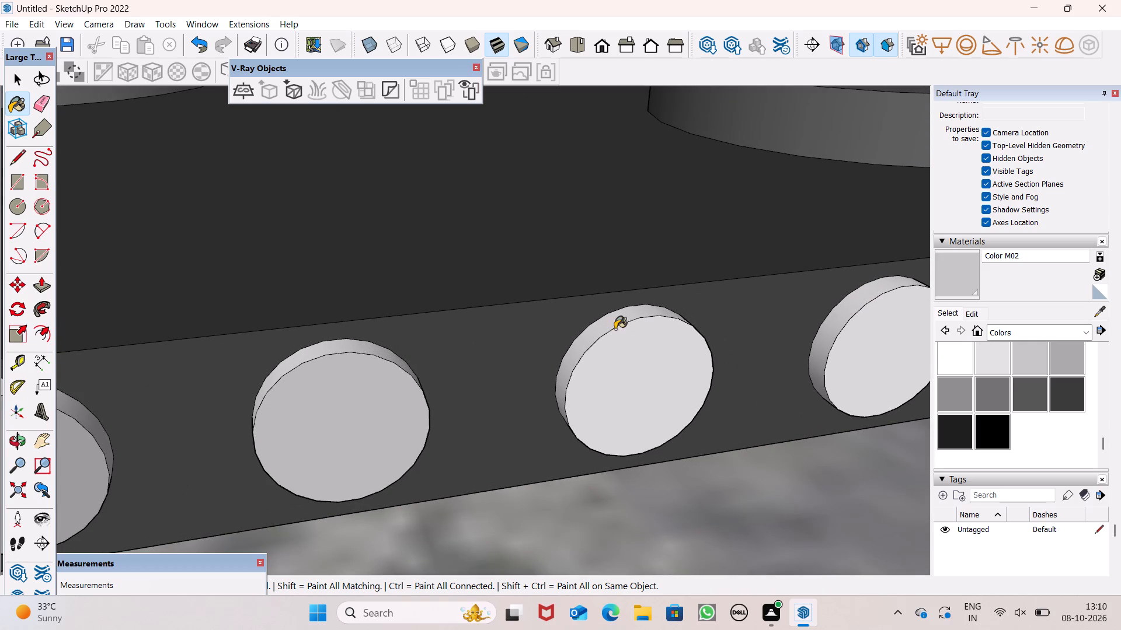
pyautogui.click(620, 318)
pyautogui.click(627, 348)
# Paint the front faces and rims of the two leftmost knobs with Color M02, matching the other pair.
pyautogui.click(357, 348)
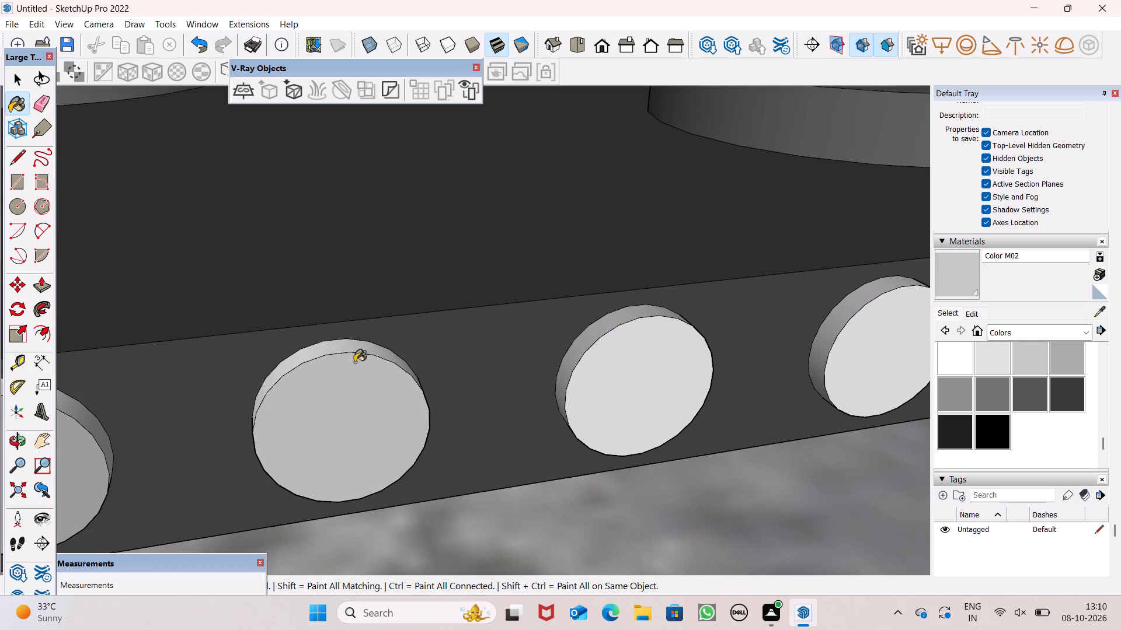
pyautogui.click(354, 362)
pyautogui.scroll(-3, 486, 331)
pyautogui.click(410, 390)
pyautogui.scroll(-1, 455, 356)
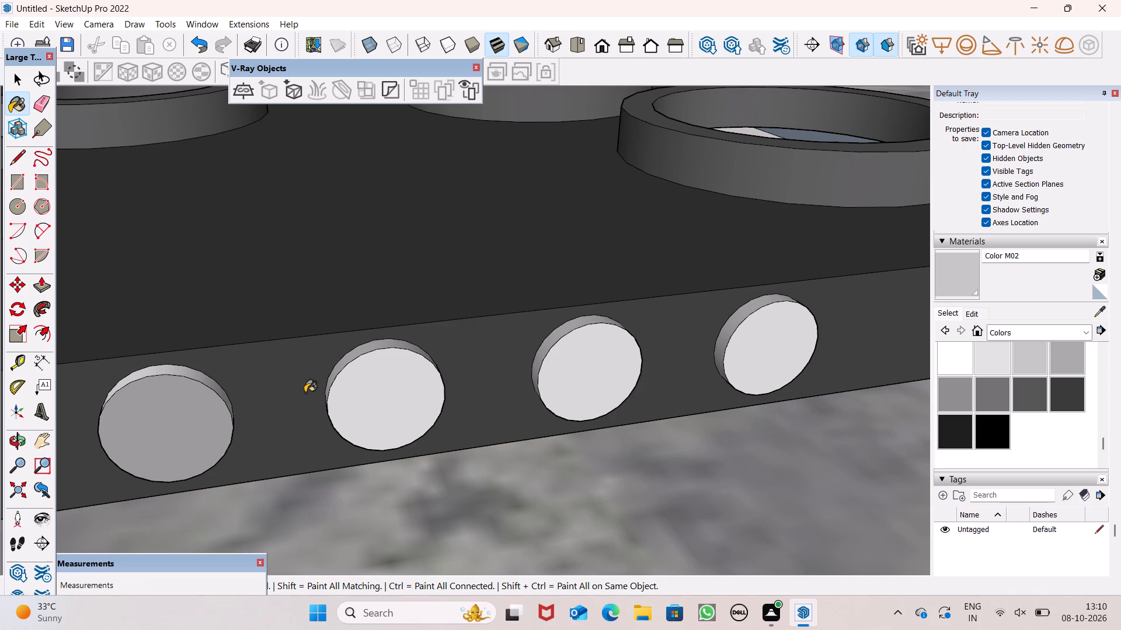
pyautogui.scroll(2, 200, 374)
pyautogui.scroll(-1, 198, 374)
pyautogui.click(139, 373)
pyautogui.click(151, 388)
pyautogui.scroll(-1, 357, 349)
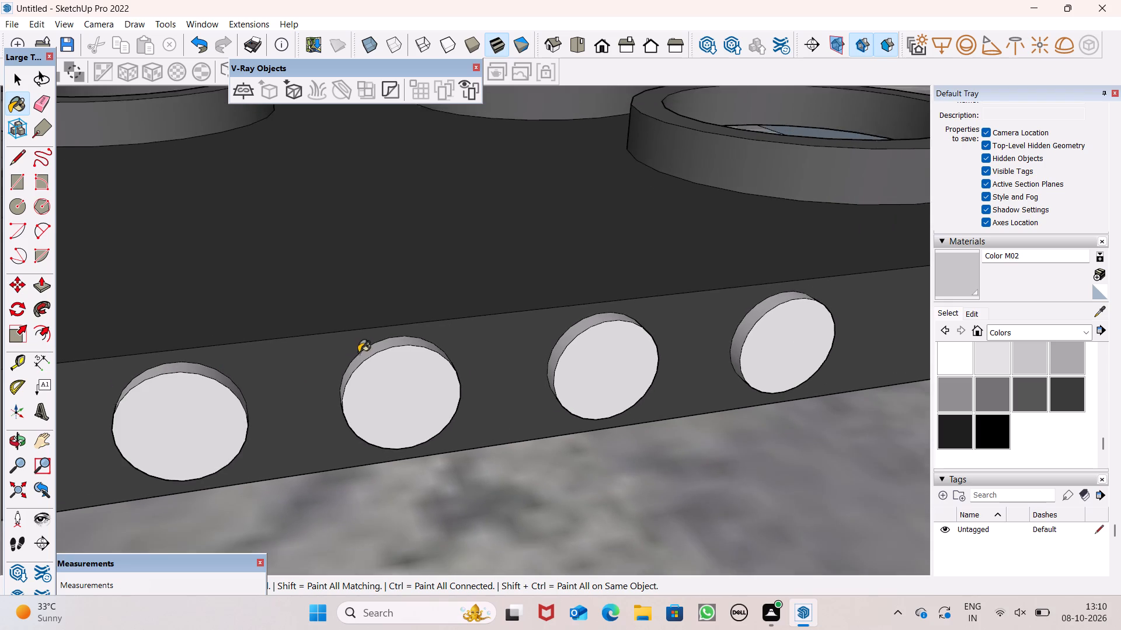
pyautogui.scroll(-1, 358, 352)
pyautogui.click(229, 408)
pyautogui.scroll(-9, 560, 339)
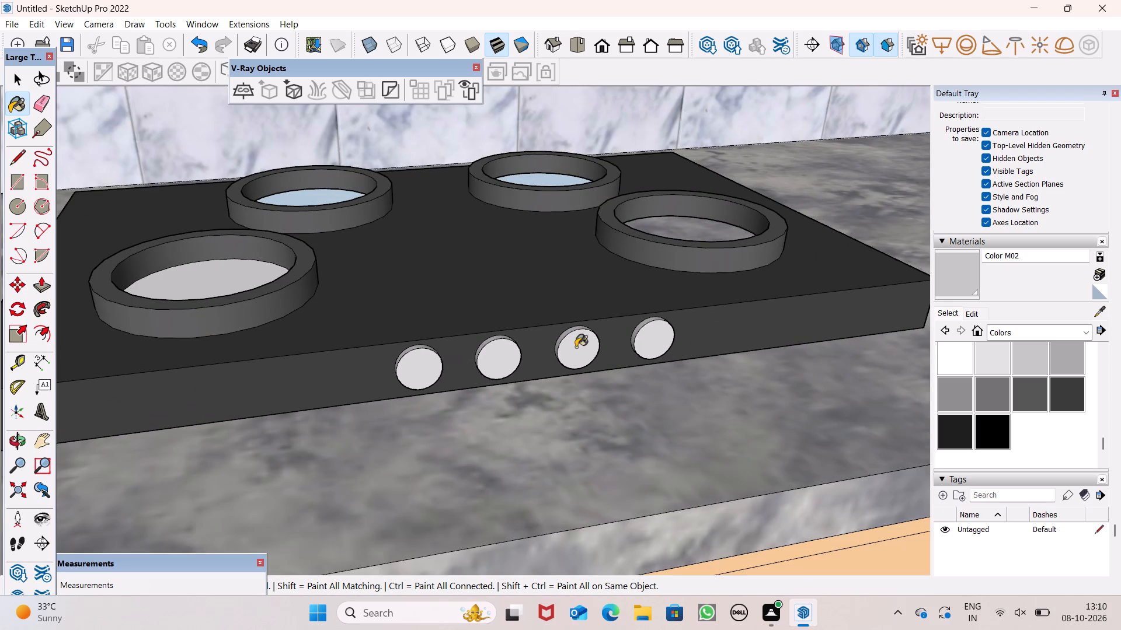
pyautogui.scroll(-1, 641, 347)
pyautogui.press('space')
# Review the painted hob on the countertop together with the surrounding cabinets and range hood.
pyautogui.scroll(-8, 653, 342)
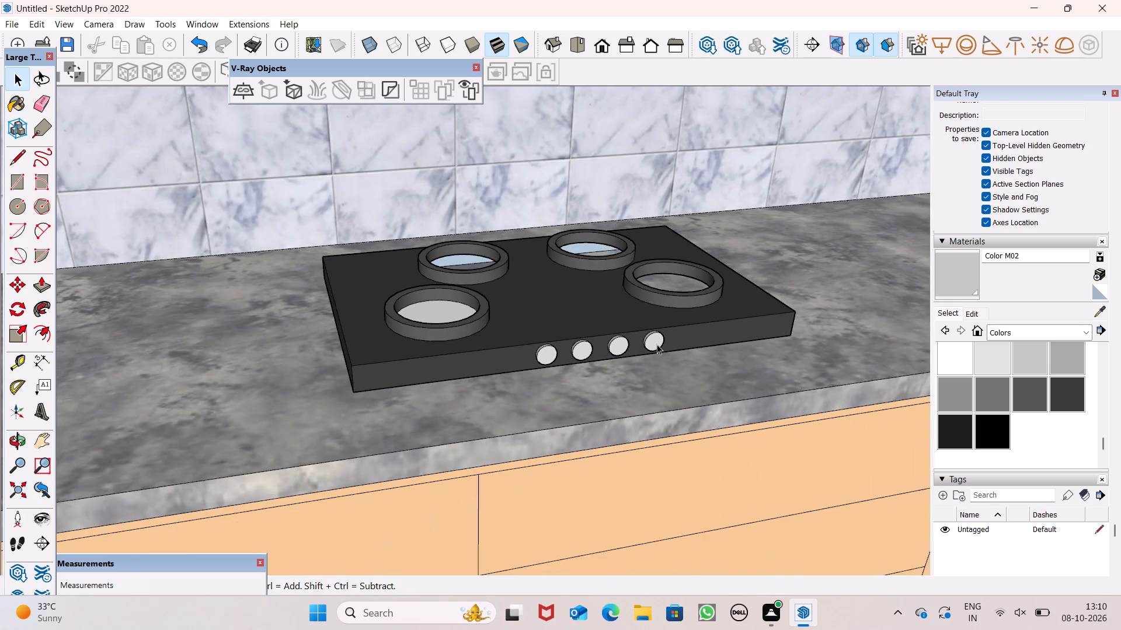
pyautogui.scroll(-2, 657, 346)
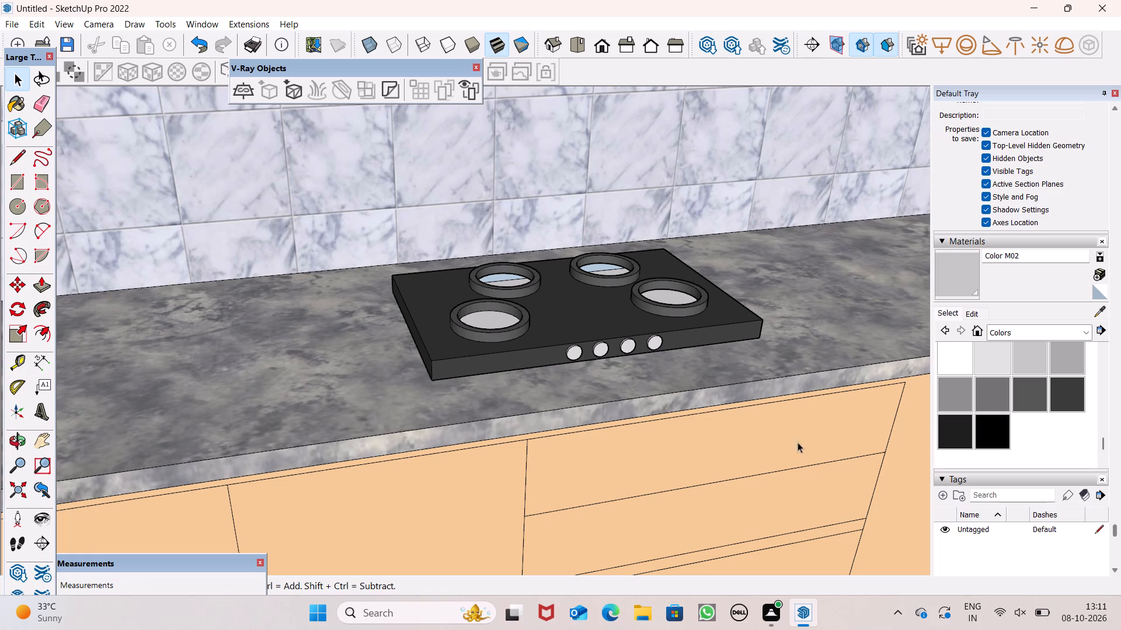
pyautogui.scroll(-6, 594, 152)
pyautogui.scroll(-2, 704, 15)
pyautogui.scroll(-2, 766, 82)
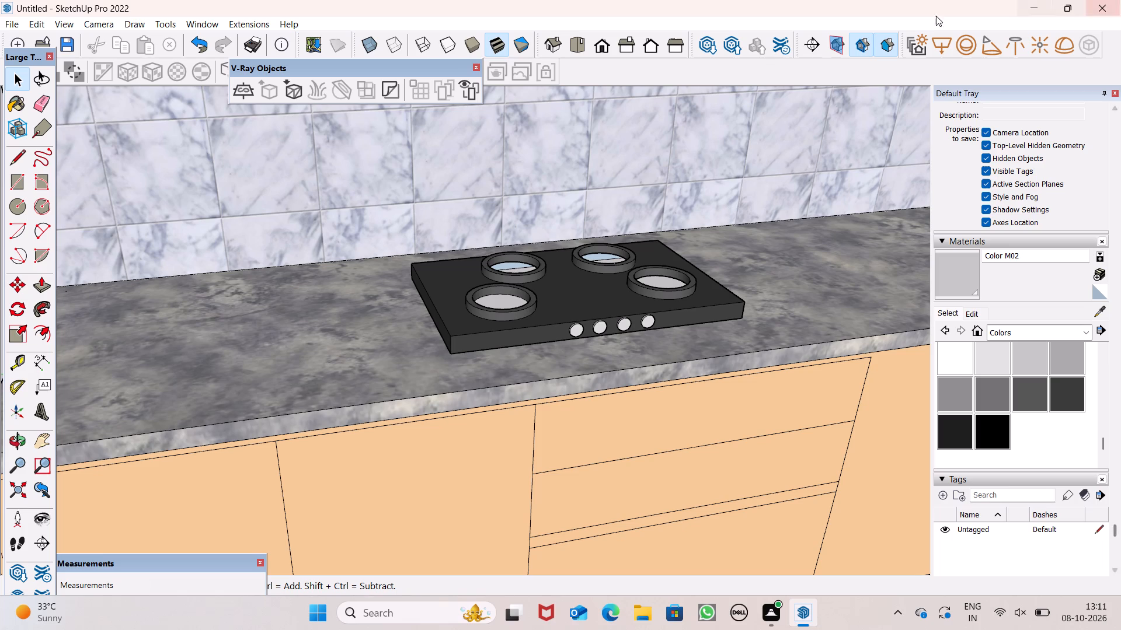
pyautogui.scroll(-1, 521, 224)
pyautogui.scroll(-3, 663, 149)
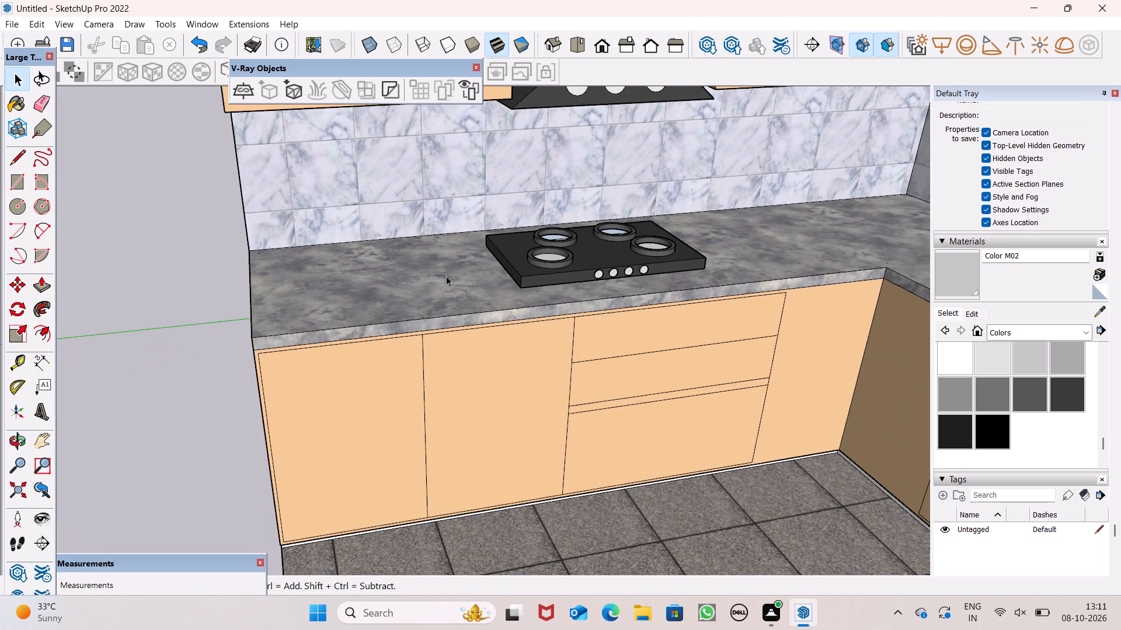
# Inspect the whole L-shaped kitchen from several angles, including the hob and range hood area up close.
pyautogui.scroll(-13, 377, 344)
pyautogui.moveTo(481, 342); pyautogui.dragTo(601, 324, button='middle')
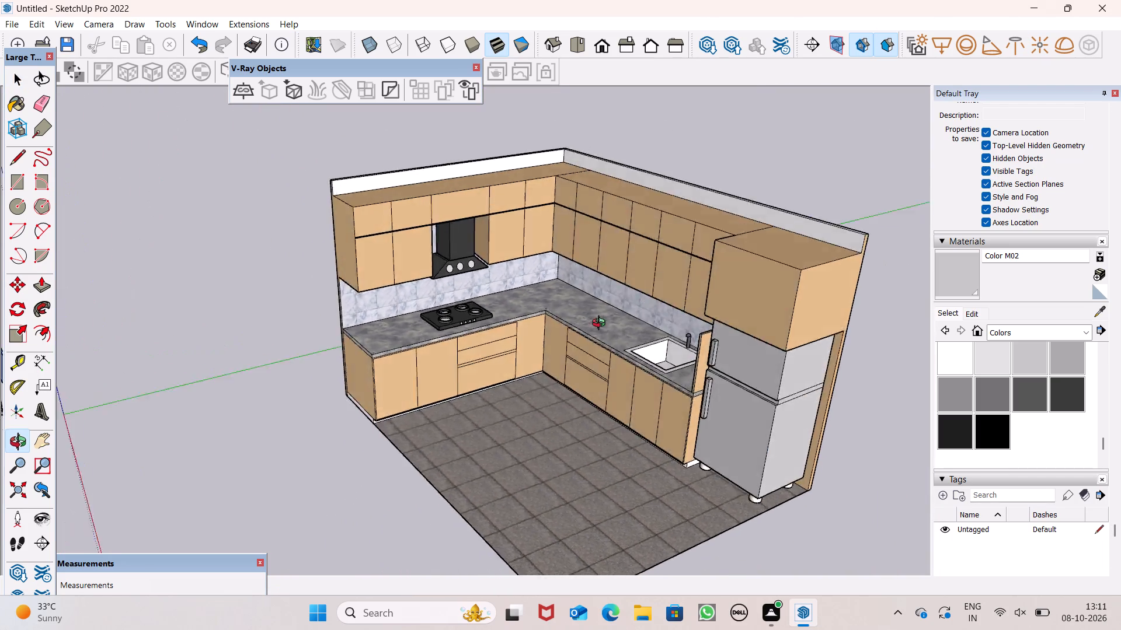
pyautogui.moveTo(601, 324); pyautogui.dragTo(660, 242, button='middle')
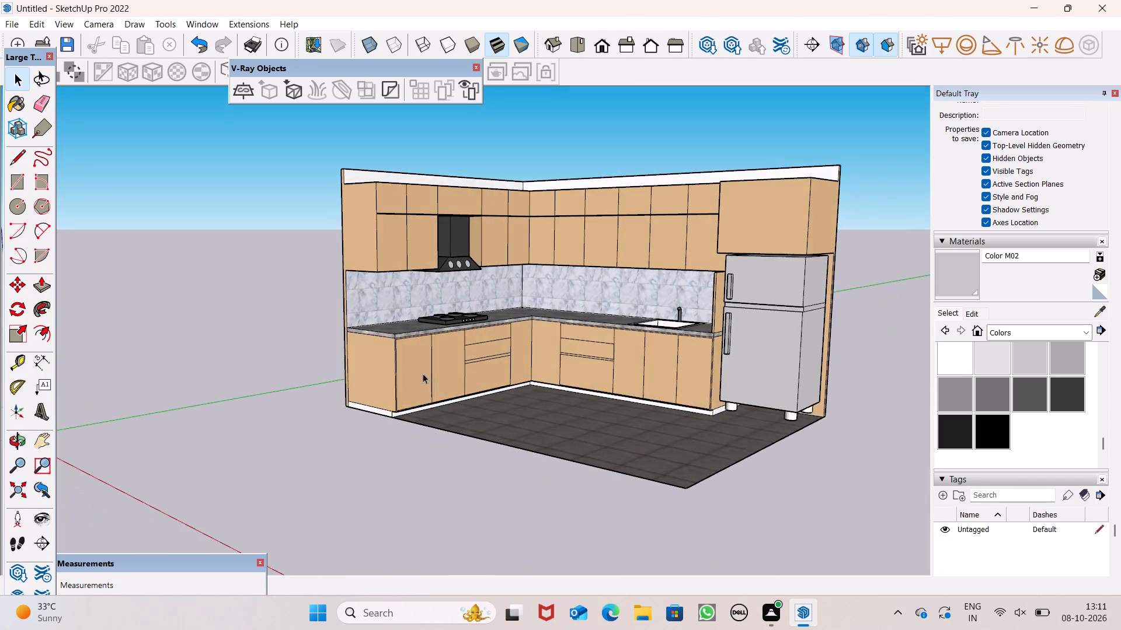
pyautogui.scroll(1, 385, 401)
pyautogui.scroll(-1, 385, 404)
pyautogui.moveTo(518, 449); pyautogui.dragTo(610, 485, button='middle')
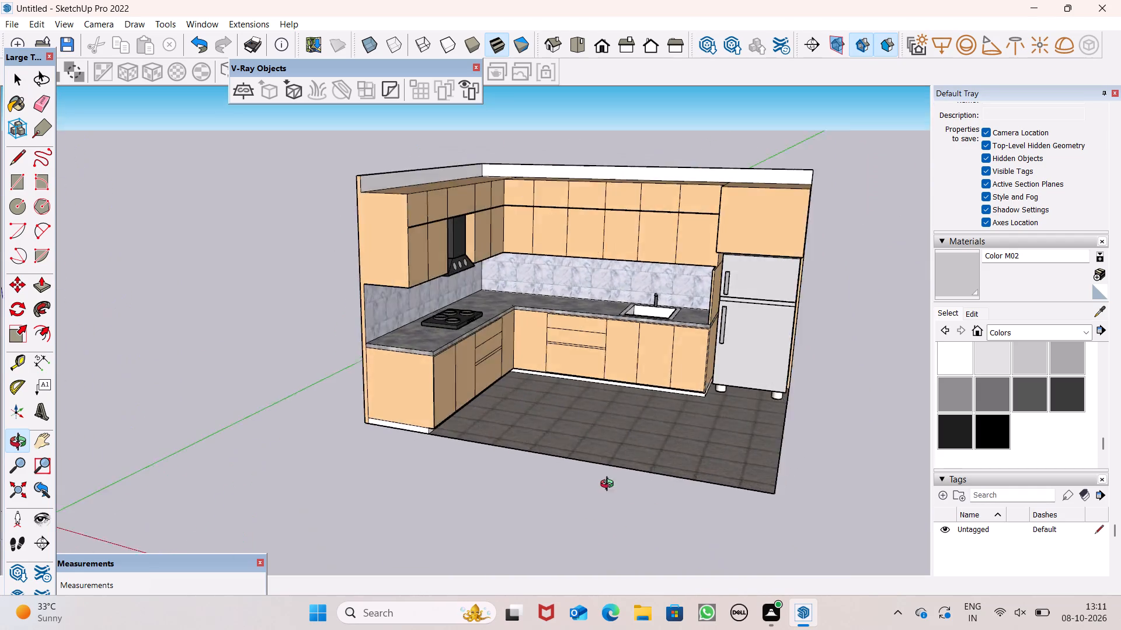
pyautogui.moveTo(610, 485); pyautogui.dragTo(329, 503, button='middle')
pyautogui.scroll(8, 425, 270)
pyautogui.scroll(1, 494, 477)
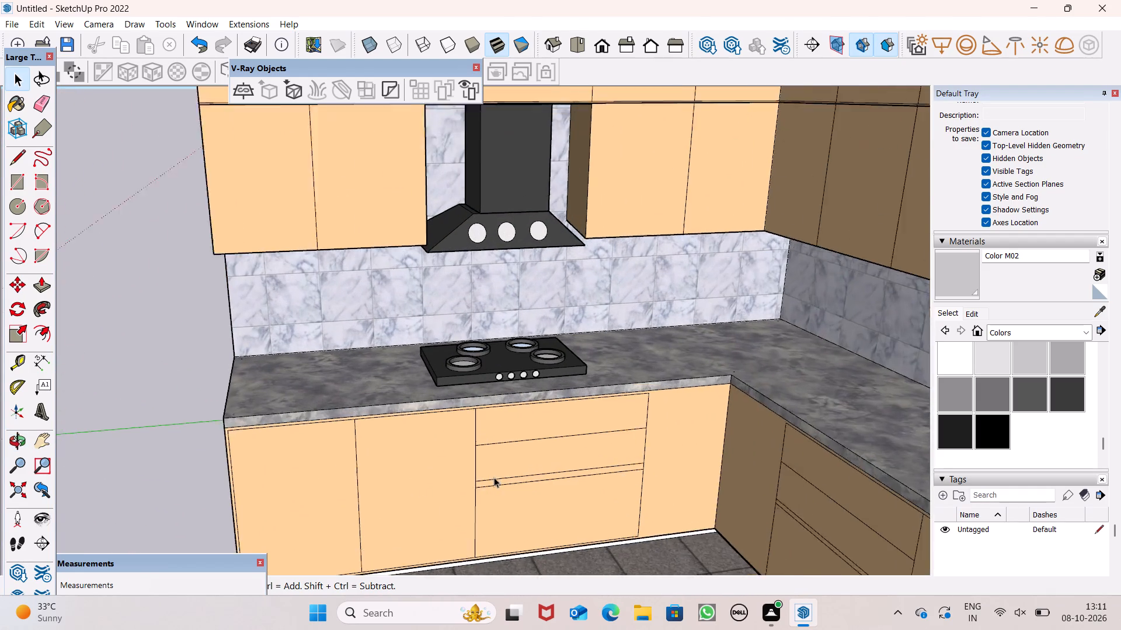
pyautogui.scroll(2, 494, 477)
pyautogui.scroll(4, 510, 425)
pyautogui.scroll(-10, 469, 363)
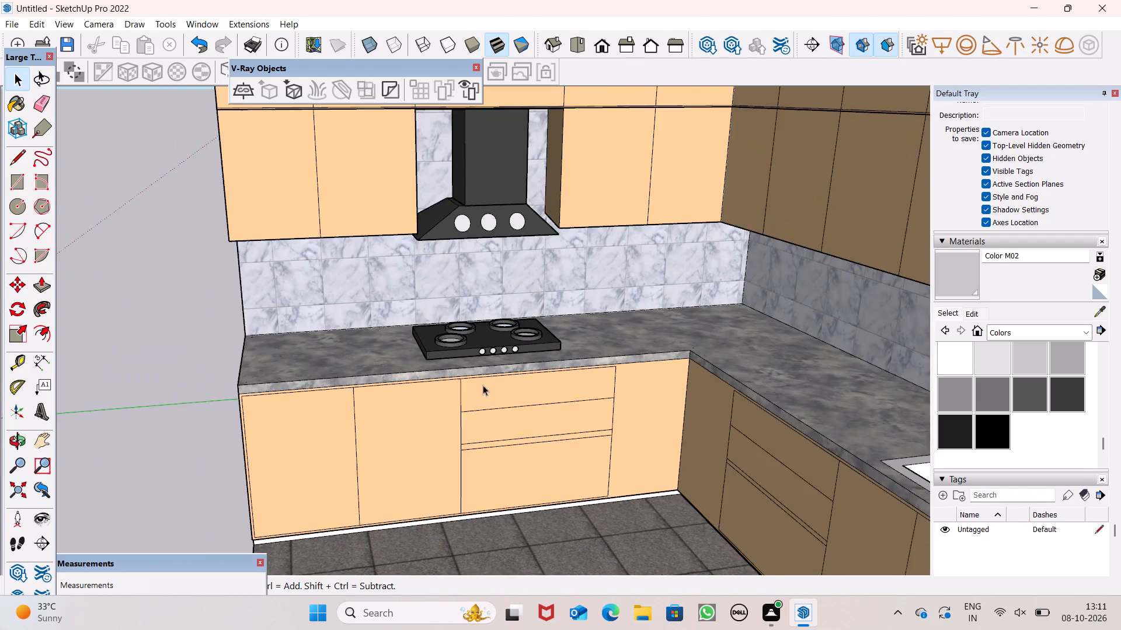
pyautogui.scroll(-3, 483, 385)
pyautogui.moveTo(555, 428); pyautogui.dragTo(779, 437, button='middle')
pyautogui.moveTo(280, 424); pyautogui.dragTo(450, 454, button='middle')
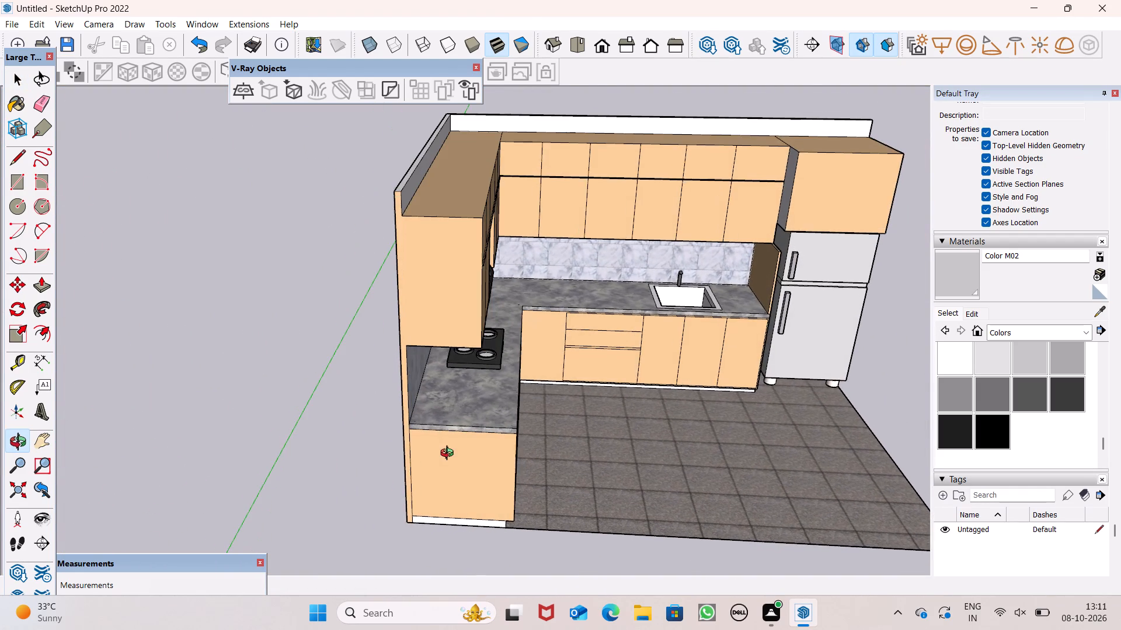
pyautogui.moveTo(450, 454); pyautogui.dragTo(448, 458, button='middle')
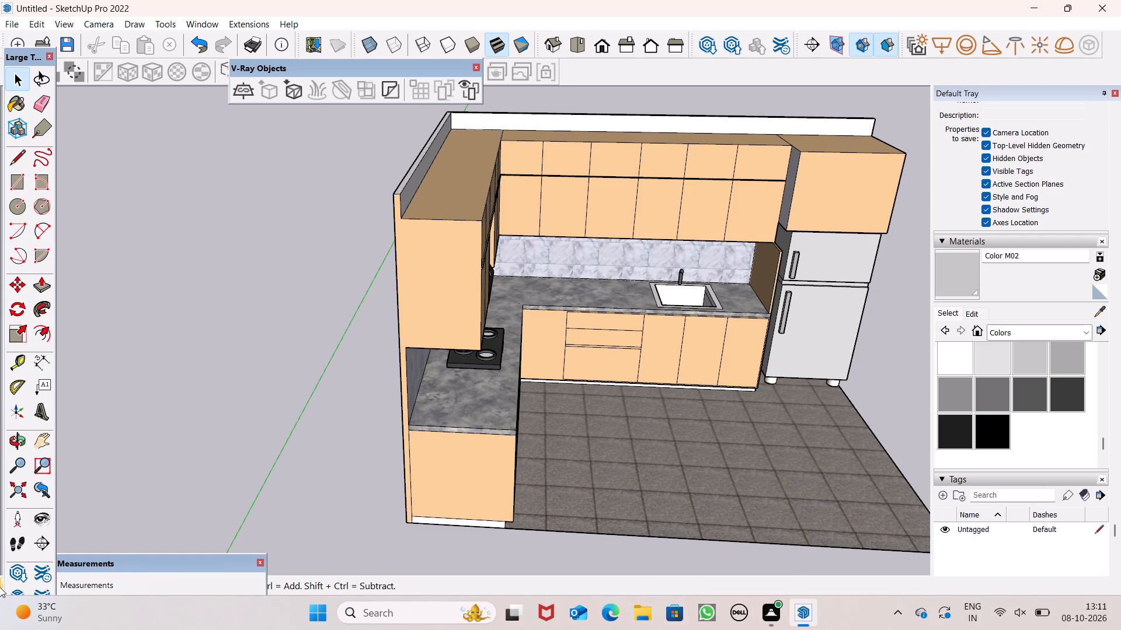
# Save the model in the Documents folder as a SketchUp file named "kitchen elevation".
pyautogui.hotkey('ctrl', 's')
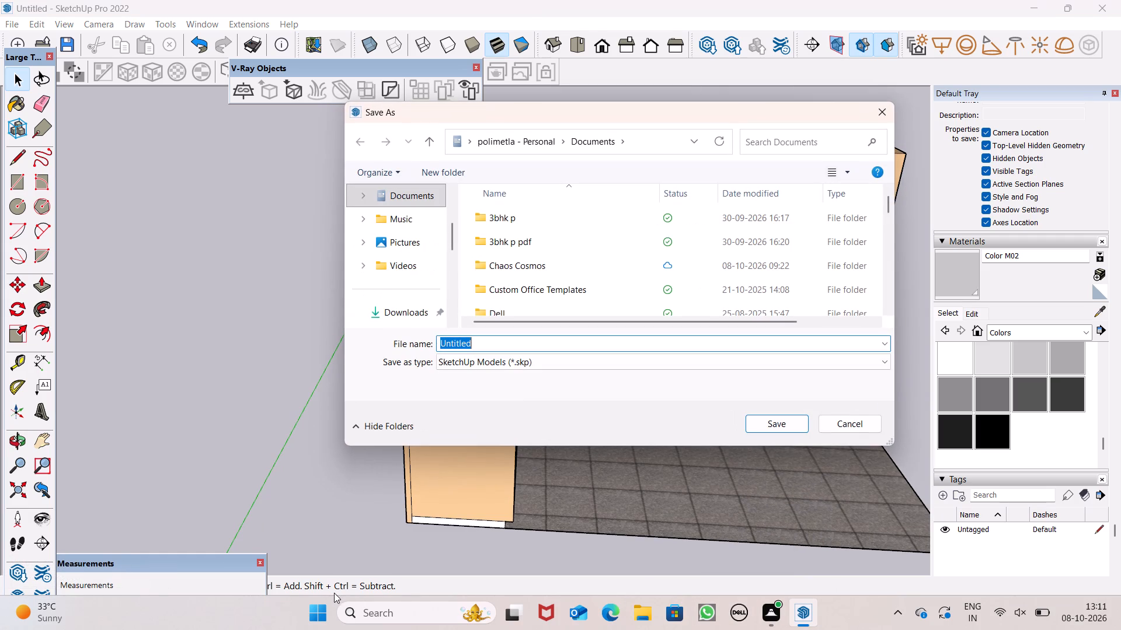
pyautogui.press('BackSpace')
pyautogui.write('kitchen elevation')
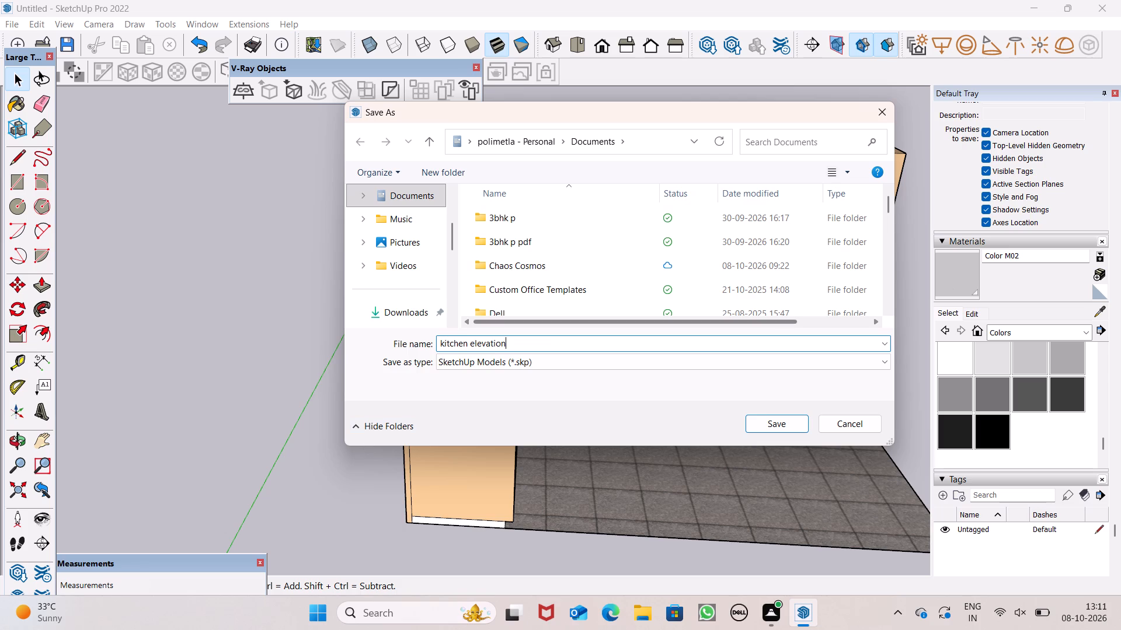
pyautogui.scroll(3, 761, 431)
pyautogui.click(775, 429)
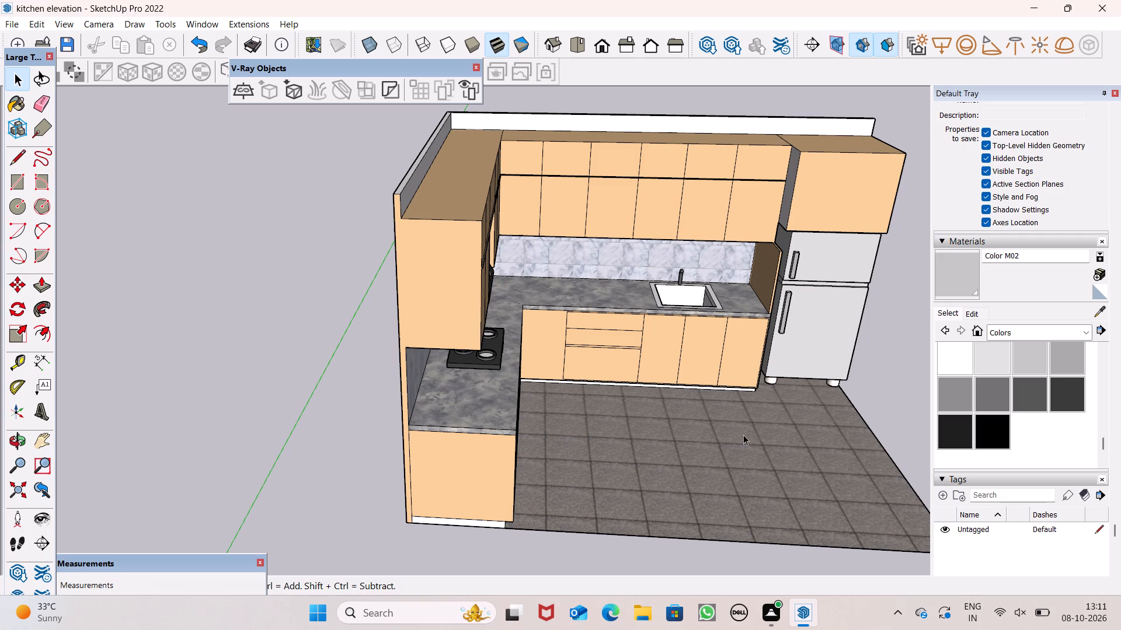
# Export the current kitchen view as a 2D graphic in JPEG format named "kitchen elevation" in the Documents folder.
pyautogui.click(13, 26)
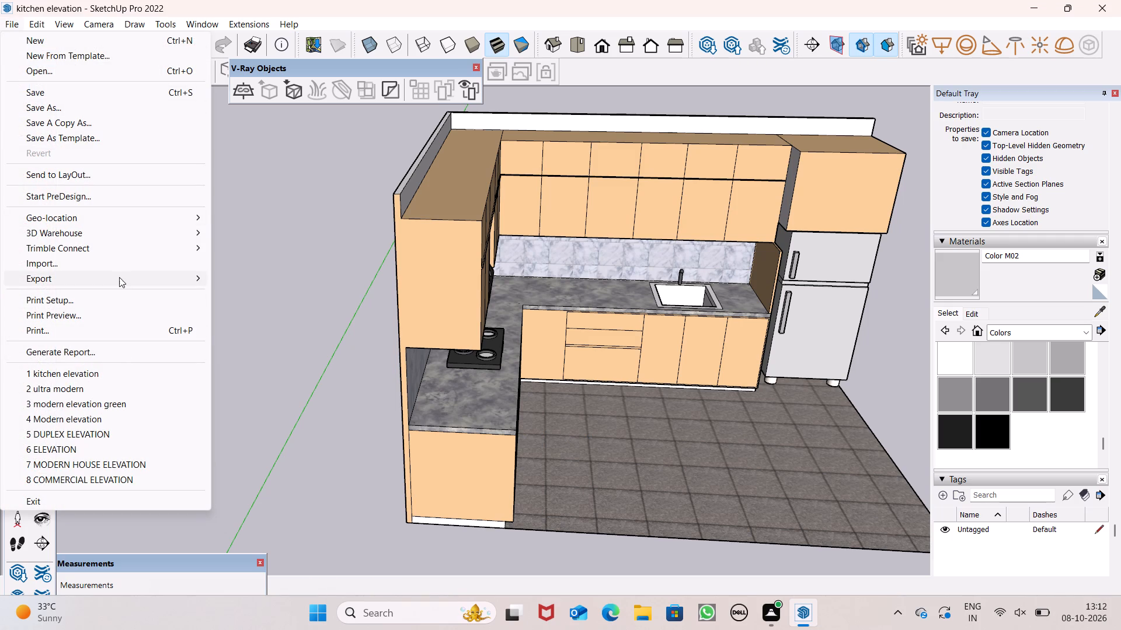
pyautogui.click(119, 277)
pyautogui.click(272, 293)
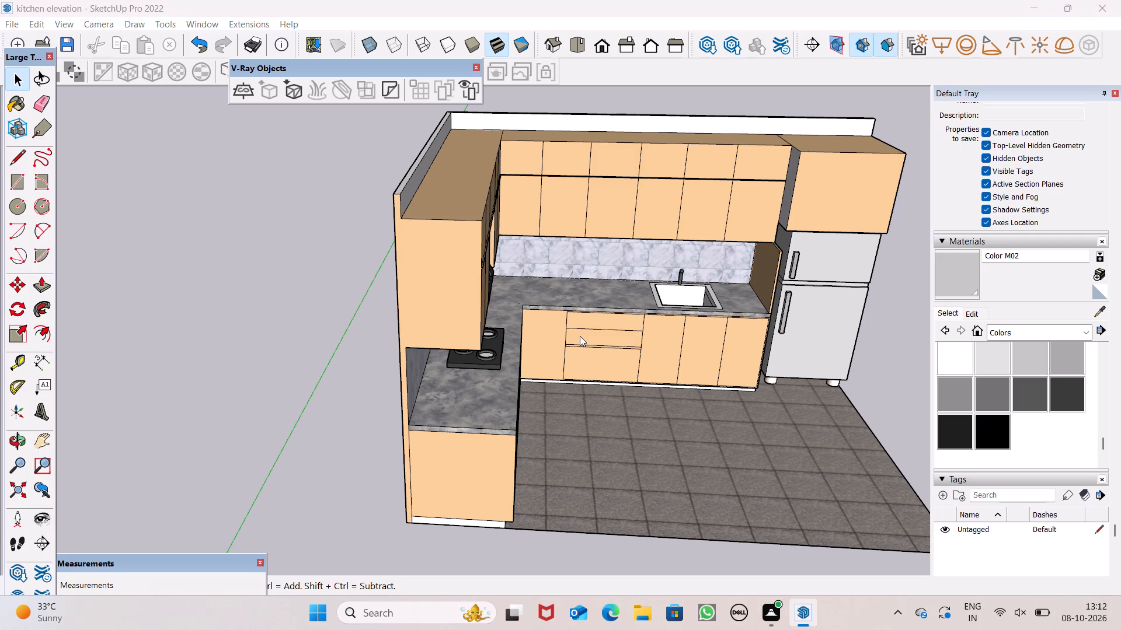
pyautogui.click(586, 344)
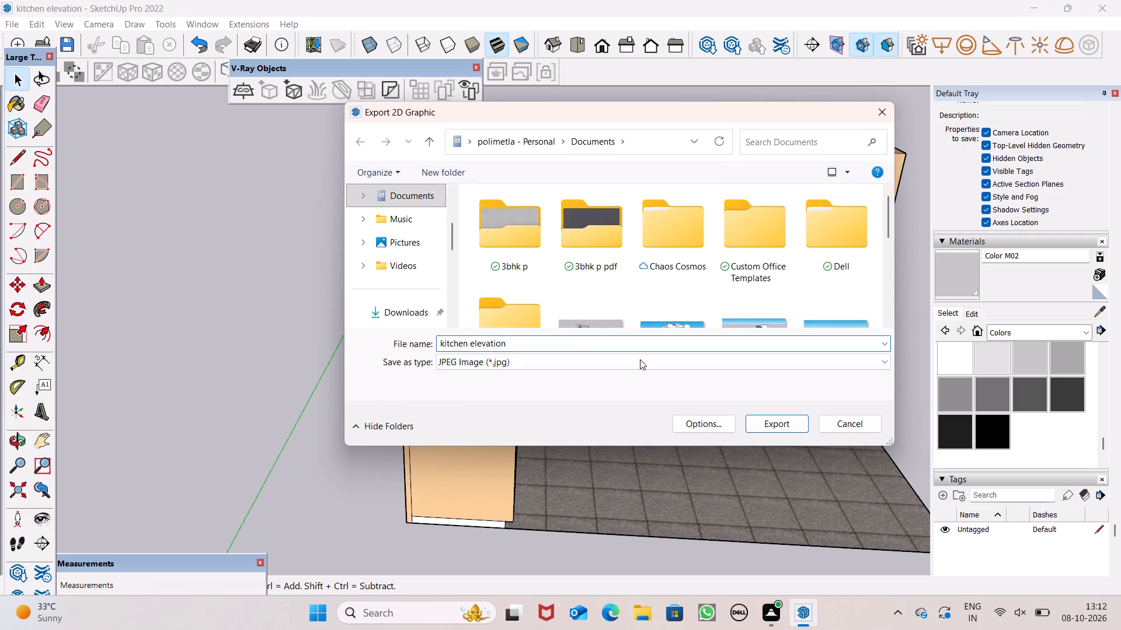
pyautogui.click(758, 422)
# Examine the finished kitchen from raised viewpoints, checking the cabinets, countertop, hob, sink, refrigerator and tiled floor.
pyautogui.scroll(-3, 530, 386)
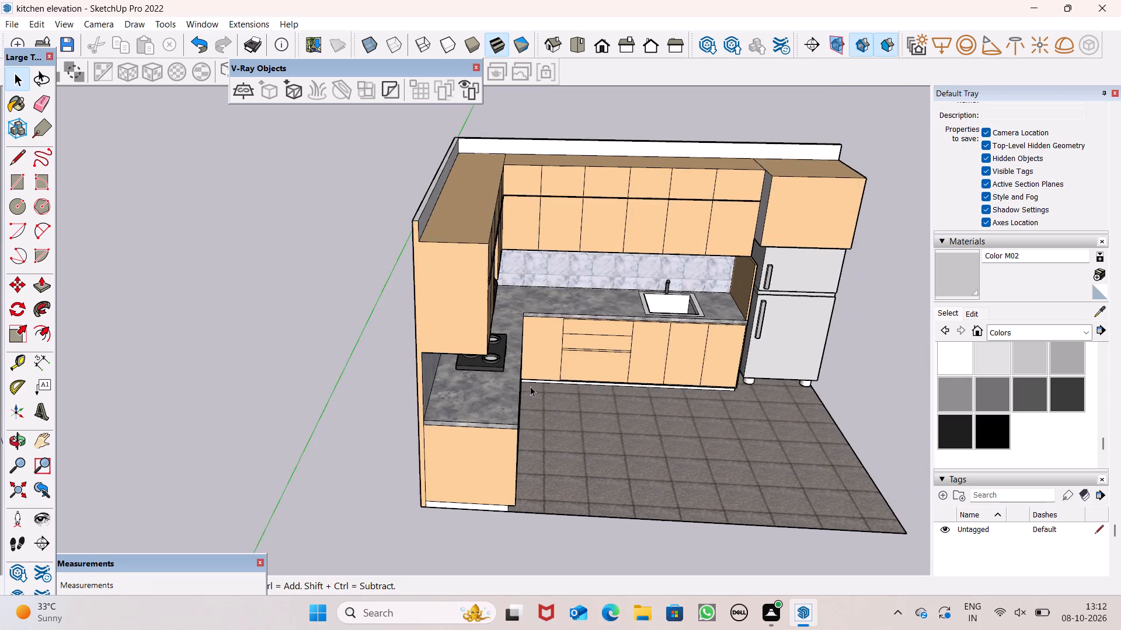
pyautogui.scroll(-2, 530, 386)
pyautogui.scroll(4, 541, 346)
pyautogui.scroll(-4, 531, 312)
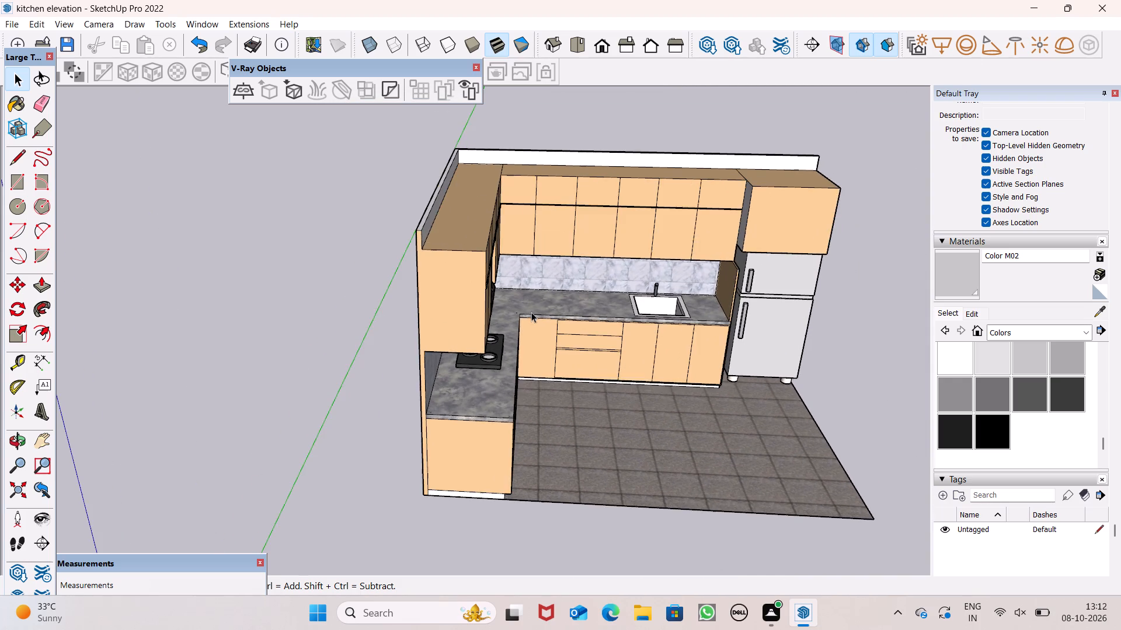
pyautogui.scroll(-3, 524, 328)
pyautogui.scroll(3, 722, 364)
pyautogui.moveTo(722, 368); pyautogui.dragTo(450, 414, button='middle')
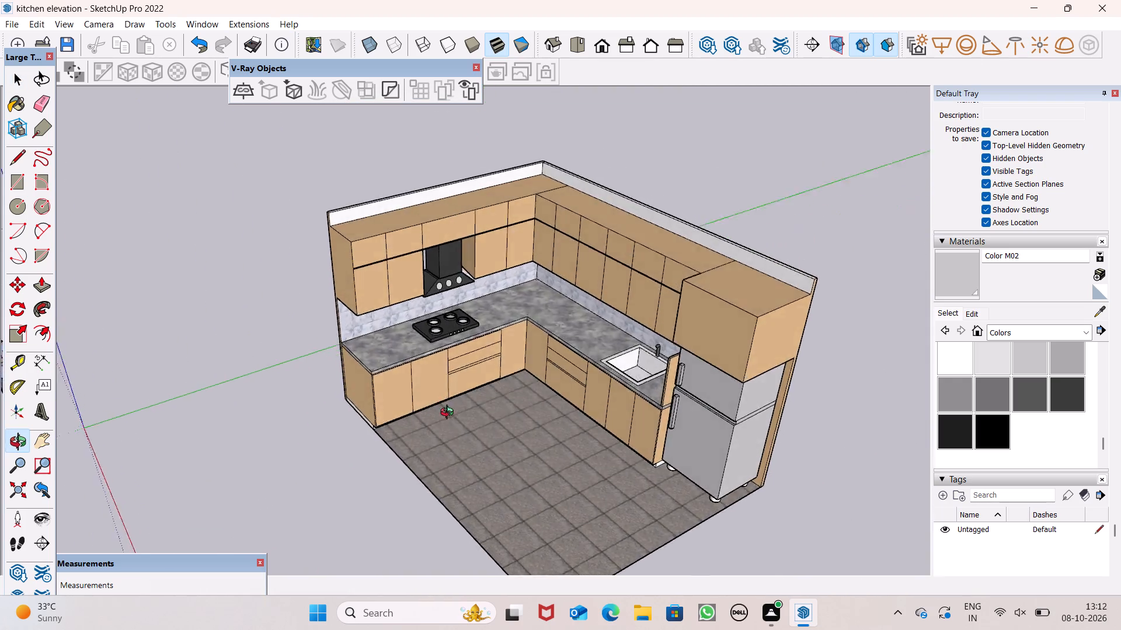
pyautogui.moveTo(450, 414); pyautogui.dragTo(688, 418, button='middle')
pyautogui.scroll(2, 708, 411)
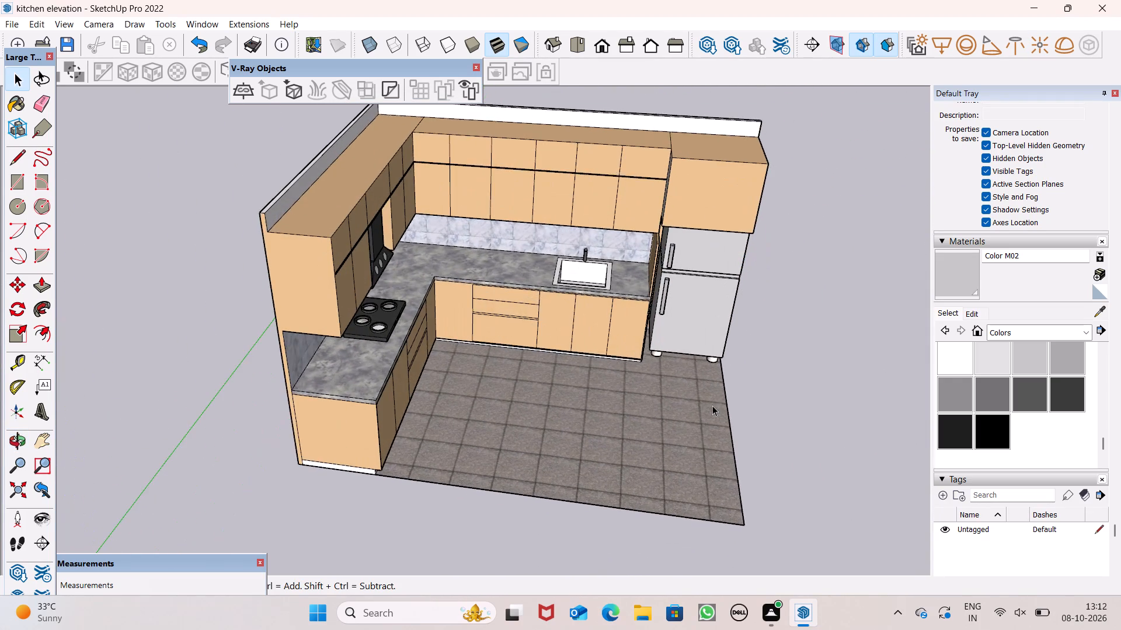
pyautogui.scroll(2, 712, 405)
pyautogui.scroll(-1, 712, 405)
pyautogui.scroll(1, 712, 405)
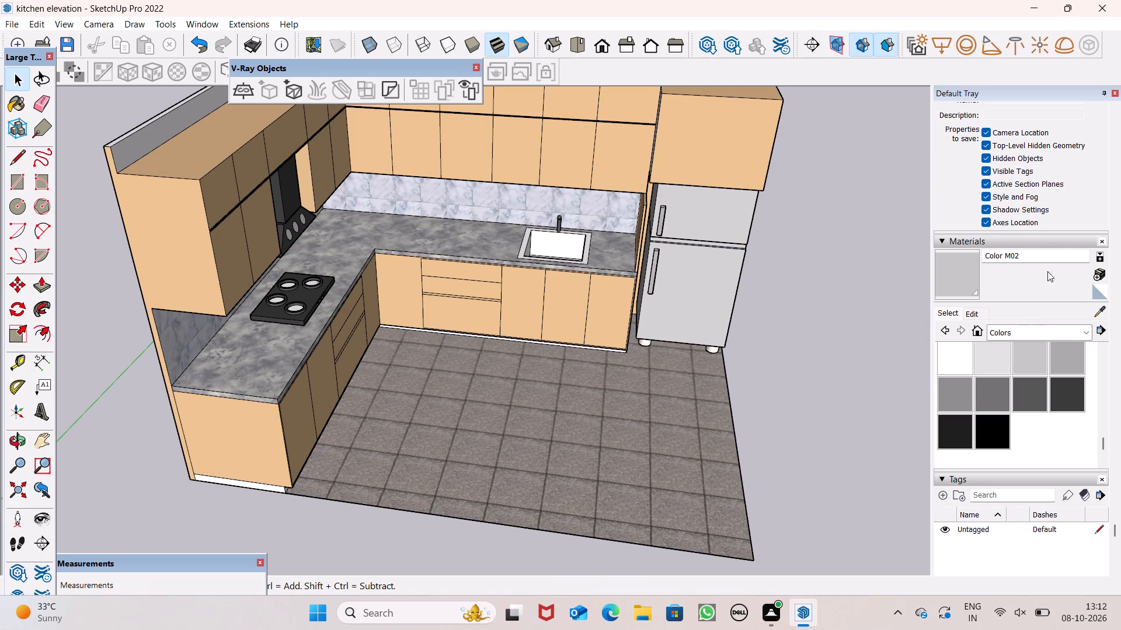